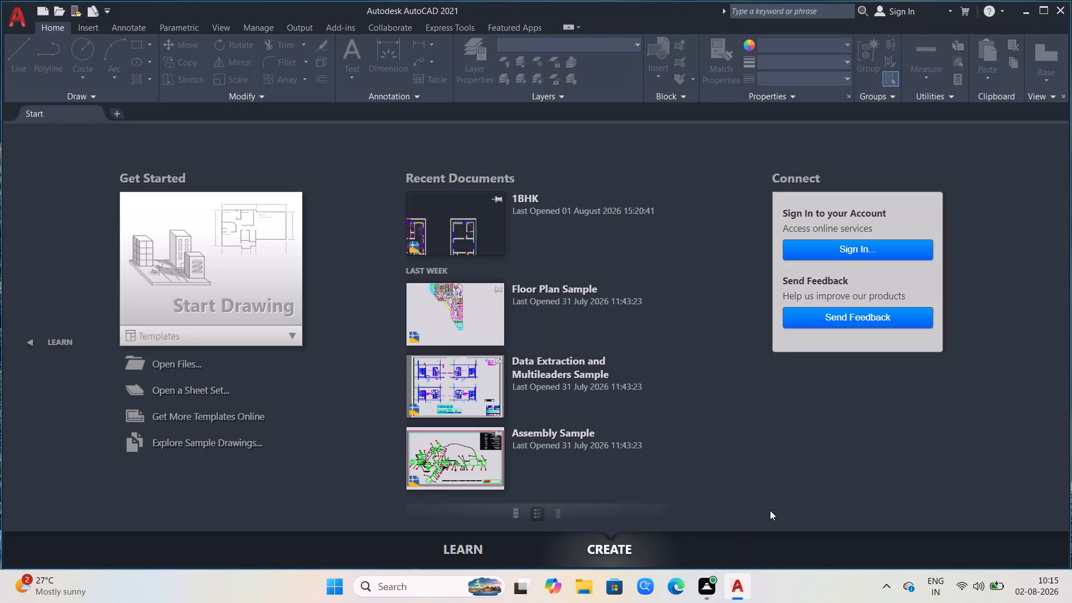
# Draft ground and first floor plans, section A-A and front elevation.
# Start a new blank drawing.
pyautogui.doubleClick(298, 286)
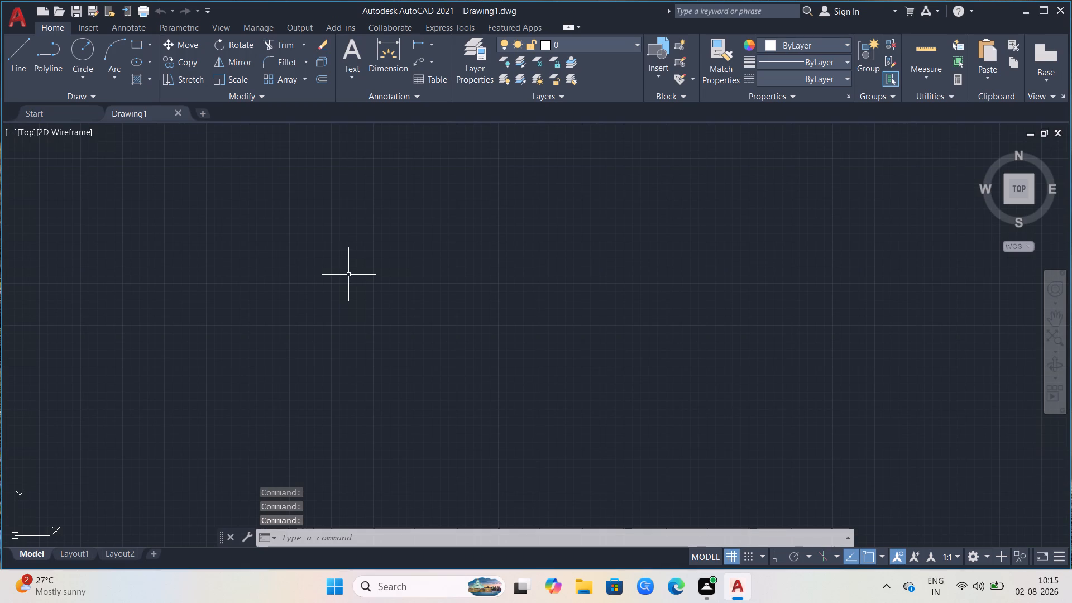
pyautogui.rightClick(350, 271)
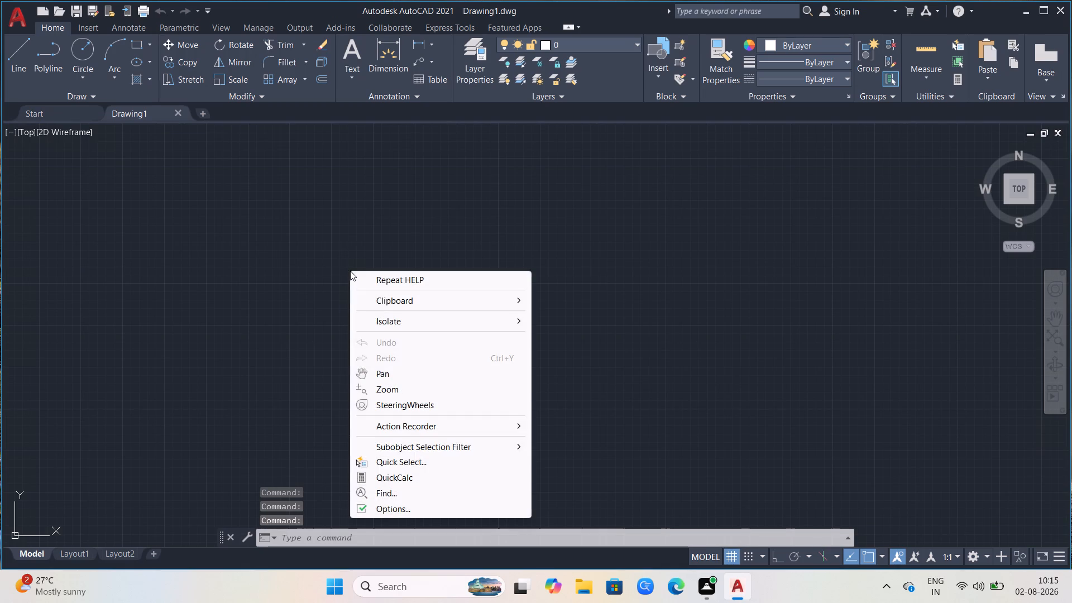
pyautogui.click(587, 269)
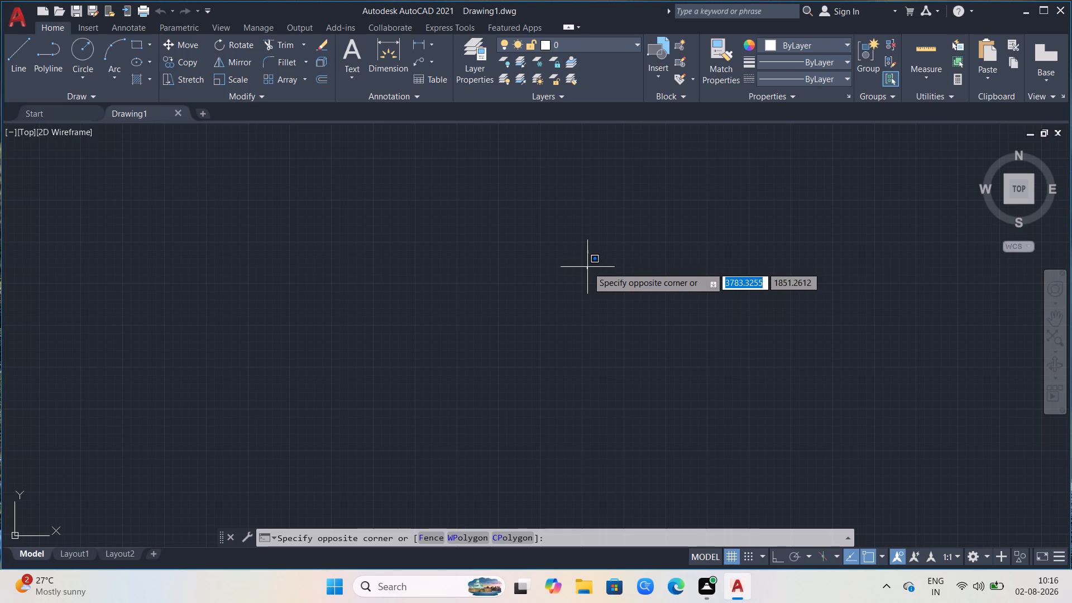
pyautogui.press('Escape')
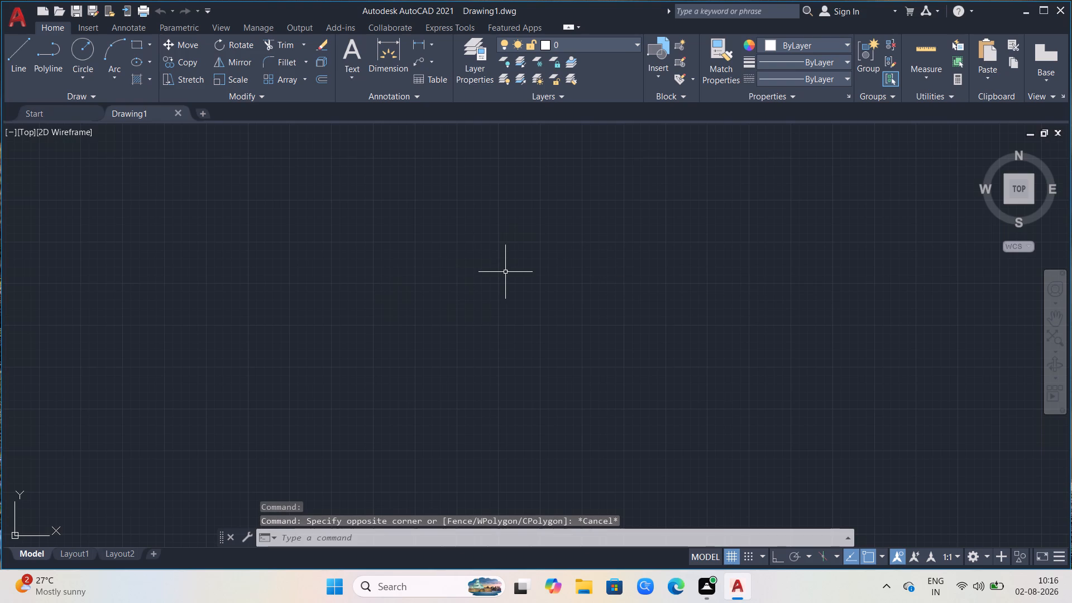
# Configure the drawing units to Engineering length with 0'-0.0" precision and inches as the insertion scale.
pyautogui.write('un')
pyautogui.press('Return')
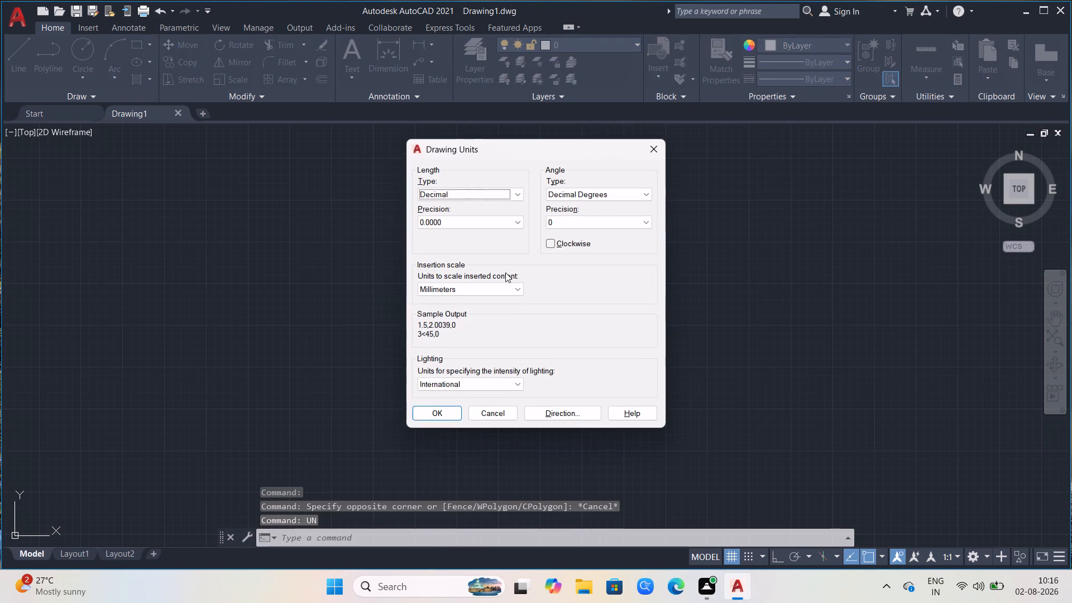
pyautogui.click(468, 198)
pyautogui.click(473, 220)
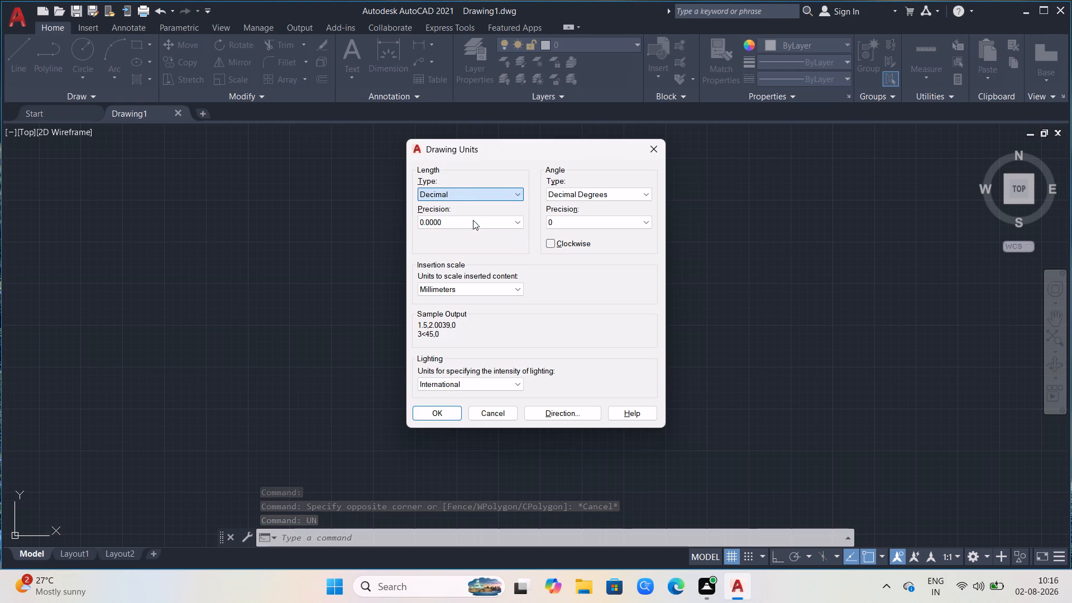
pyautogui.click(478, 215)
pyautogui.click(478, 220)
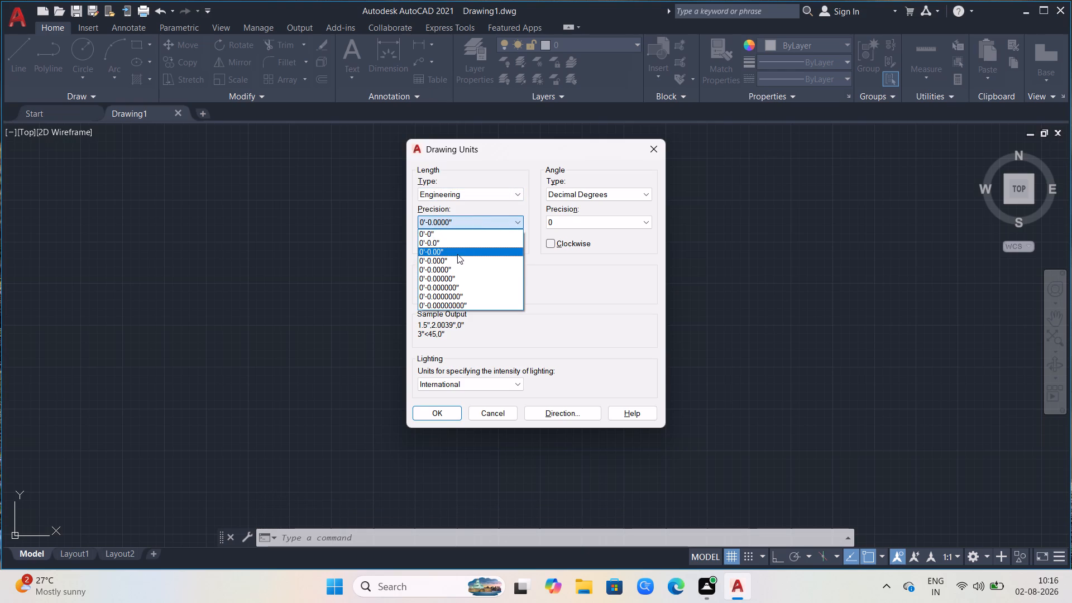
pyautogui.click(455, 241)
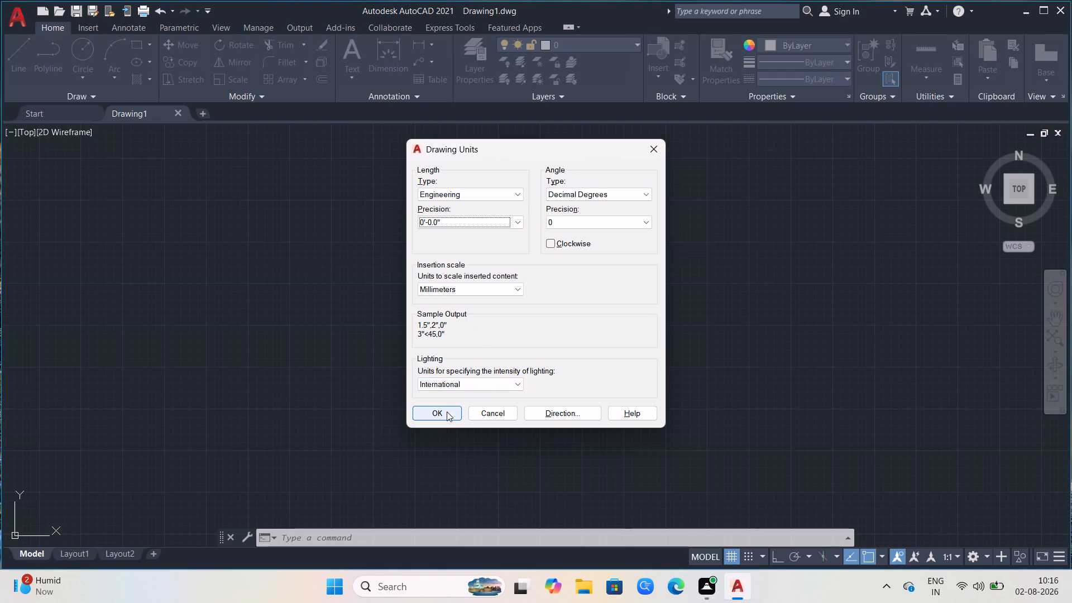
pyautogui.click(473, 288)
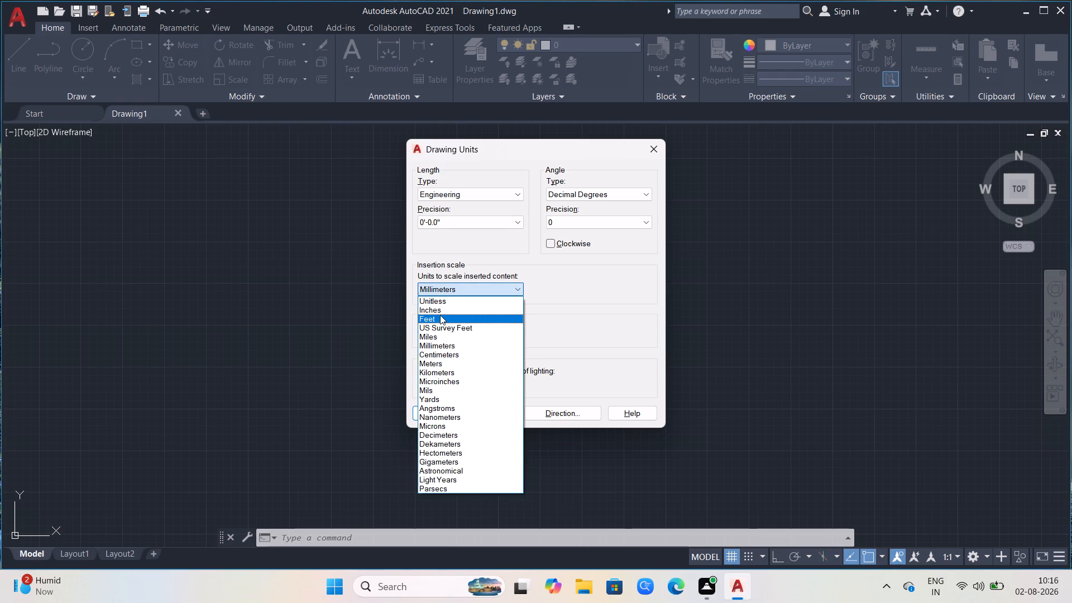
pyautogui.click(440, 312)
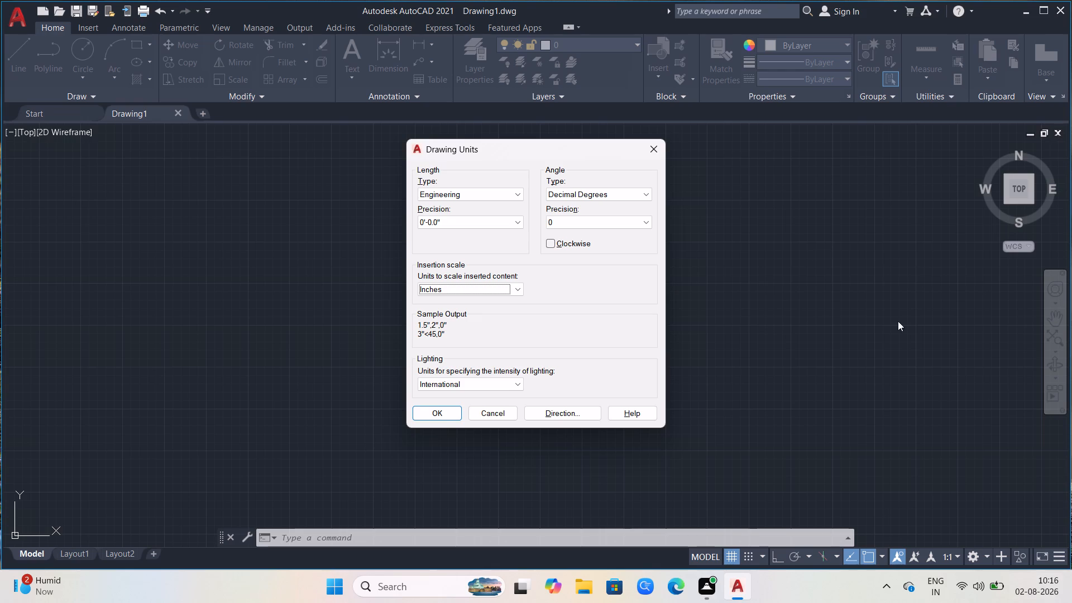
pyautogui.click(433, 410)
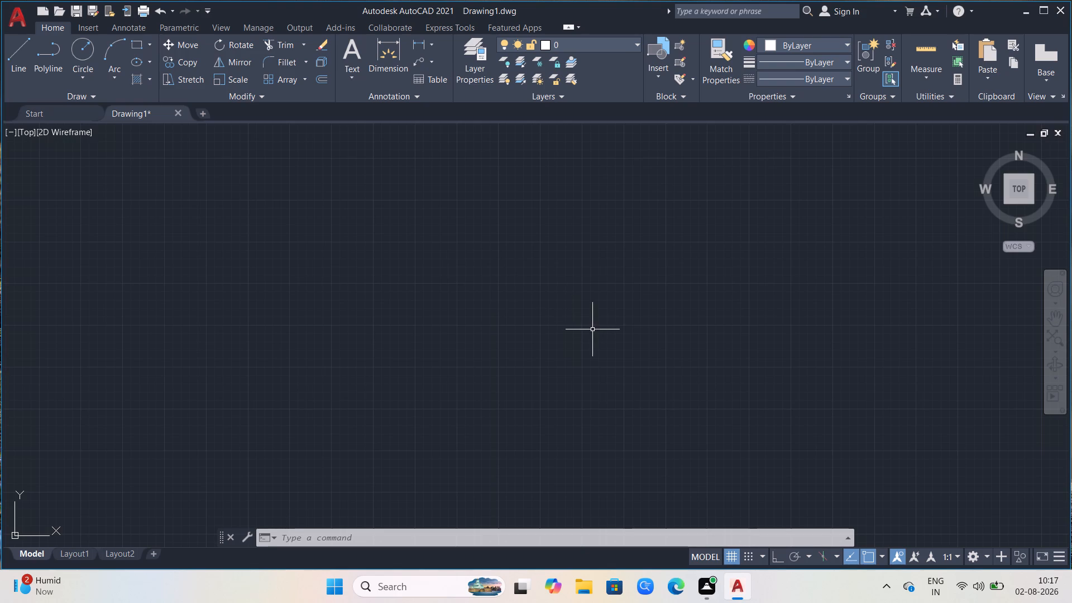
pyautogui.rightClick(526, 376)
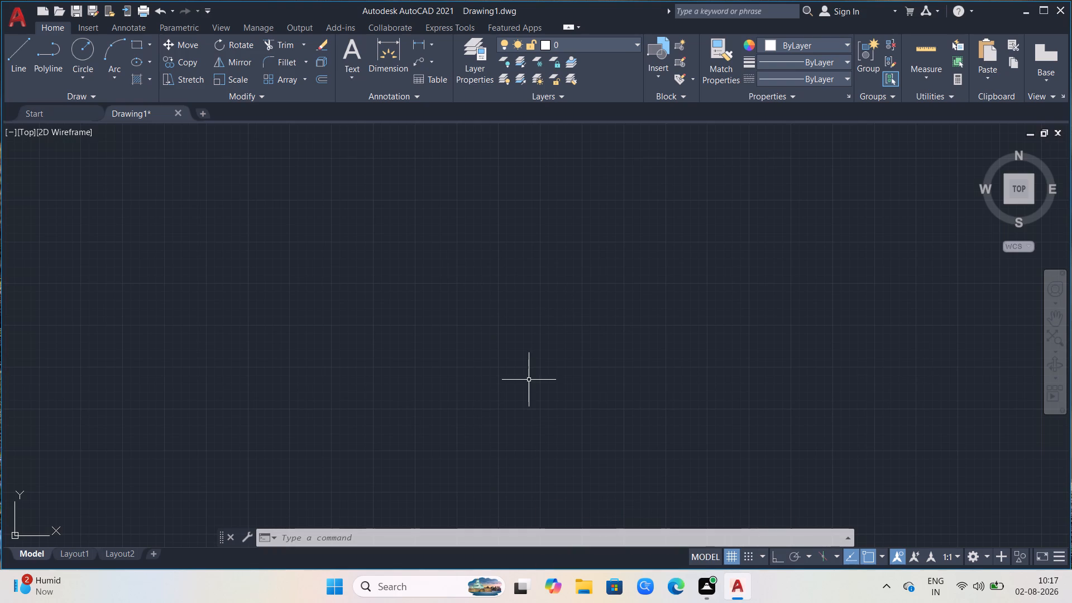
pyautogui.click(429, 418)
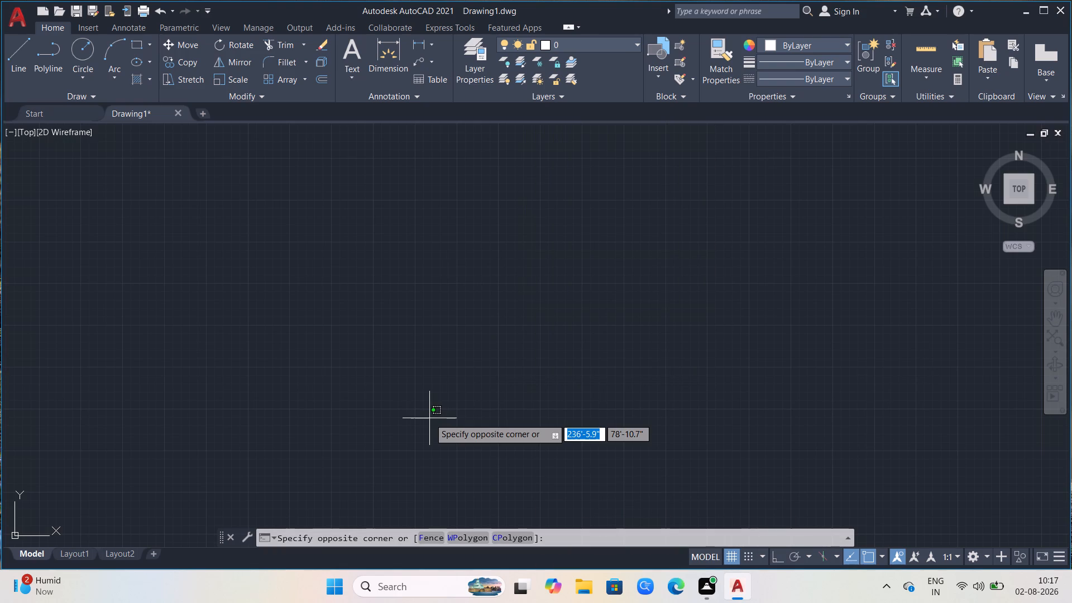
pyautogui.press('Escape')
# Modify the ISO-25 dimension style to Engineering primary units with 0'-0.0" precision, and set the style current.
pyautogui.press('d')
pyautogui.press('Return')
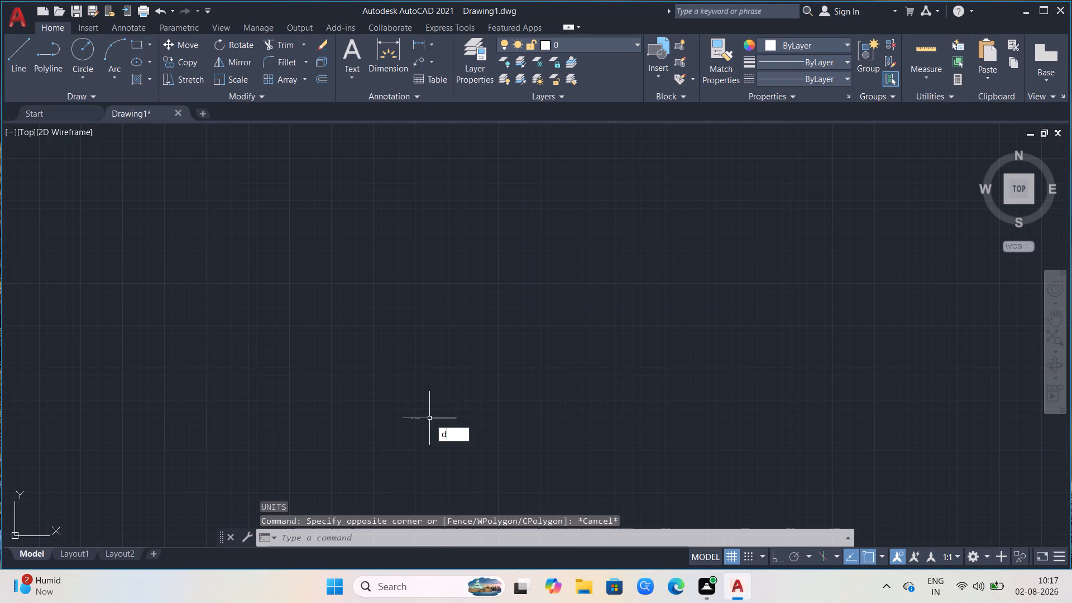
pyautogui.click(713, 260)
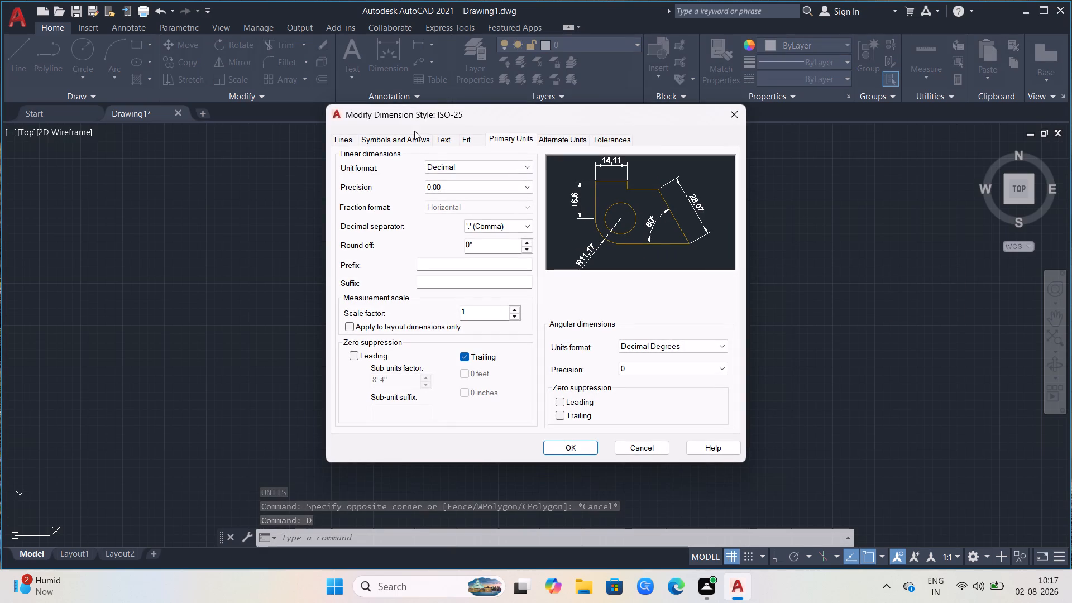
pyautogui.click(480, 164)
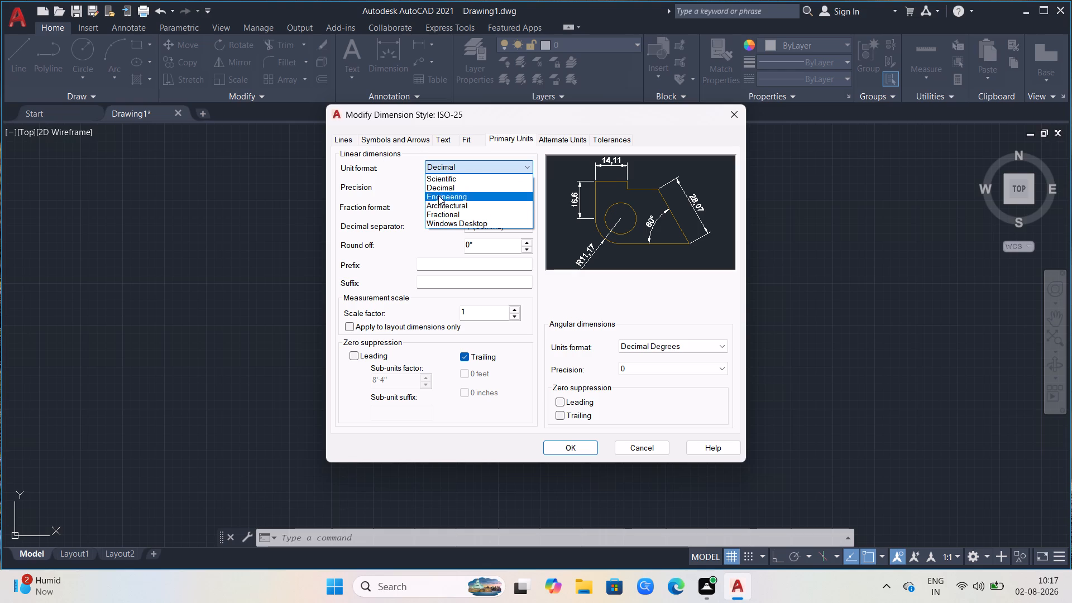
pyautogui.click(467, 192)
pyautogui.click(467, 192)
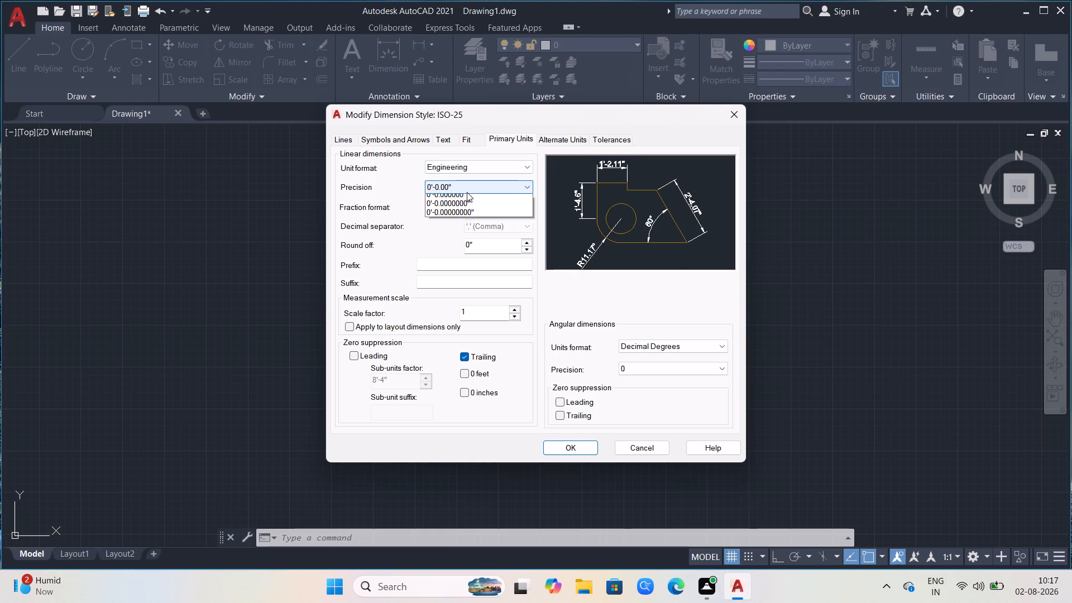
pyautogui.click(435, 210)
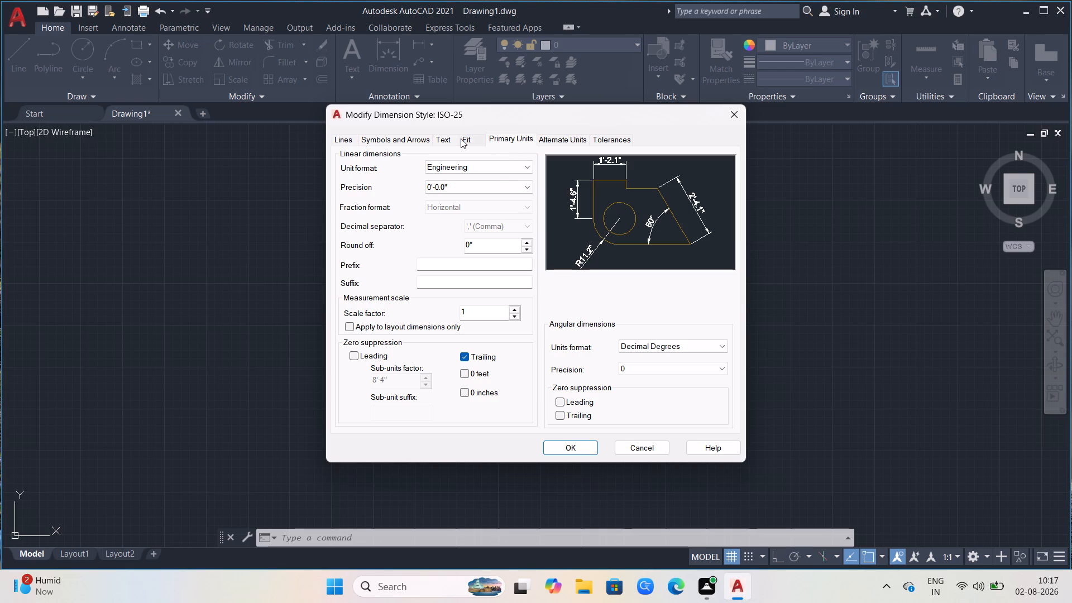
pyautogui.click(443, 136)
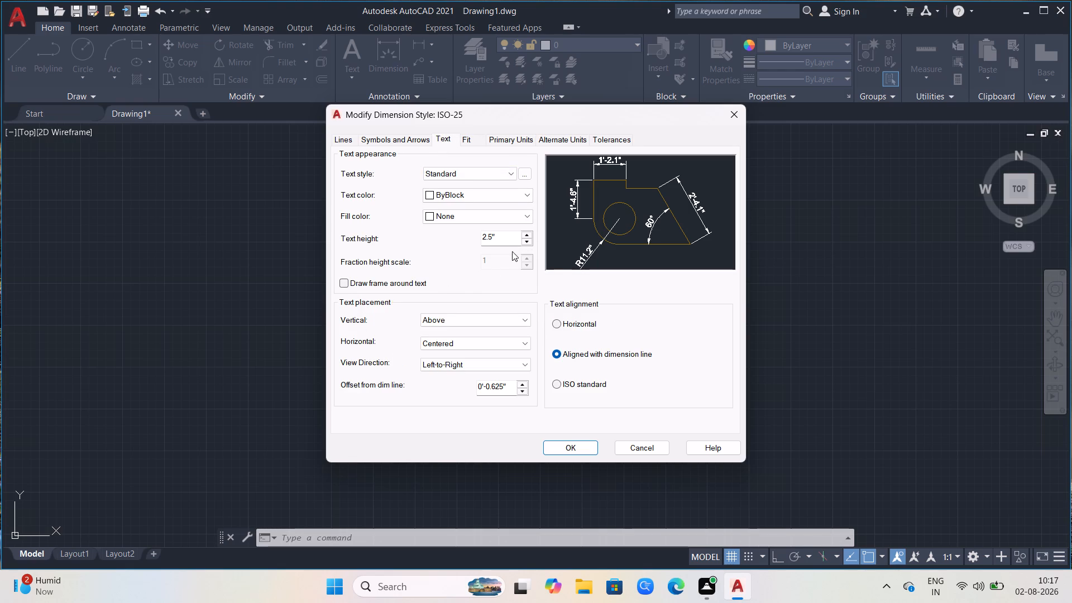
pyautogui.click(514, 240)
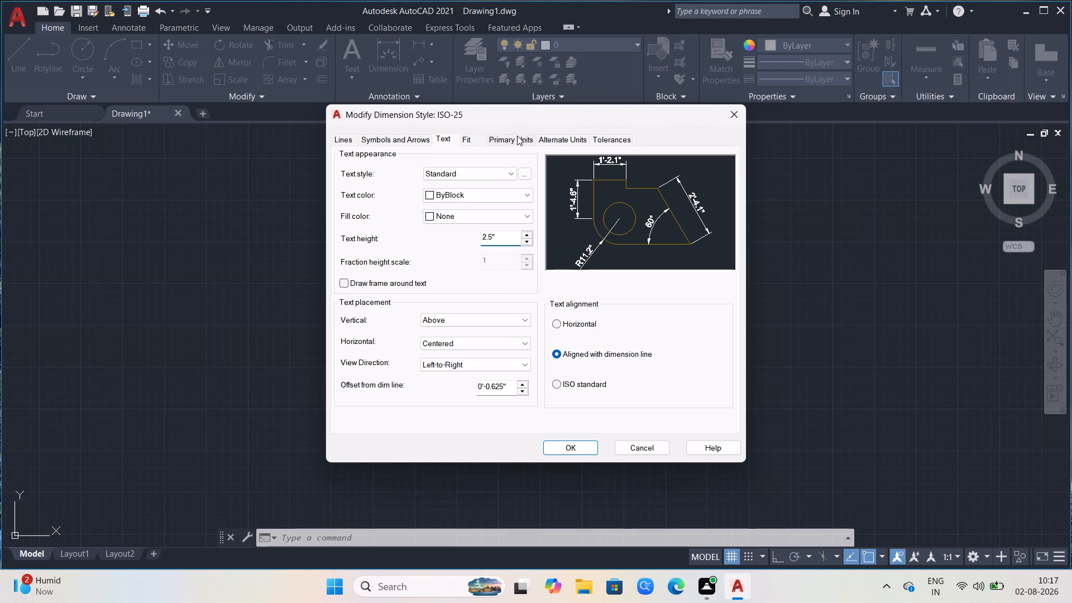
pyautogui.click(518, 136)
pyautogui.click(351, 137)
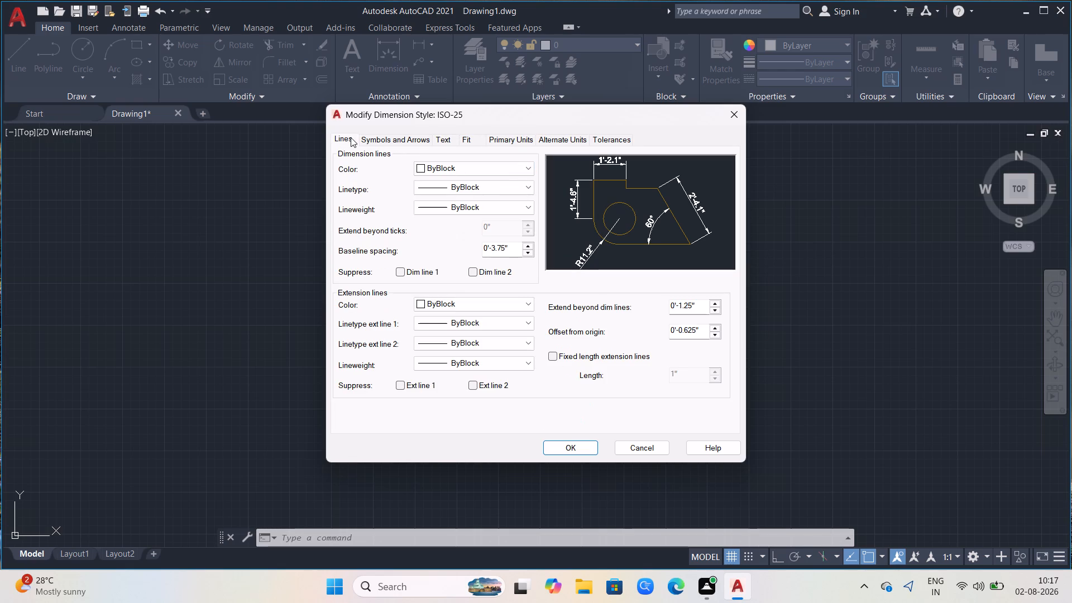
pyautogui.click(559, 444)
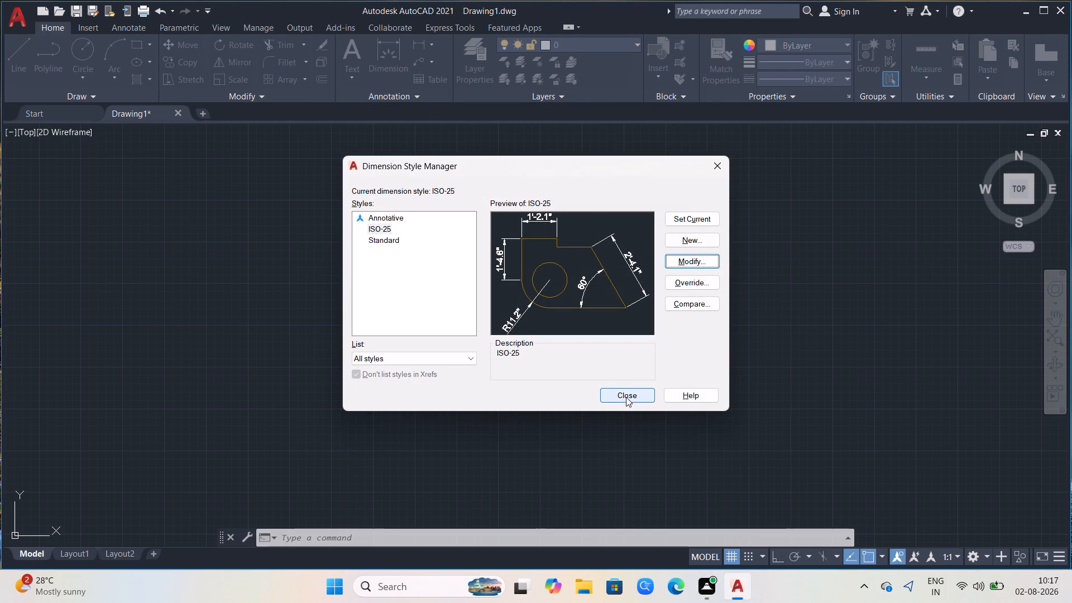
pyautogui.click(708, 218)
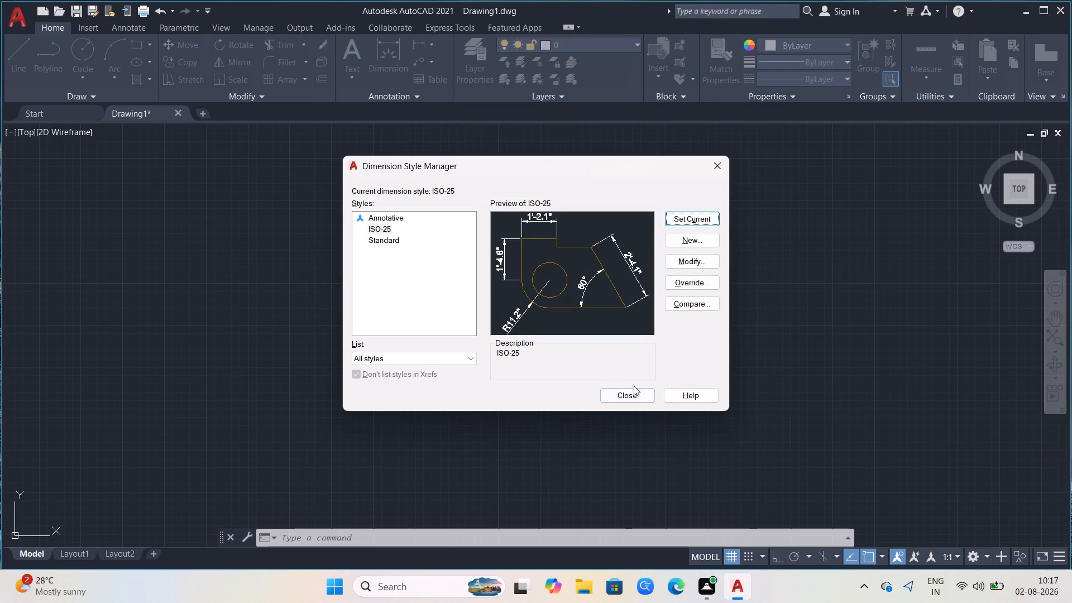
pyautogui.click(629, 395)
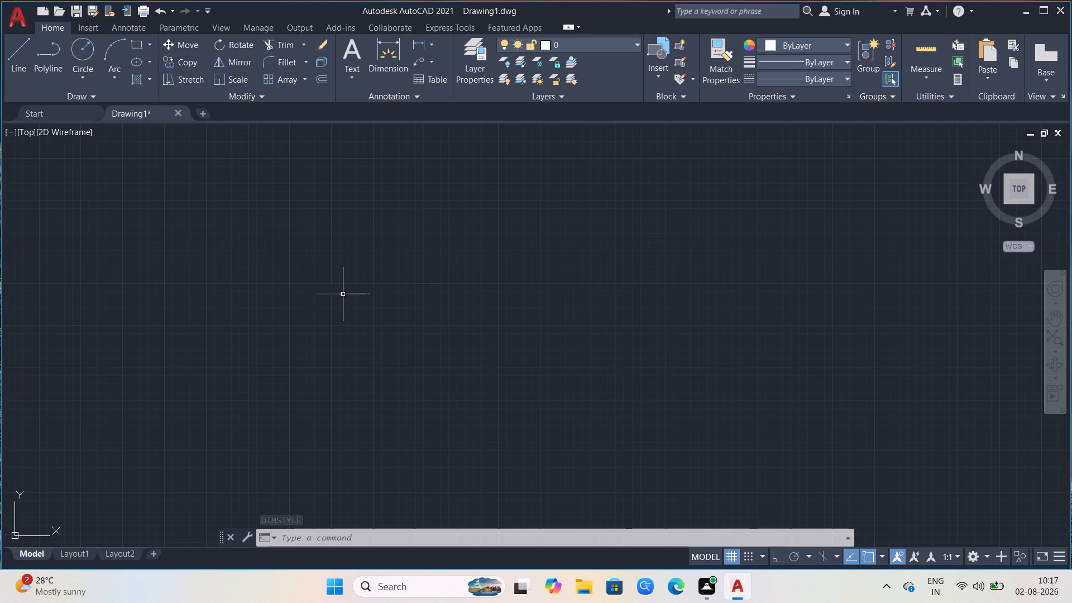
# Draw one vertical and one horizontal construction line crossing at a common point, with Ortho turned on.
pyautogui.press('x')
pyautogui.press('l')
pyautogui.press('Return')
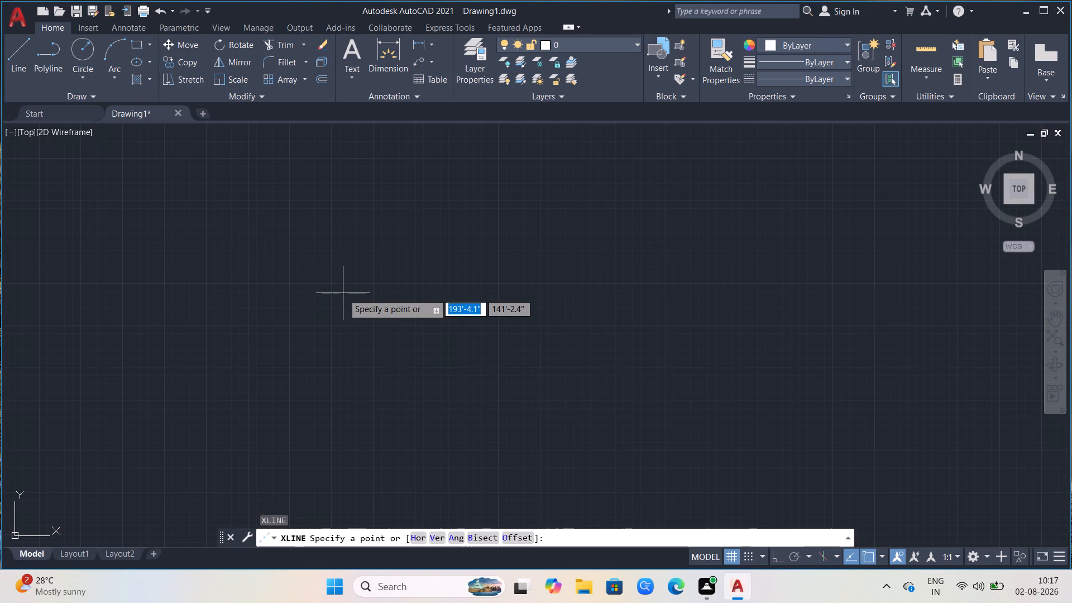
pyautogui.click(343, 288)
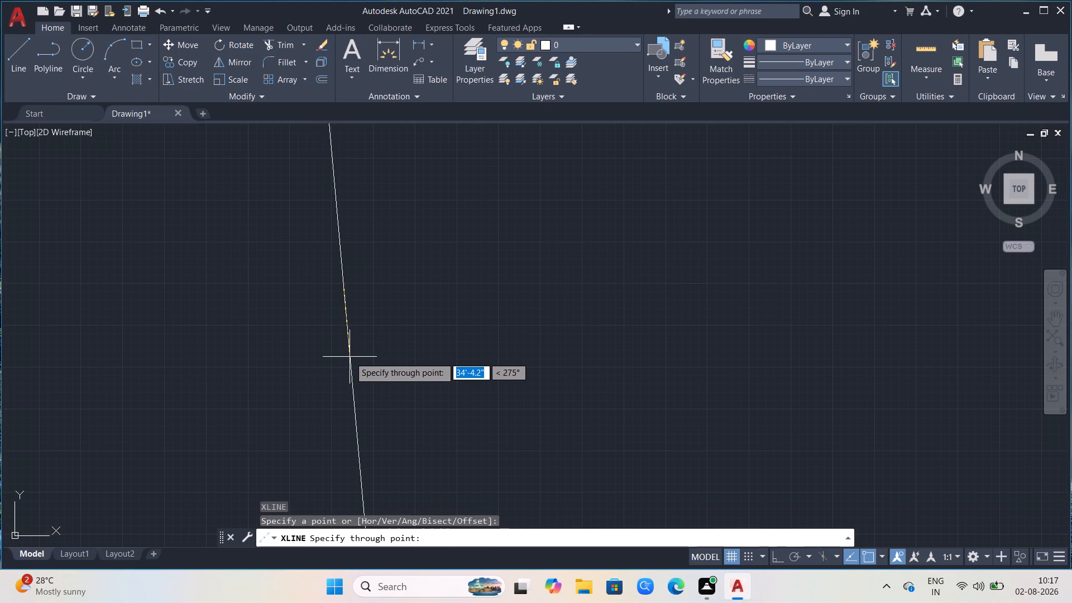
pyautogui.press('F8')
pyautogui.click(350, 357)
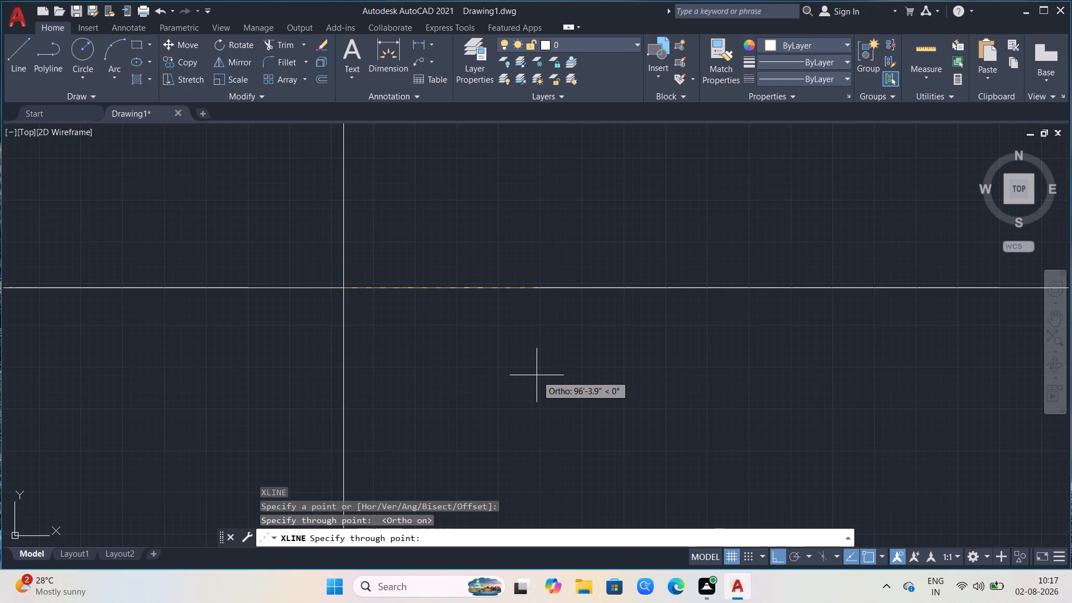
pyautogui.click(537, 375)
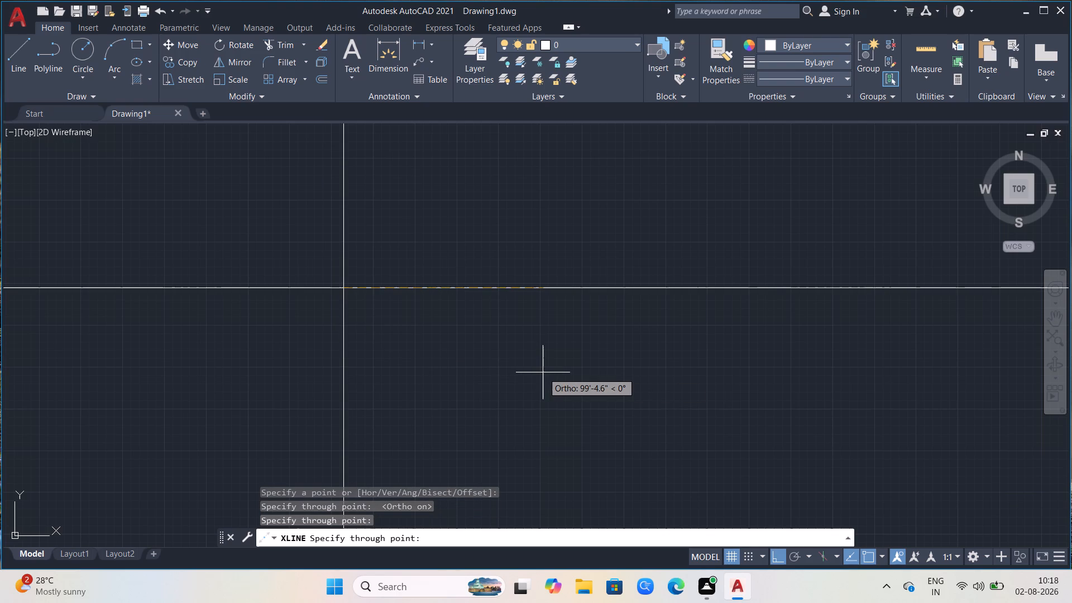
pyautogui.press('Return')
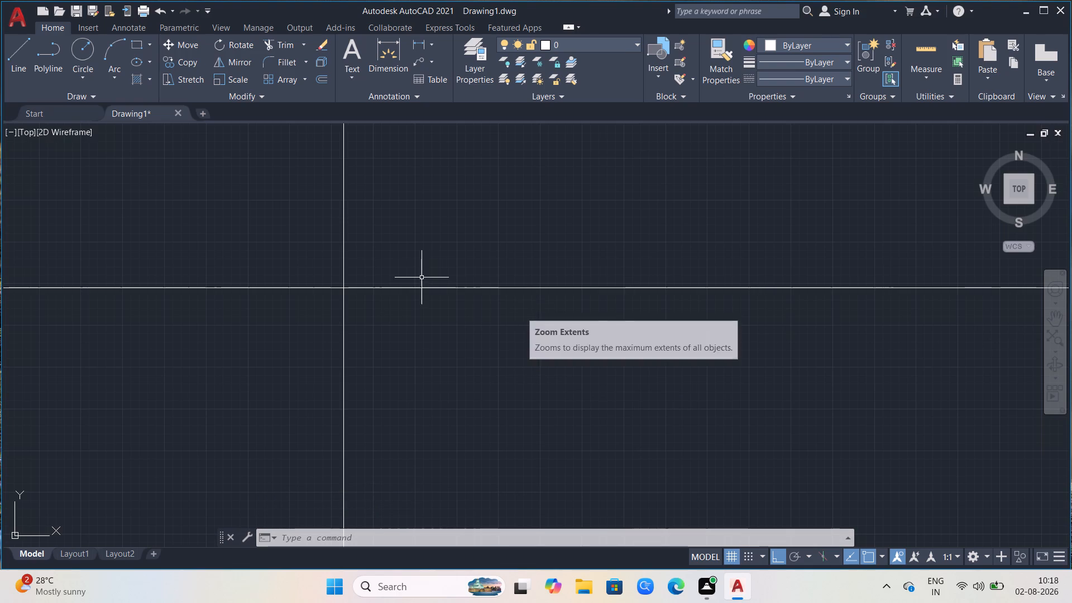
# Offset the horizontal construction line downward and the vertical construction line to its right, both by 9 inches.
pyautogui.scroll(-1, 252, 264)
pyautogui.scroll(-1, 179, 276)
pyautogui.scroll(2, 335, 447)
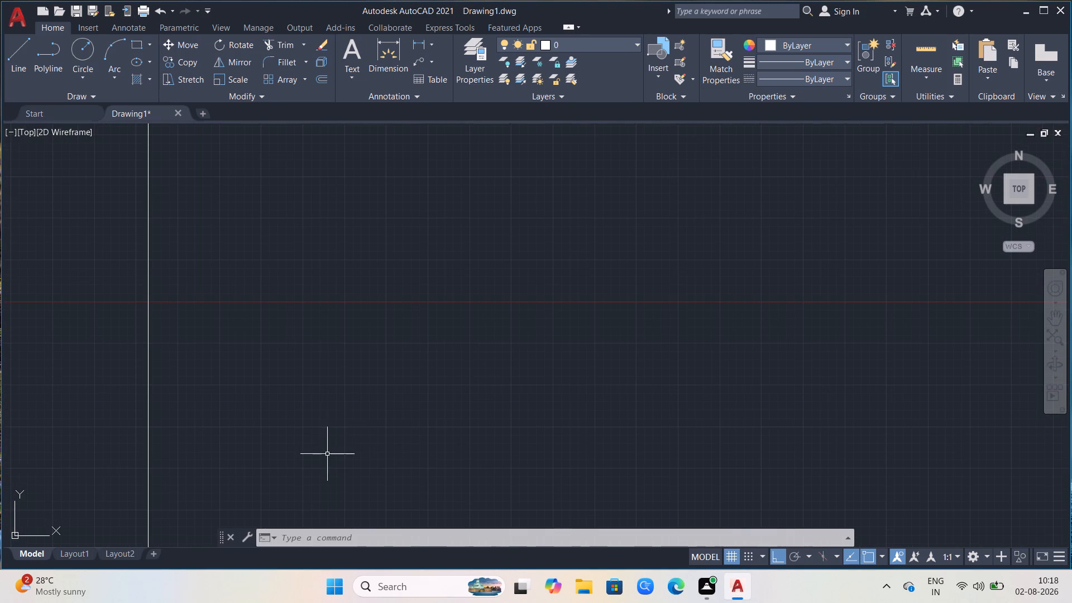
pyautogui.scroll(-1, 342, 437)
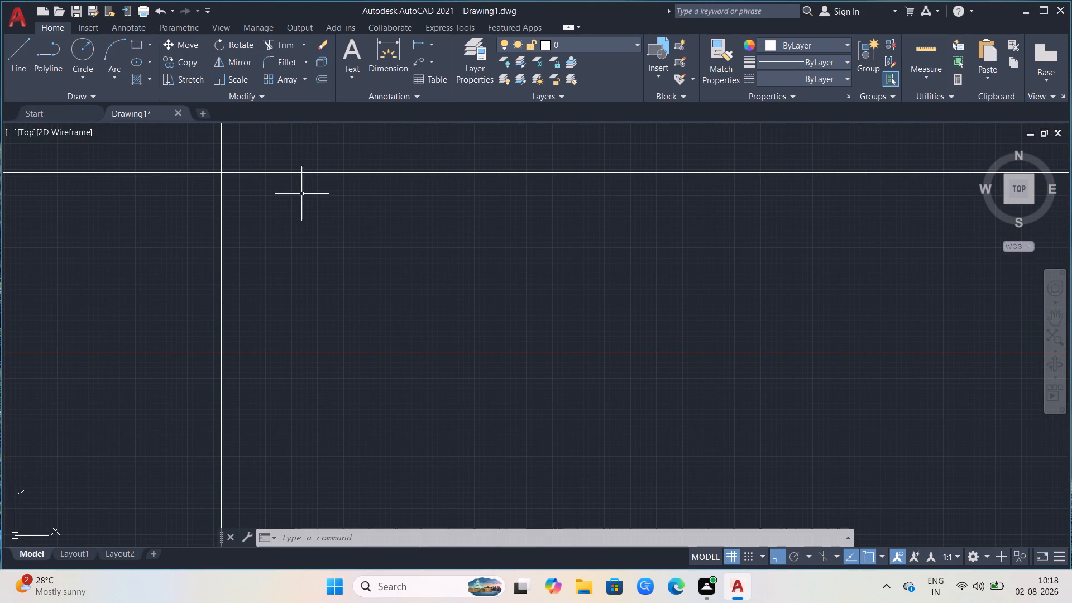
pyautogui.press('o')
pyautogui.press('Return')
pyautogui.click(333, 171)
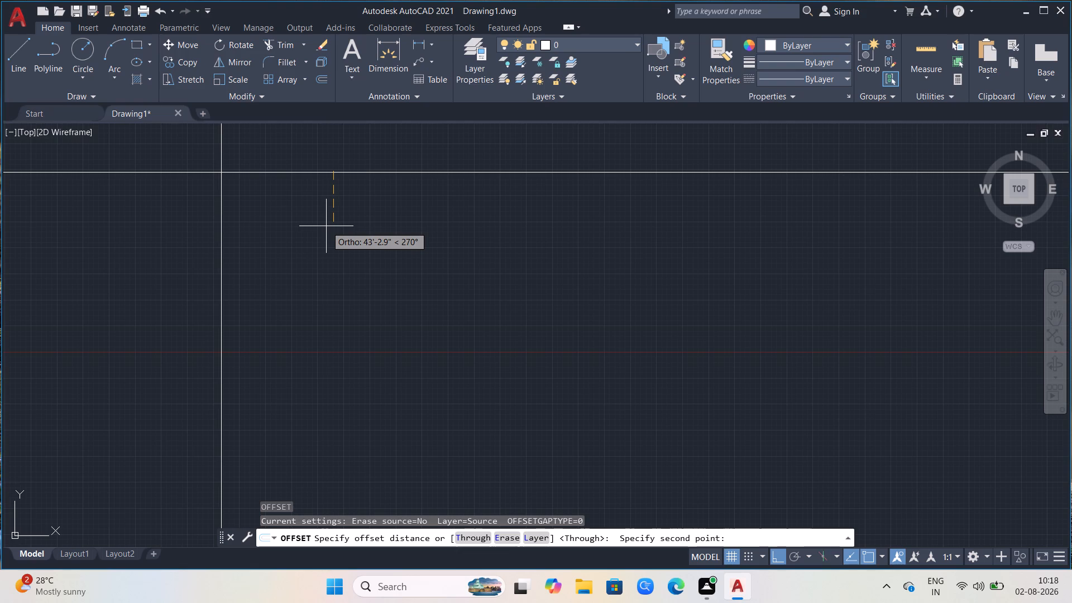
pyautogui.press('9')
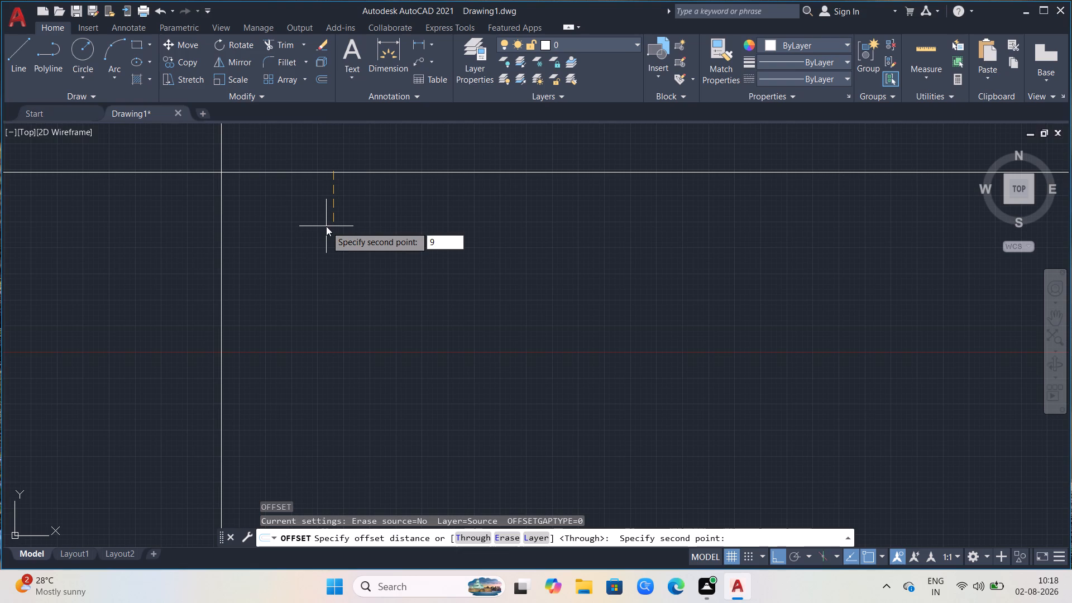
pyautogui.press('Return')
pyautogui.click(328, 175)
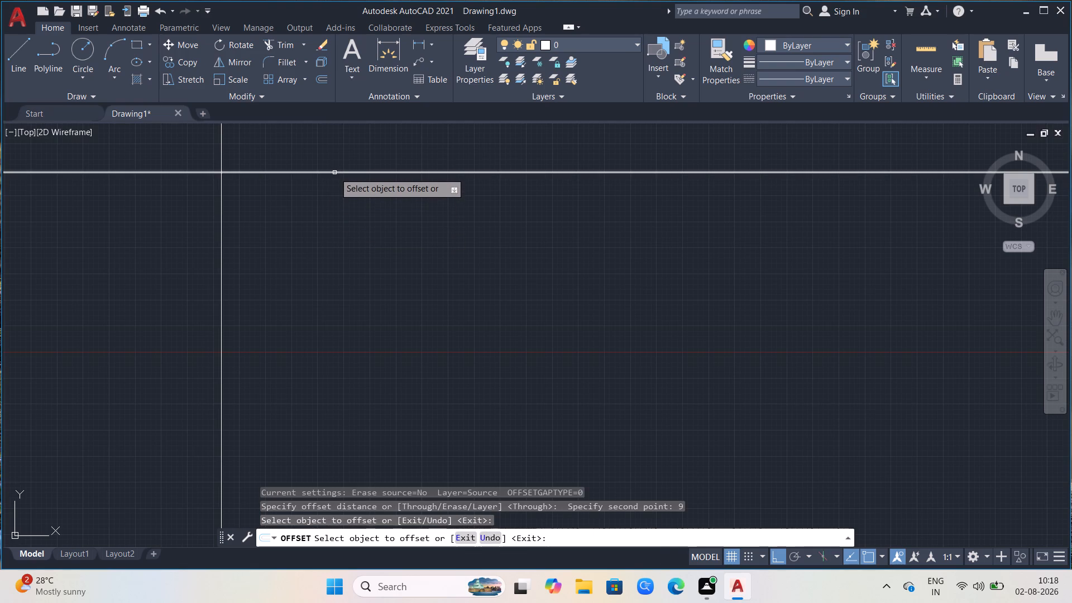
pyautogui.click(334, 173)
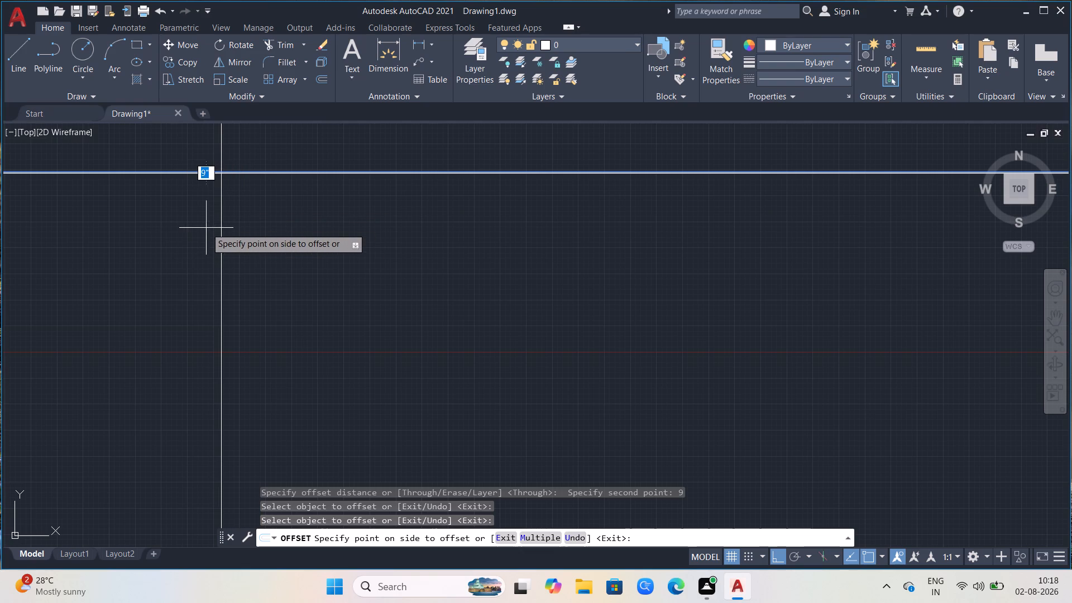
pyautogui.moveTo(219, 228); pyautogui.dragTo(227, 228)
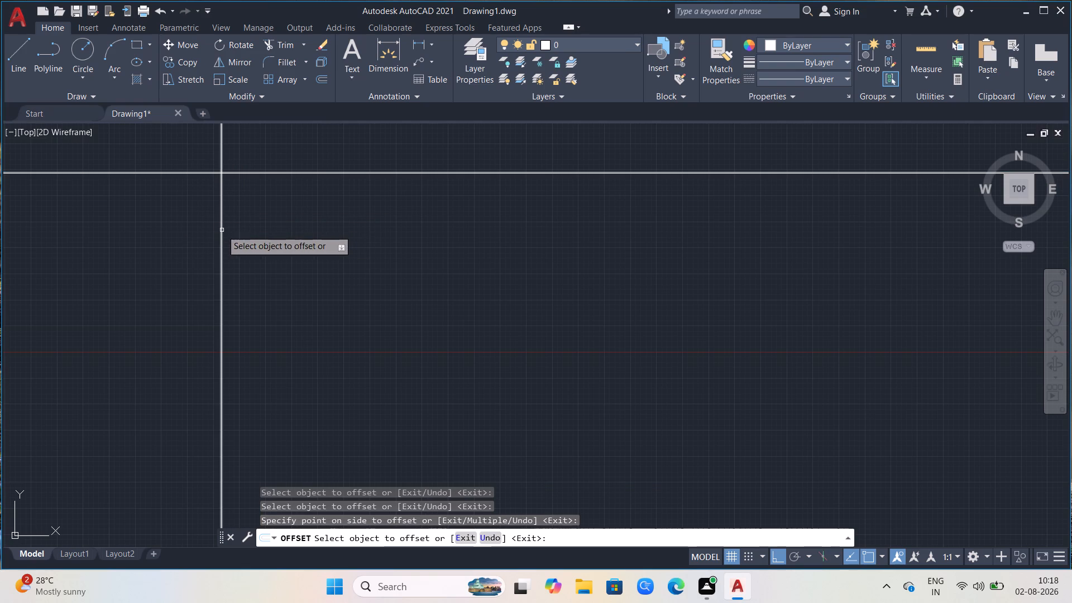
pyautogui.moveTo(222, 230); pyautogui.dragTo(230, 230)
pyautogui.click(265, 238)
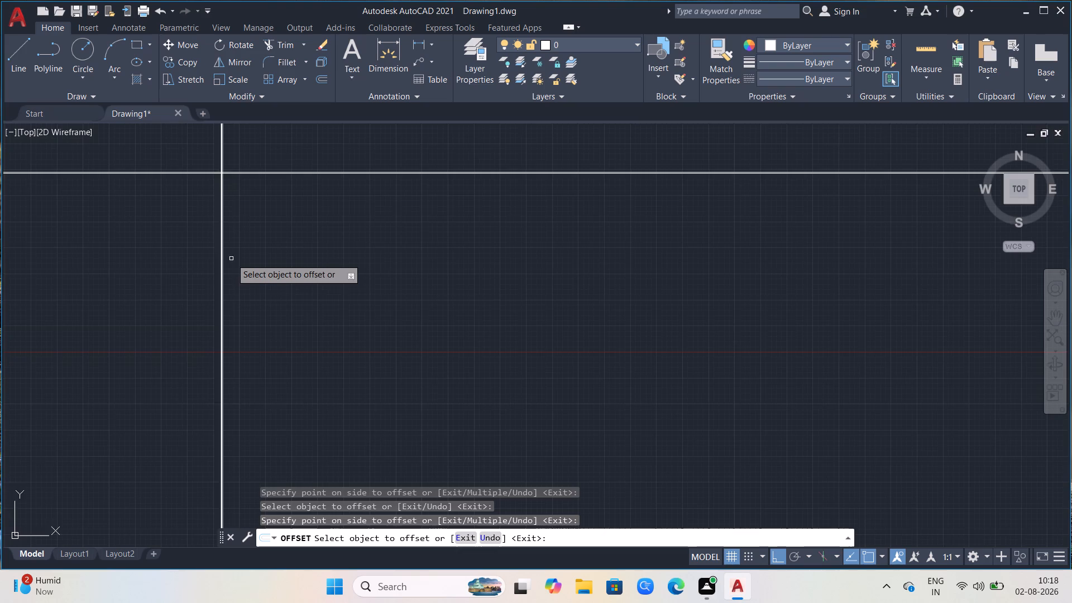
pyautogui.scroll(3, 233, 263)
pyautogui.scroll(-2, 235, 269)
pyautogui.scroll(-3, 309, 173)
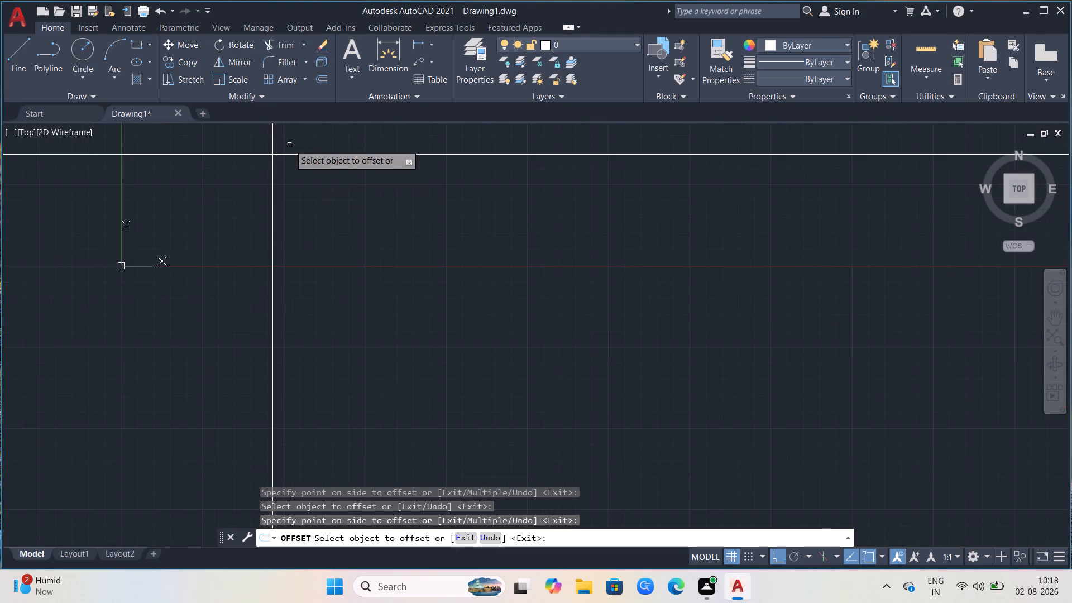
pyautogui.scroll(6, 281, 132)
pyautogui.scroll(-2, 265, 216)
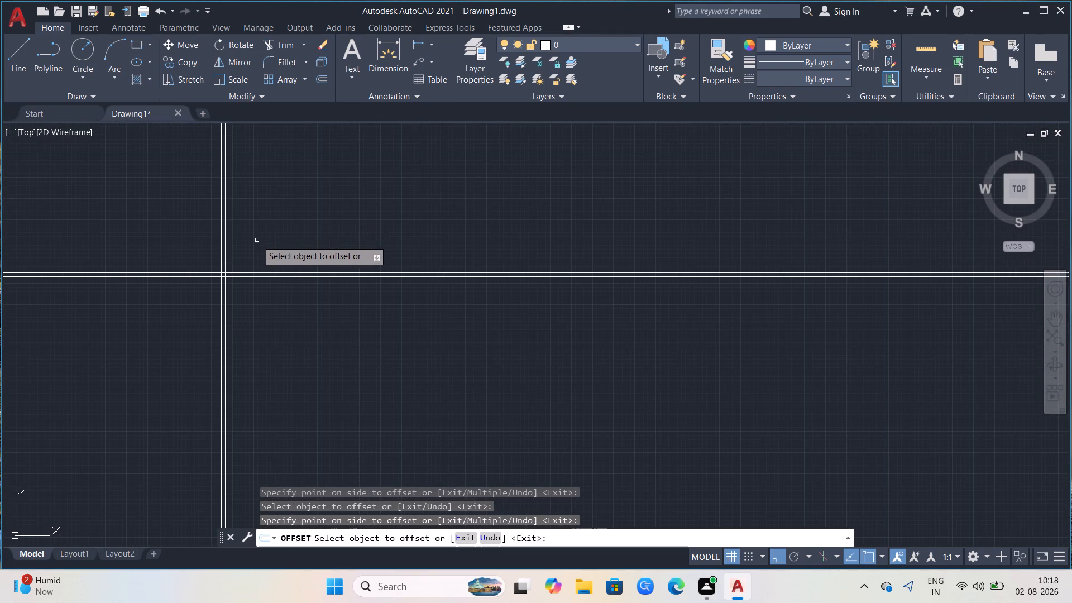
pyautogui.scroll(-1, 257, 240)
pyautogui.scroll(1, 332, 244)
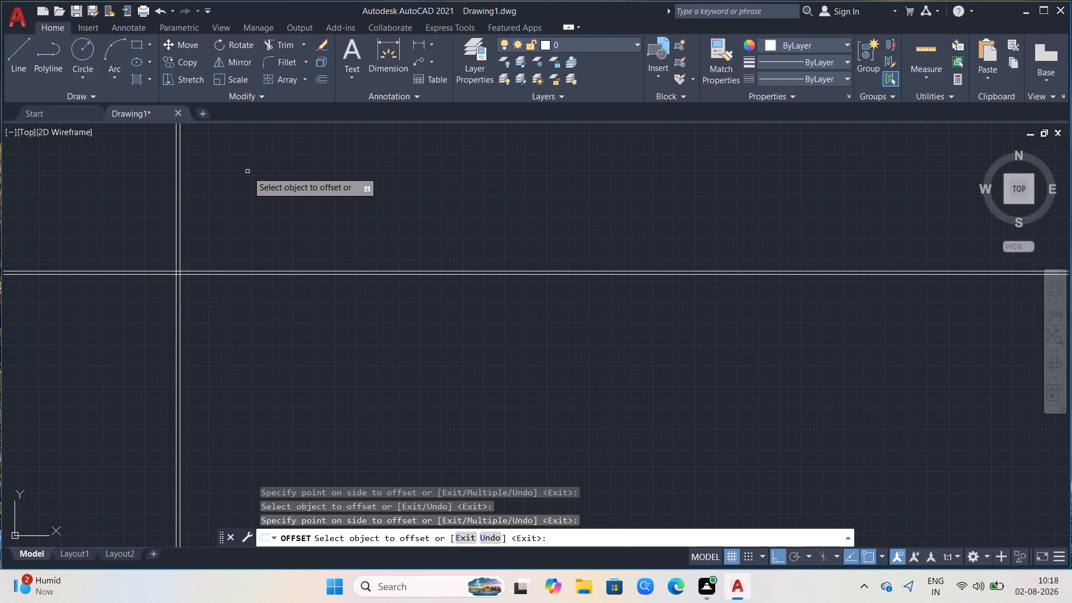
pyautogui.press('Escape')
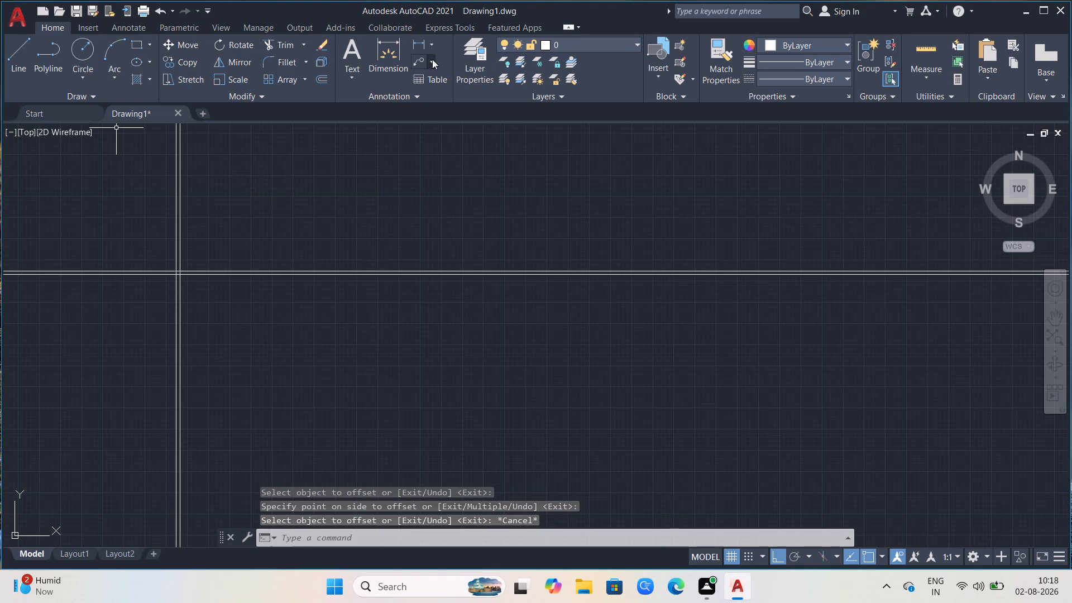
# Check the spacing between the two horizontal construction lines with a linear dimension, without placing it.
pyautogui.click(433, 51)
pyautogui.scroll(3, 395, 320)
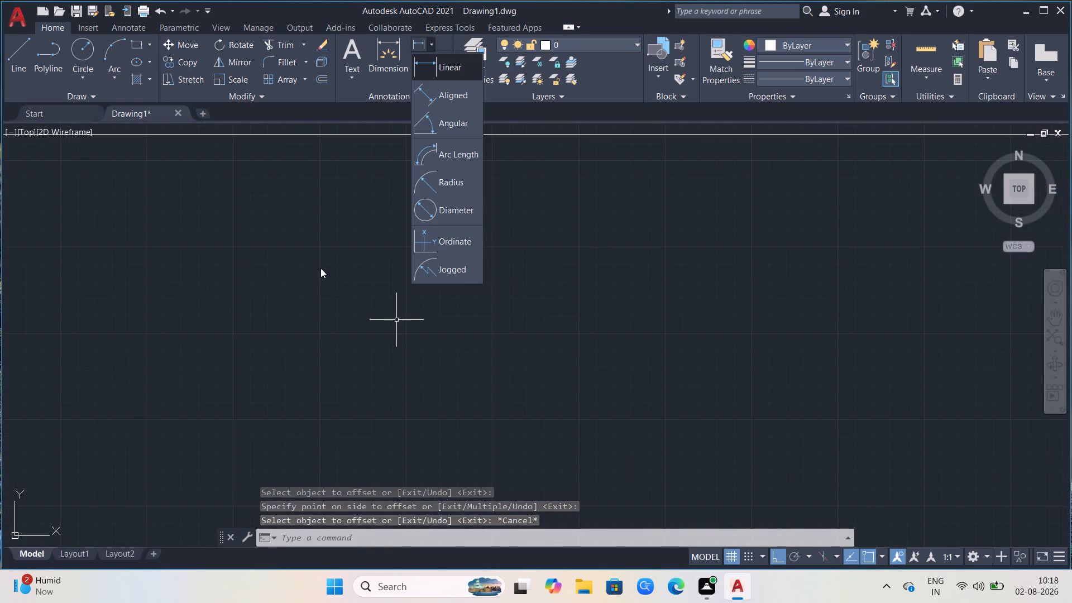
pyautogui.scroll(-2, 320, 272)
pyautogui.scroll(3, 303, 219)
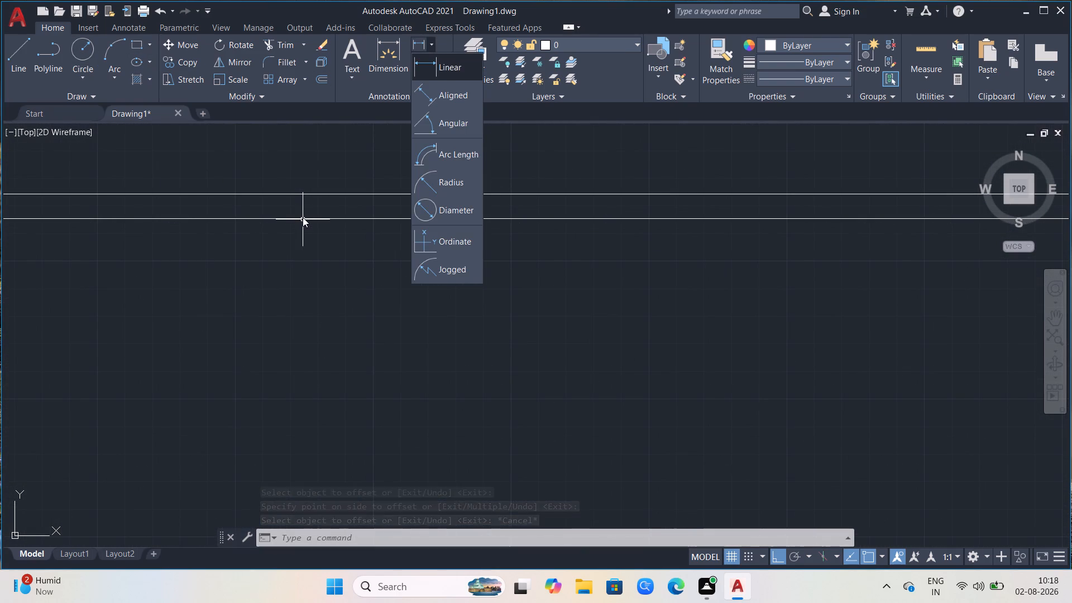
pyautogui.click(303, 217)
pyautogui.click(419, 40)
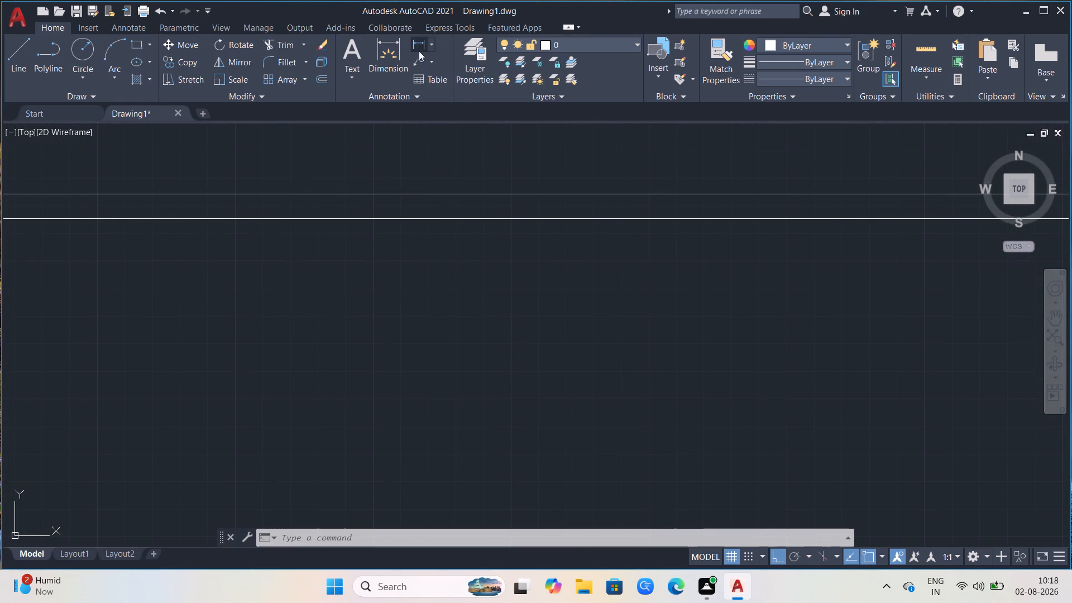
pyautogui.click(333, 195)
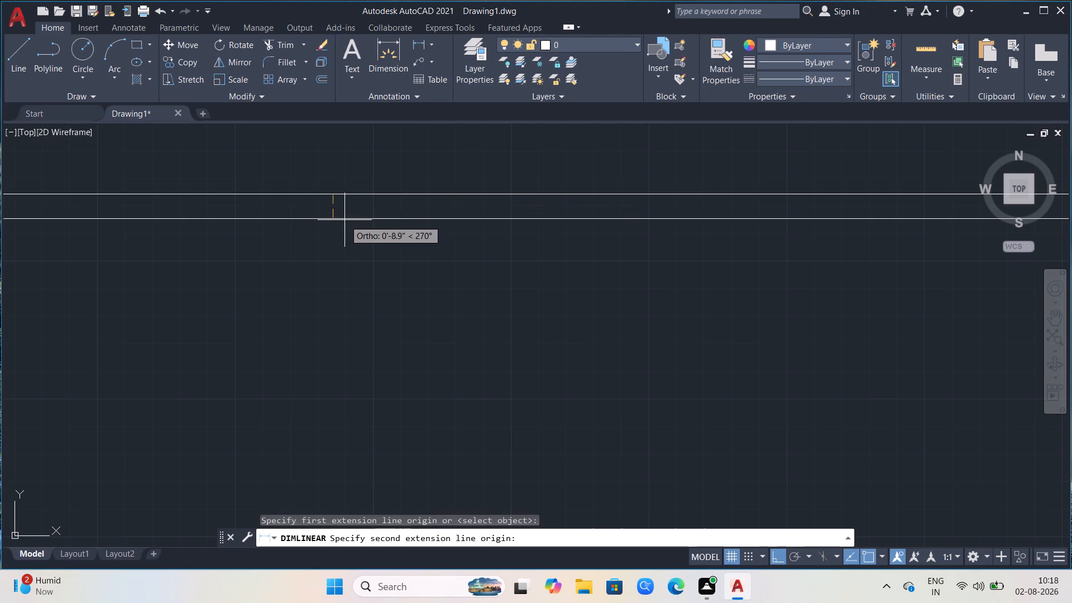
pyautogui.click(344, 220)
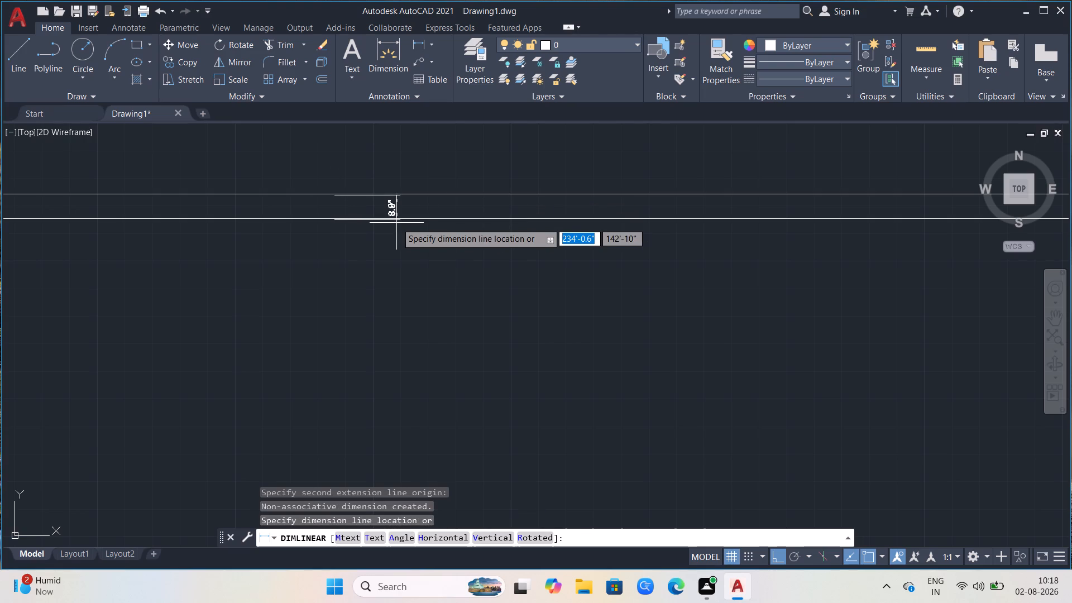
pyautogui.scroll(1, 415, 255)
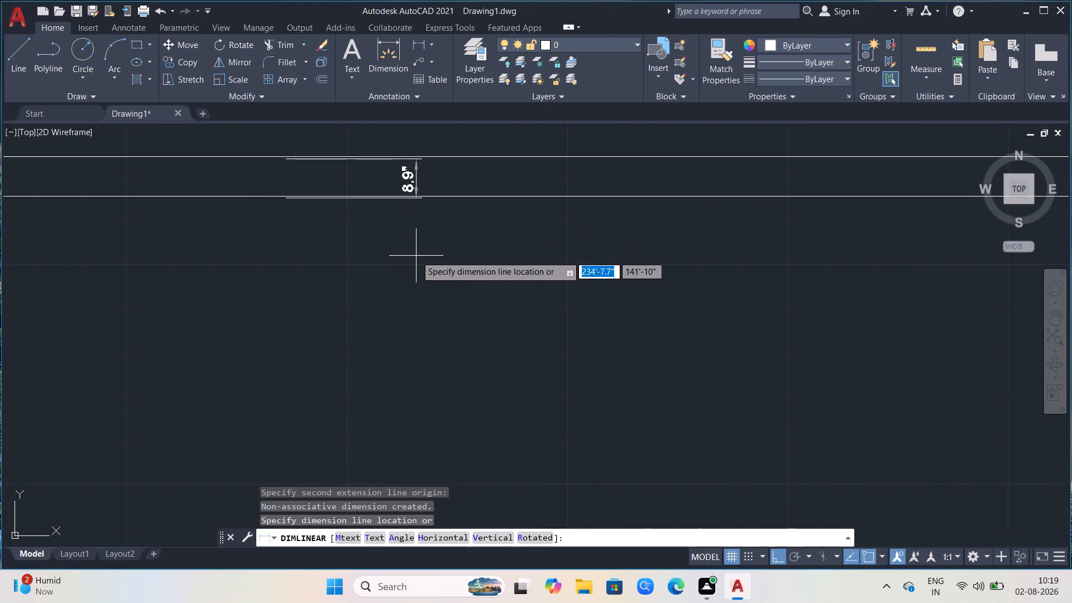
pyautogui.scroll(1, 418, 257)
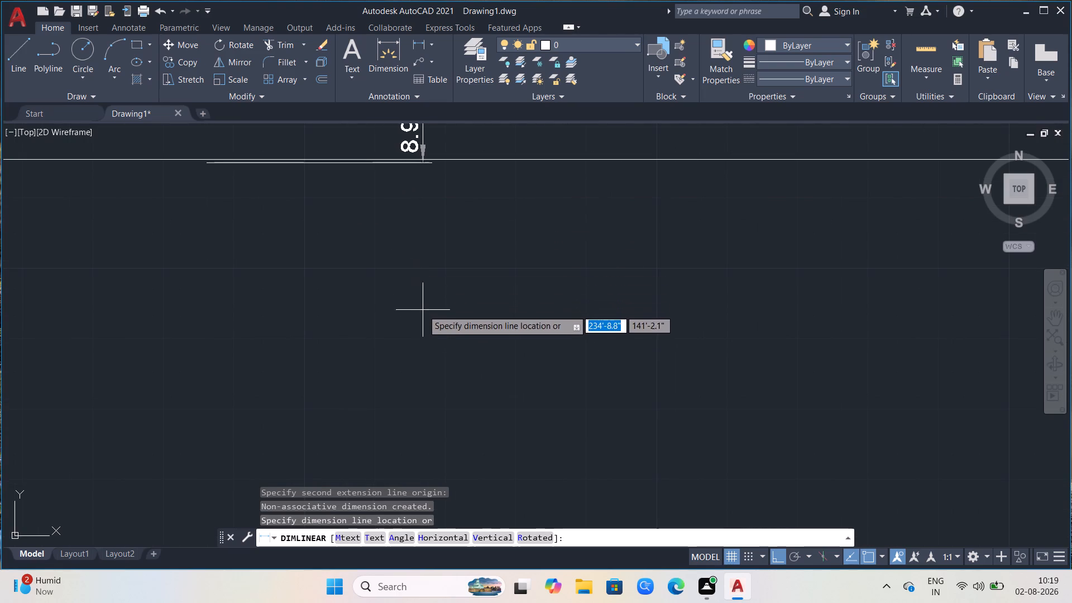
pyautogui.scroll(-1, 386, 326)
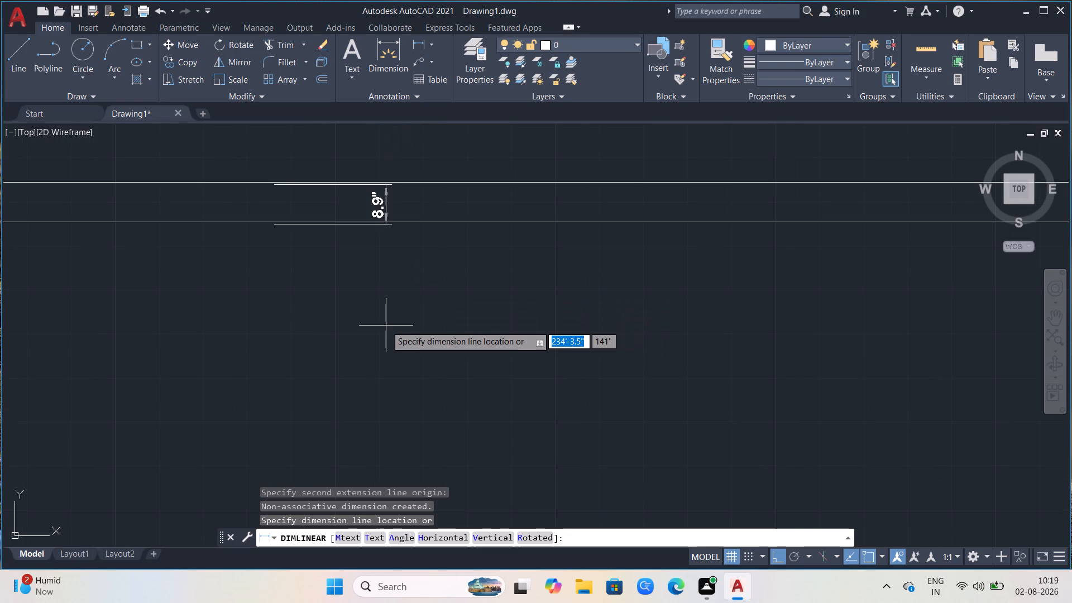
pyautogui.press('Escape')
# Erase all four construction lines from the drawing.
pyautogui.scroll(-6, 437, 280)
pyautogui.moveTo(500, 145); pyautogui.dragTo(497, 183)
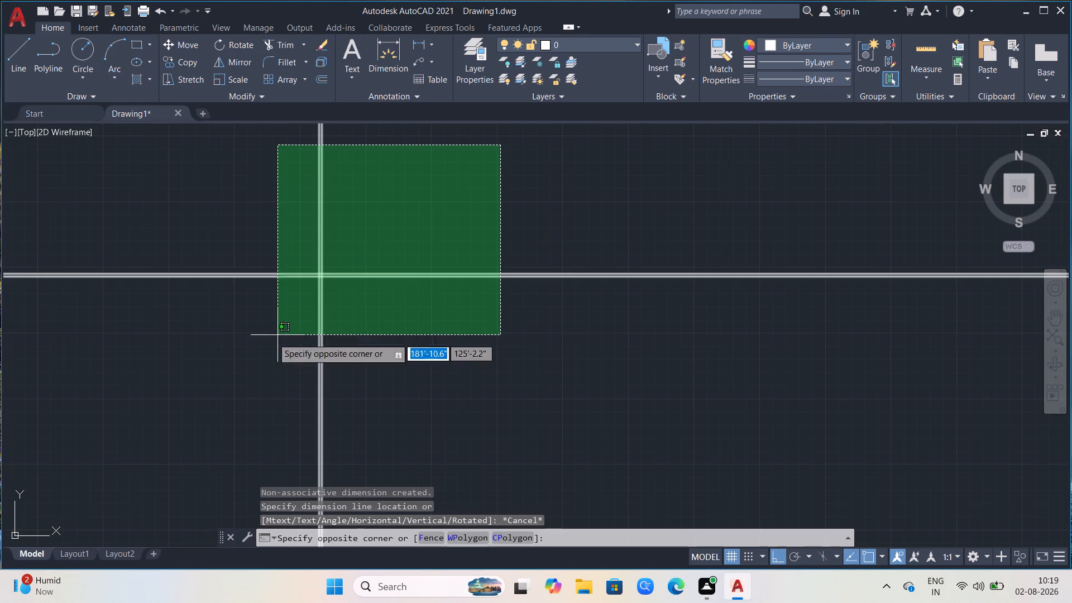
pyautogui.click(188, 376)
pyautogui.press('Delete')
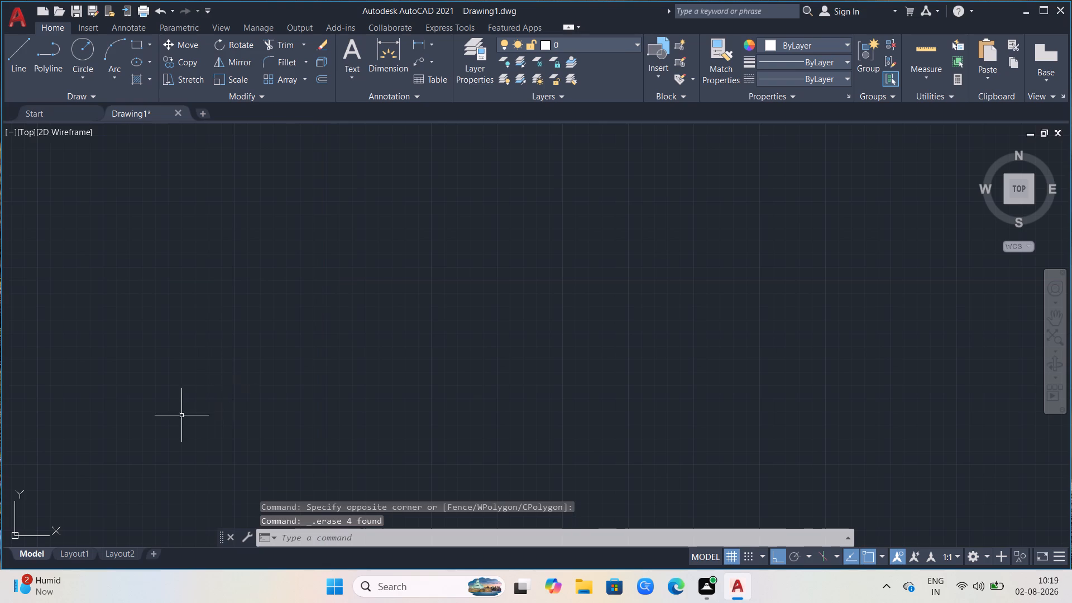
# Draw a new vertical and a new horizontal construction line (XLINE) crossing at a common point.
pyautogui.press('x')
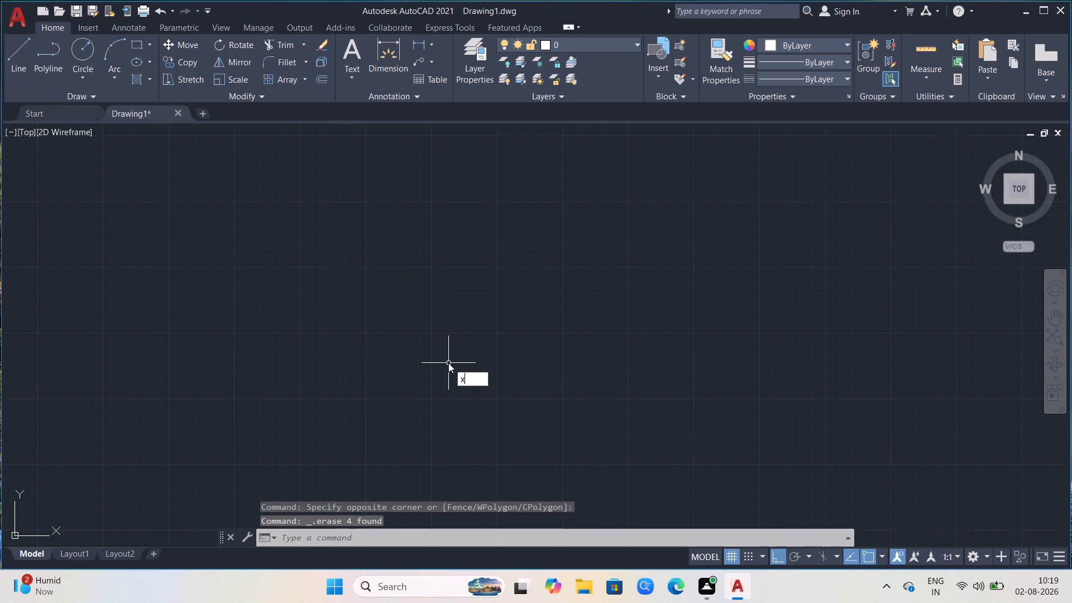
pyautogui.press('l')
pyautogui.press('Return')
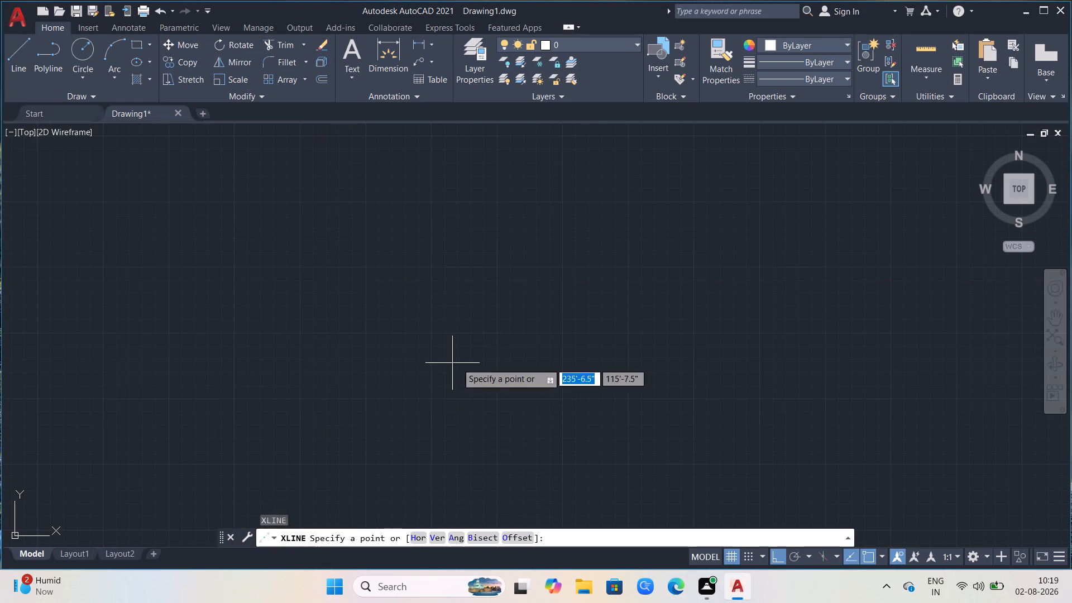
pyautogui.click(297, 247)
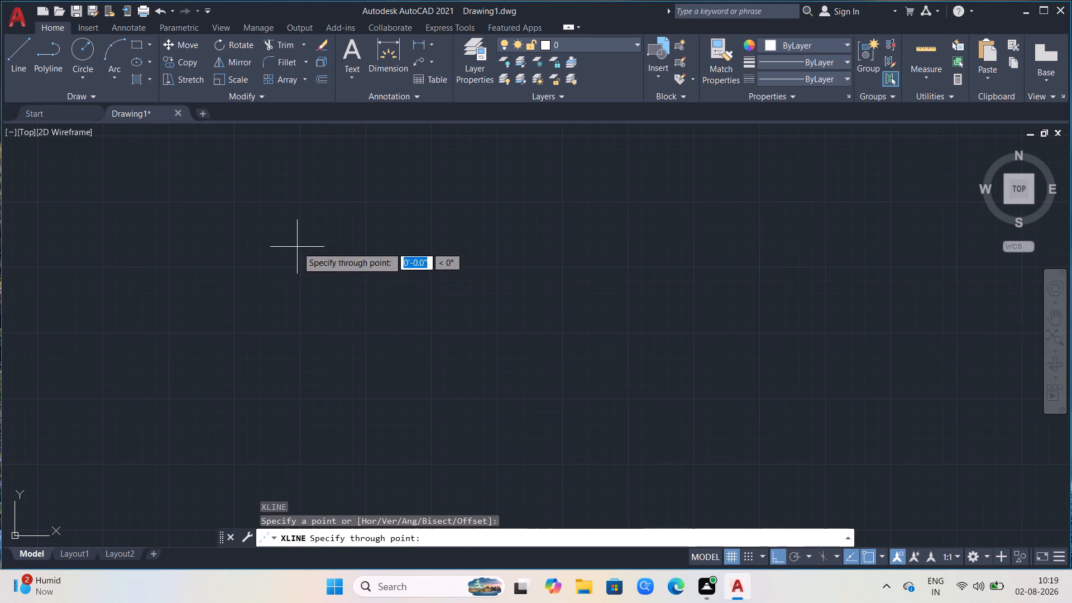
pyautogui.click(303, 376)
pyautogui.click(384, 246)
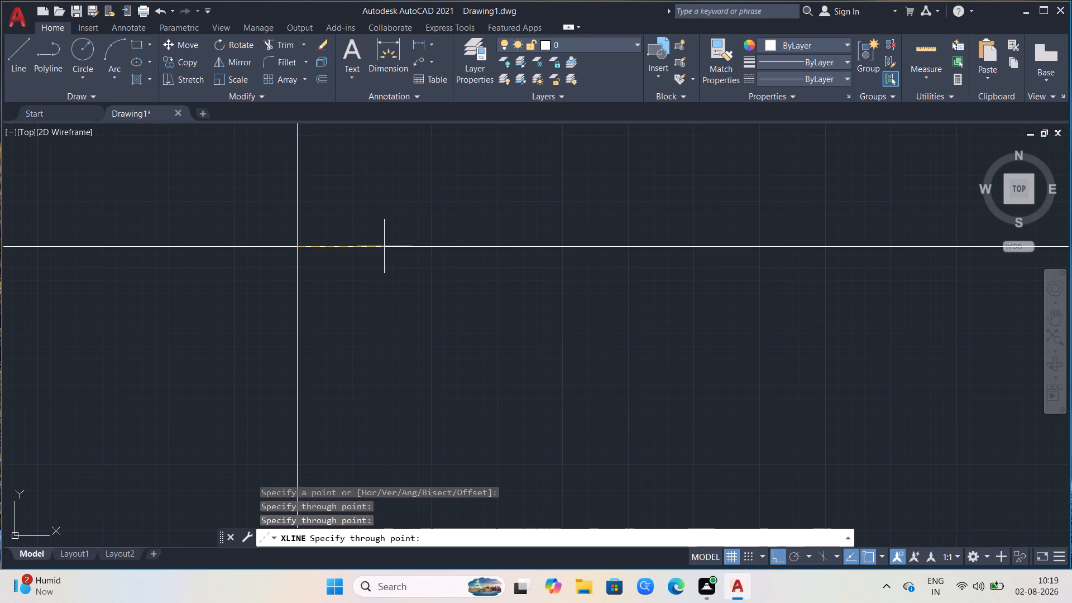
pyautogui.press('Return')
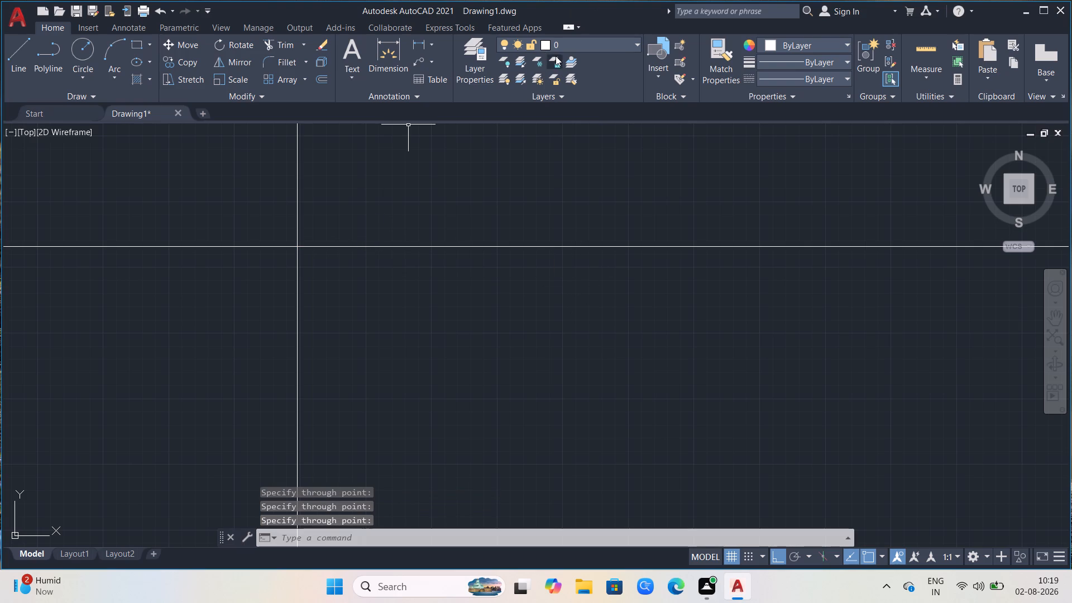
# Create a new layer named walls and set it as the current layer.
pyautogui.click(524, 45)
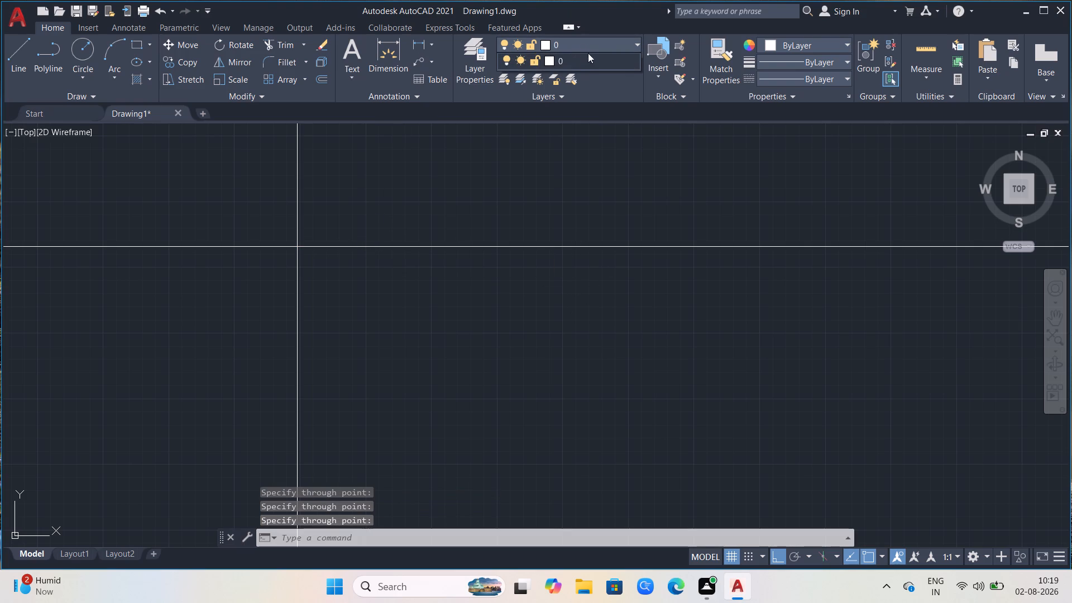
pyautogui.click(468, 50)
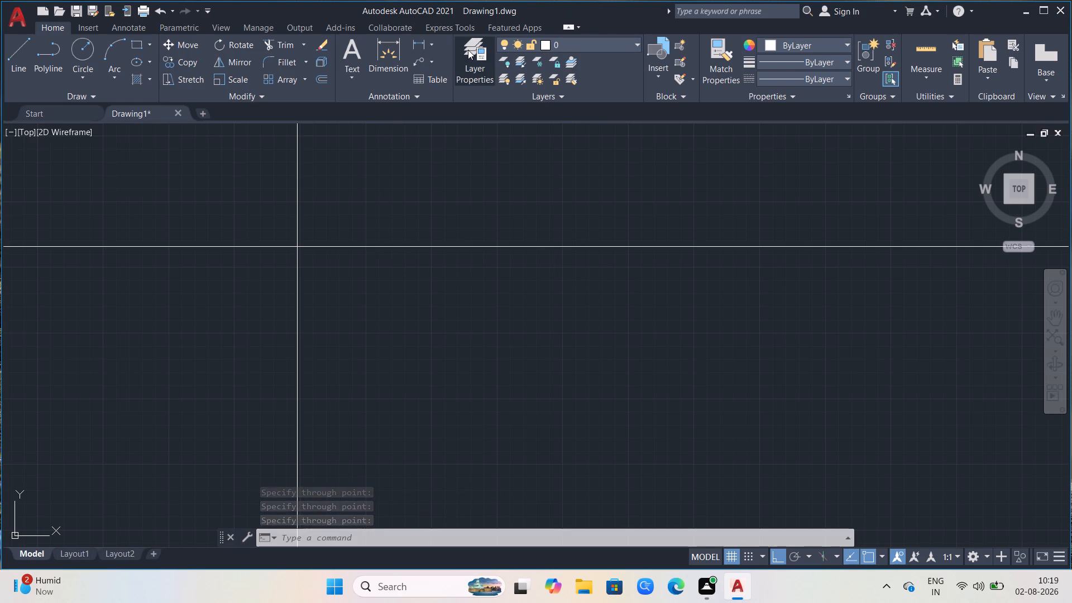
pyautogui.click(470, 50)
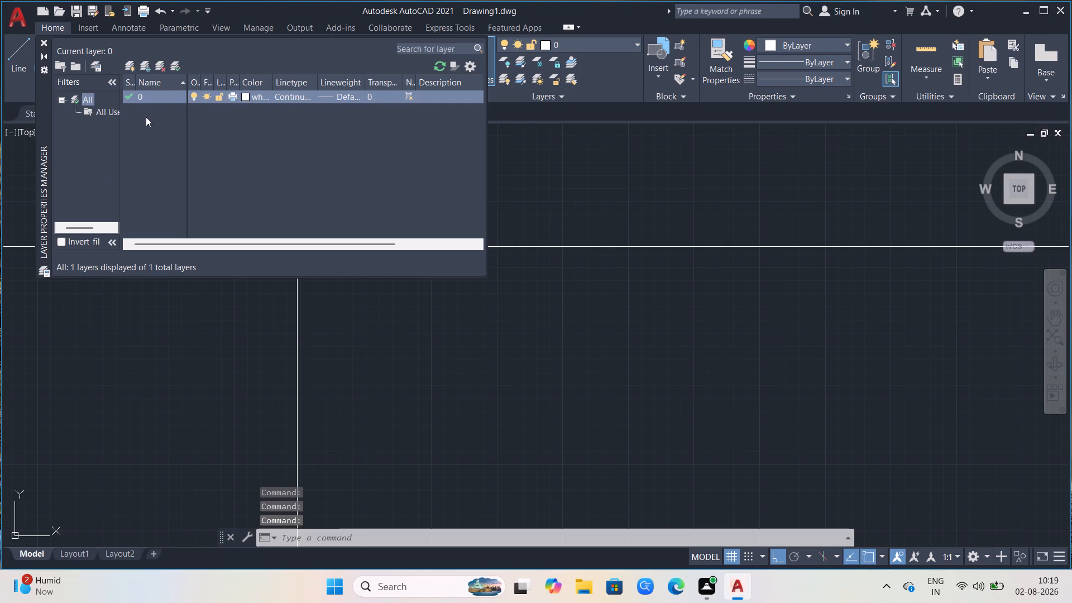
pyautogui.click(135, 62)
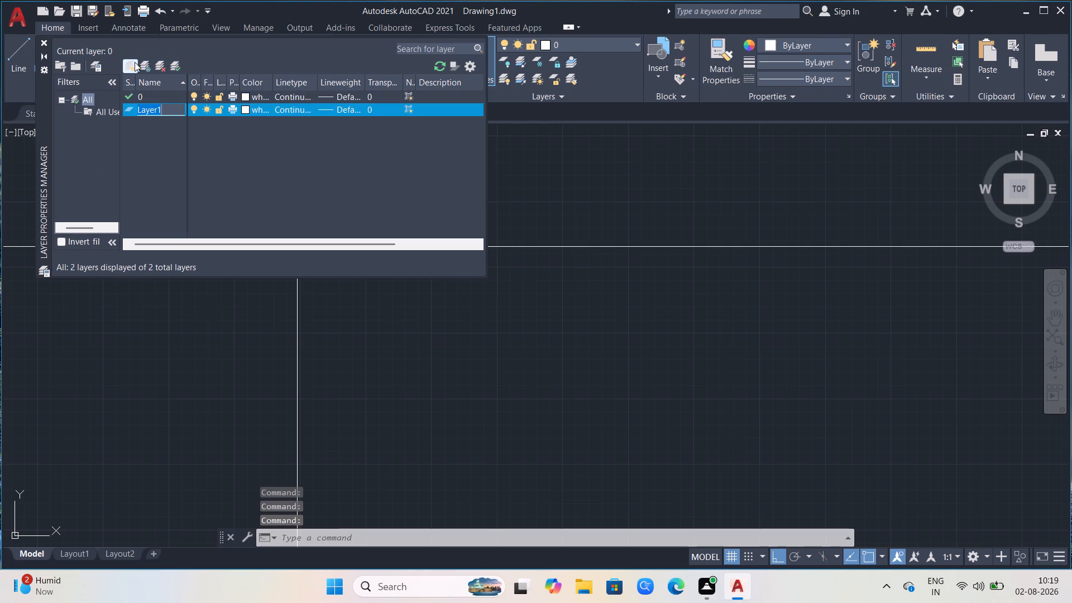
pyautogui.press('BackSpace')
pyautogui.write('wall')
pyautogui.press('s')
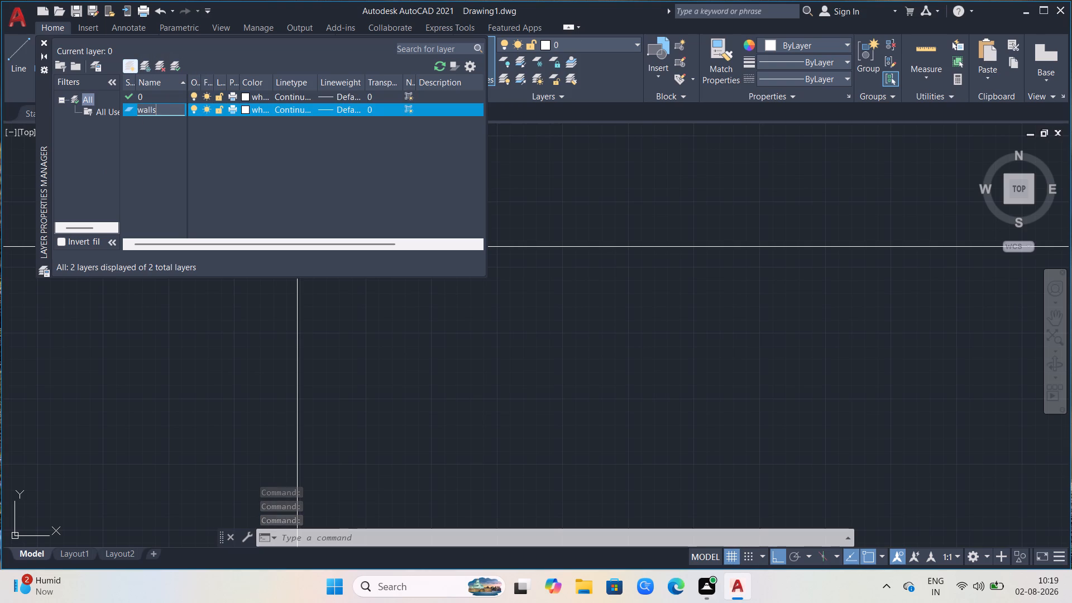
pyautogui.click(170, 63)
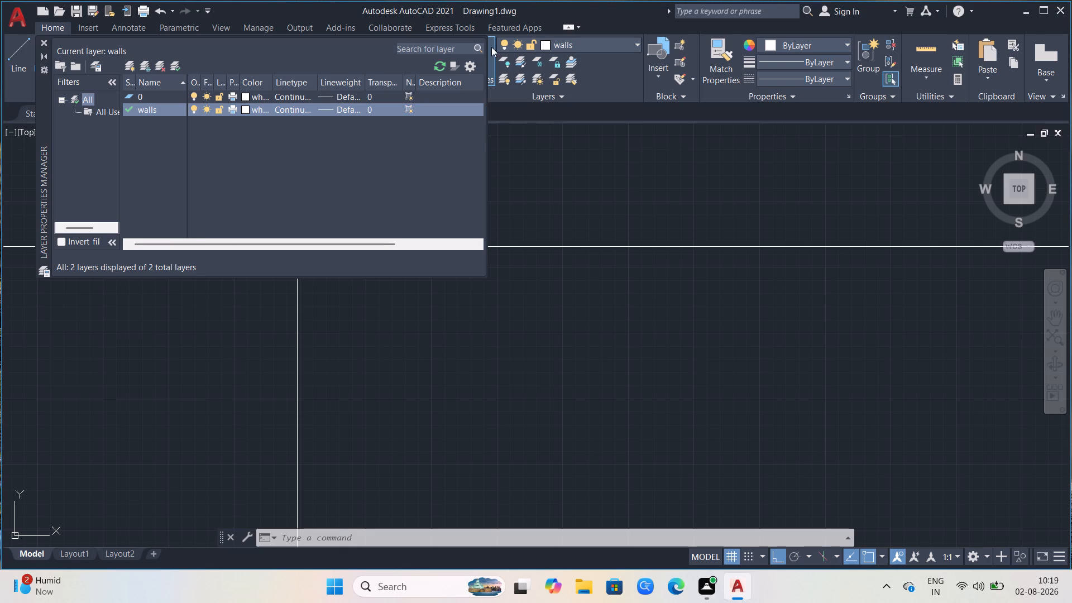
pyautogui.click(540, 142)
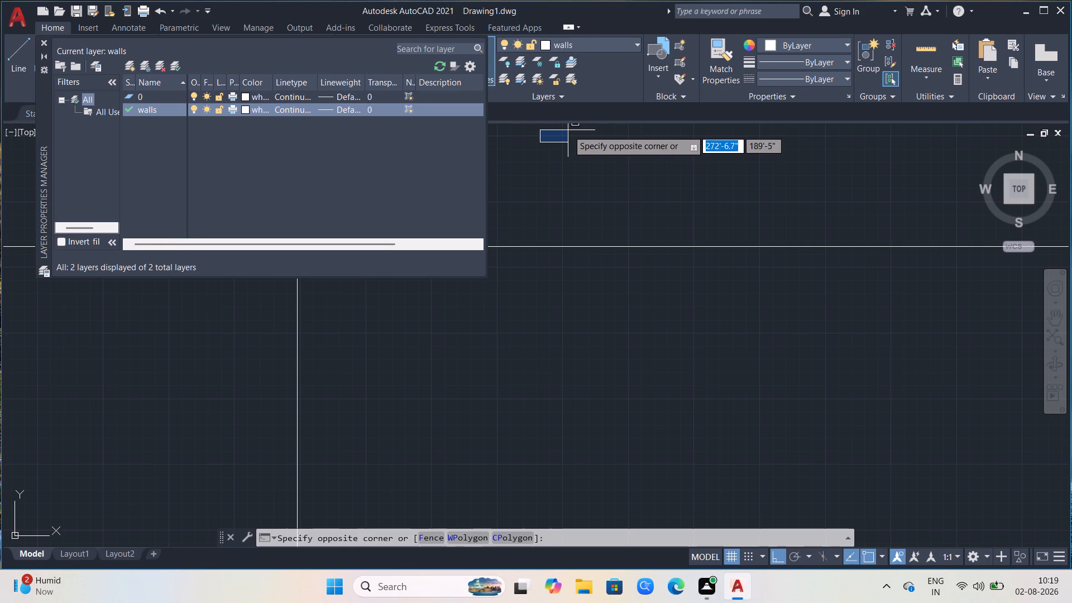
# Close the Layer Properties Manager.
pyautogui.press('Escape')
pyautogui.click(46, 42)
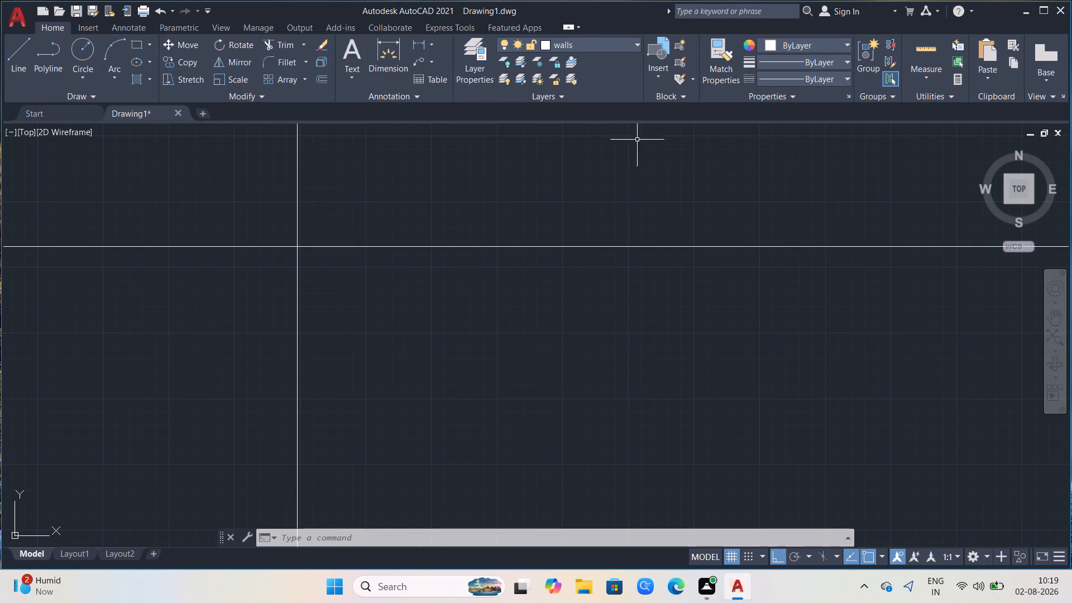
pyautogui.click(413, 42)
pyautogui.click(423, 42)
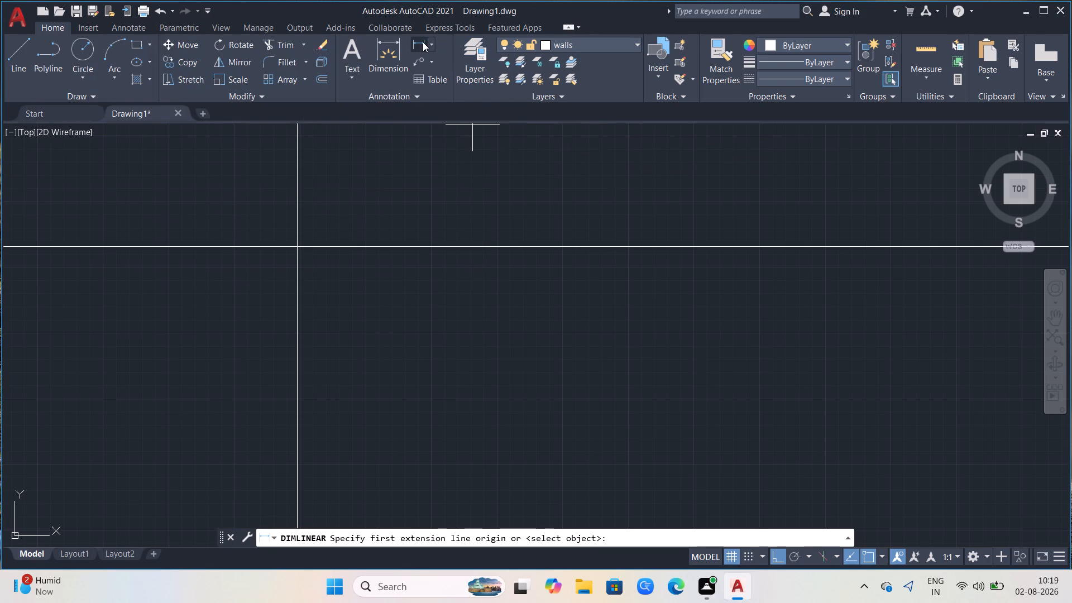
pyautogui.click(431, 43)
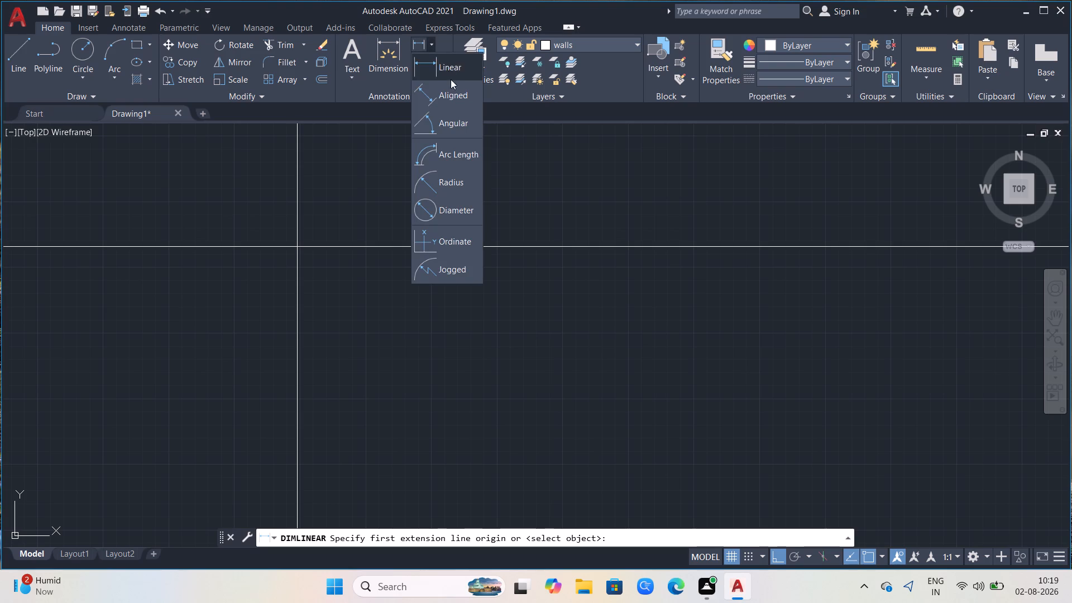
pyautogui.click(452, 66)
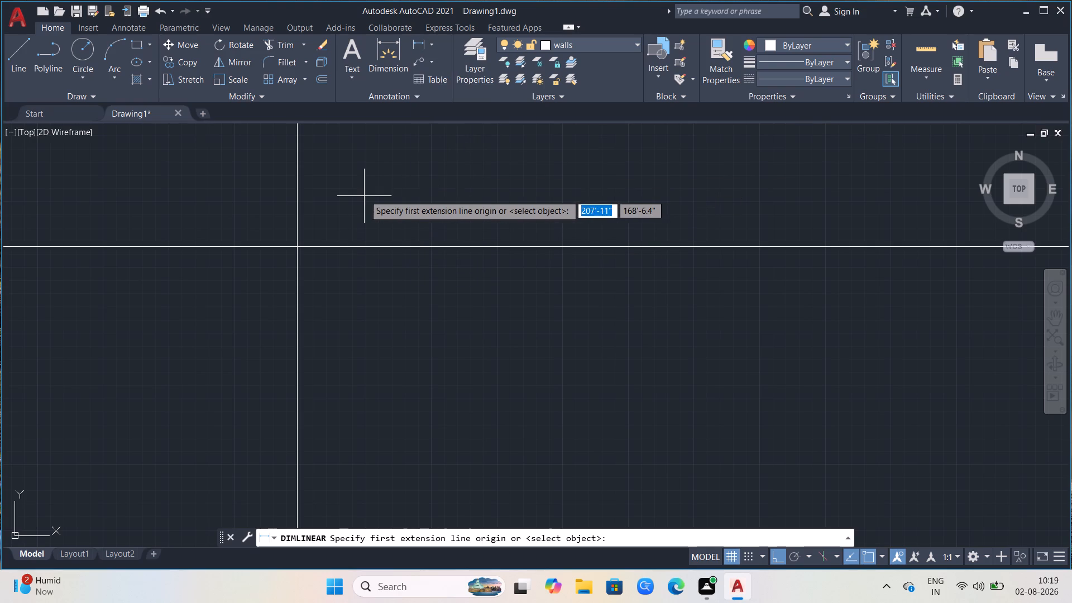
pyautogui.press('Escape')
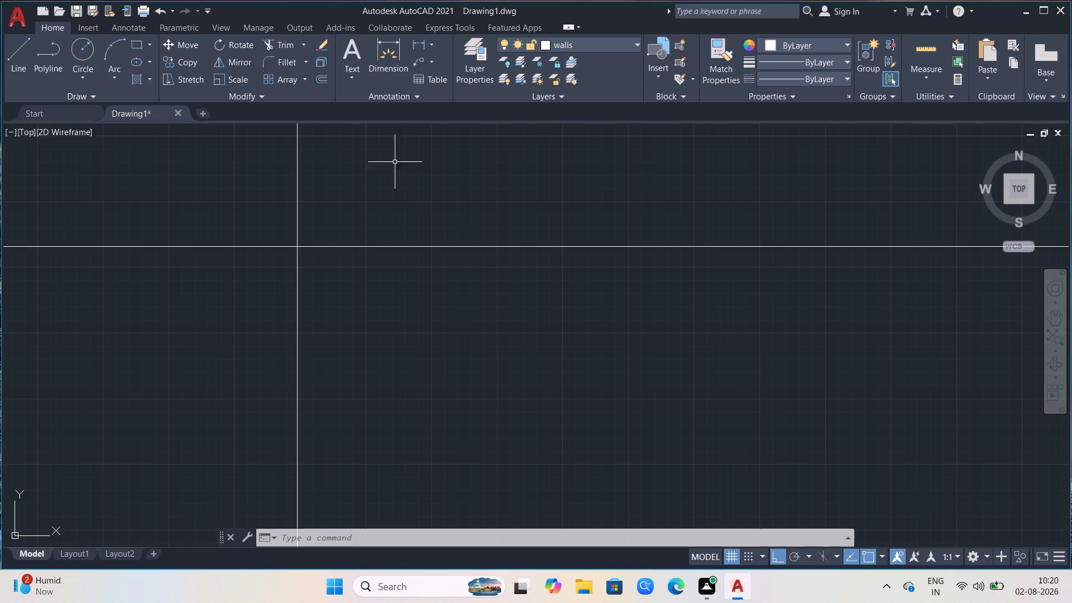
# Offset the horizontal construction line 9 inches downward and the vertical construction line 9 inches to the right.
pyautogui.press('o')
pyautogui.press('Return')
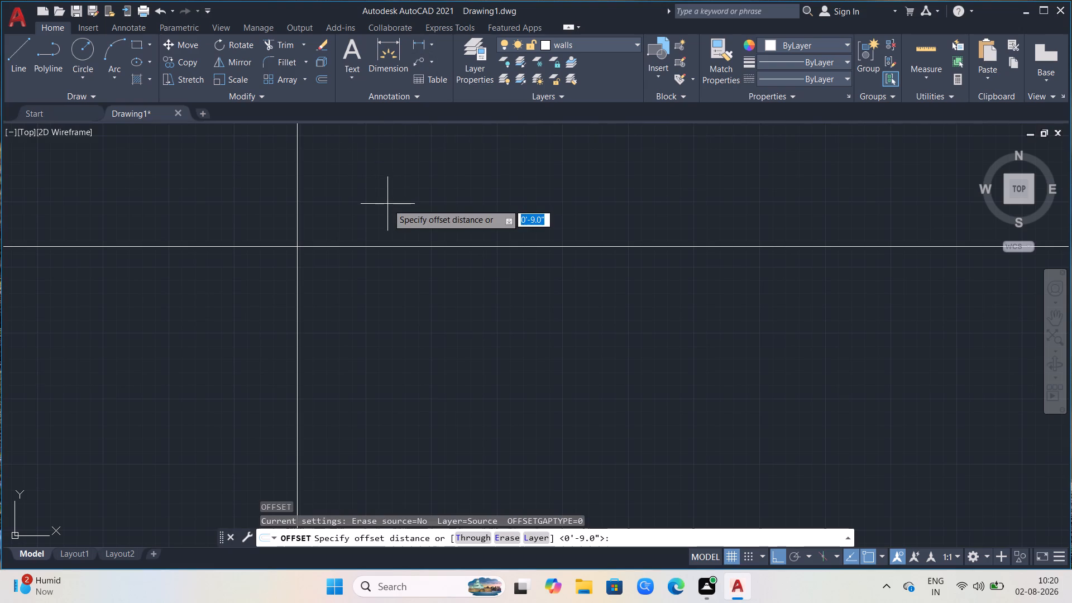
pyautogui.click(295, 247)
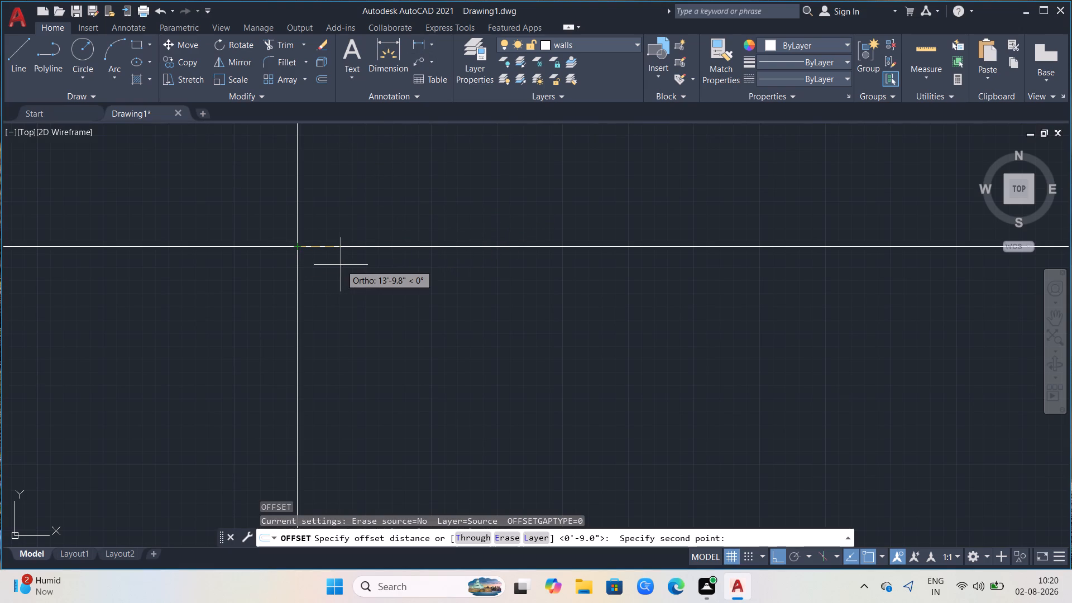
pyautogui.press('9')
pyautogui.press('Return')
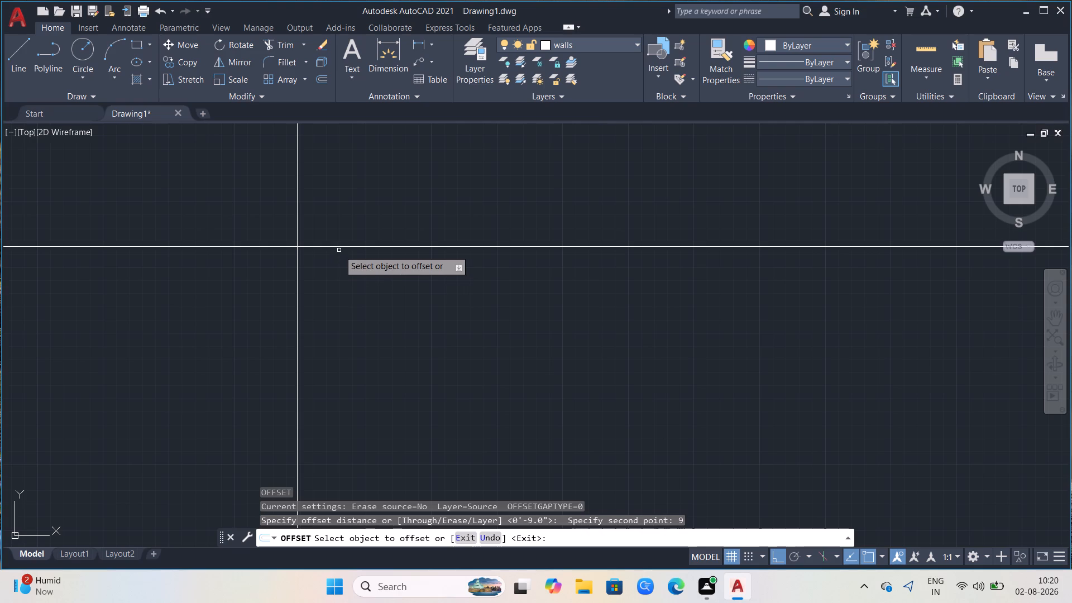
pyautogui.click(340, 247)
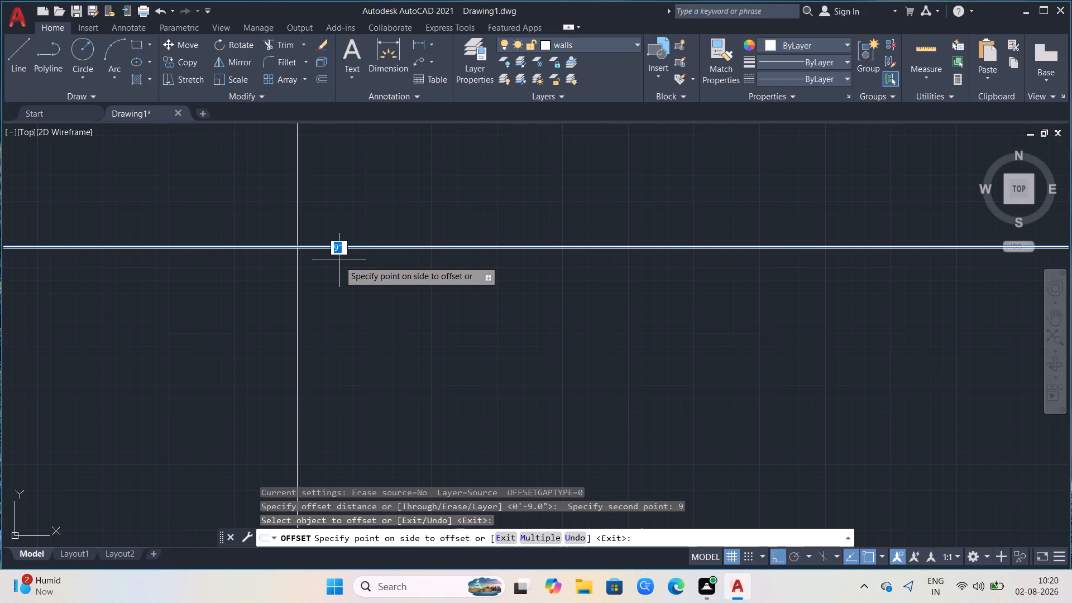
pyautogui.click(339, 260)
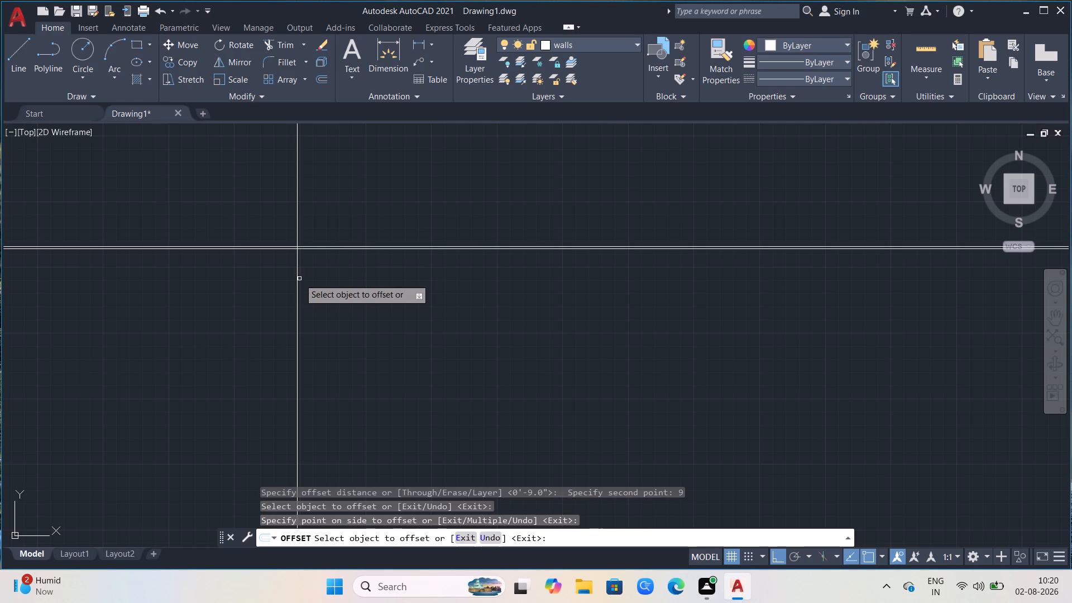
pyautogui.moveTo(298, 279); pyautogui.dragTo(308, 279)
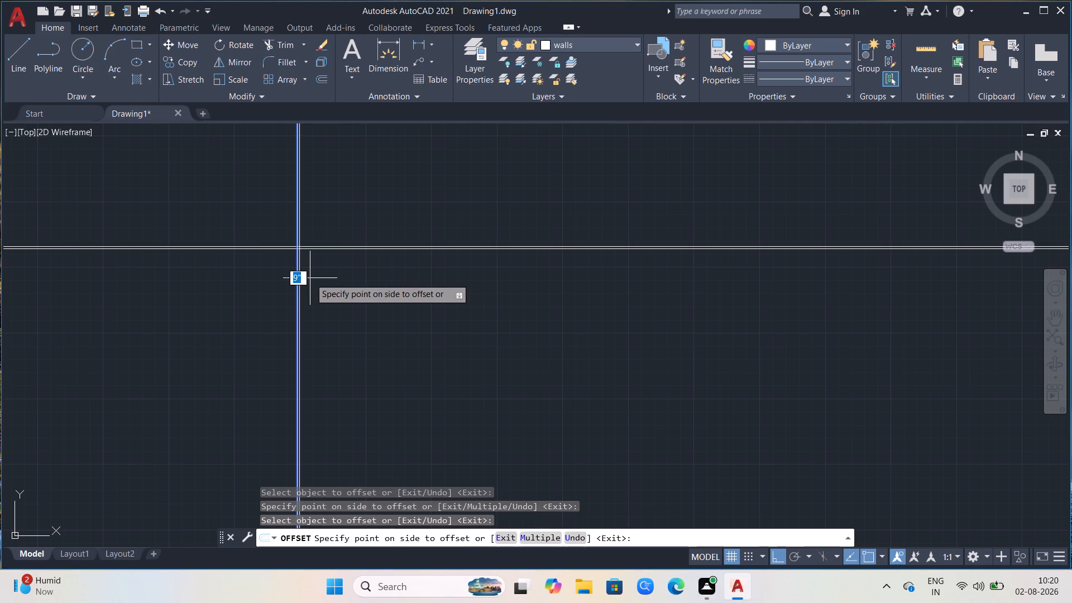
pyautogui.click(310, 278)
# Check the spacing between the two horizontal lines with a linear dimension, without placing it.
pyautogui.scroll(2, 361, 247)
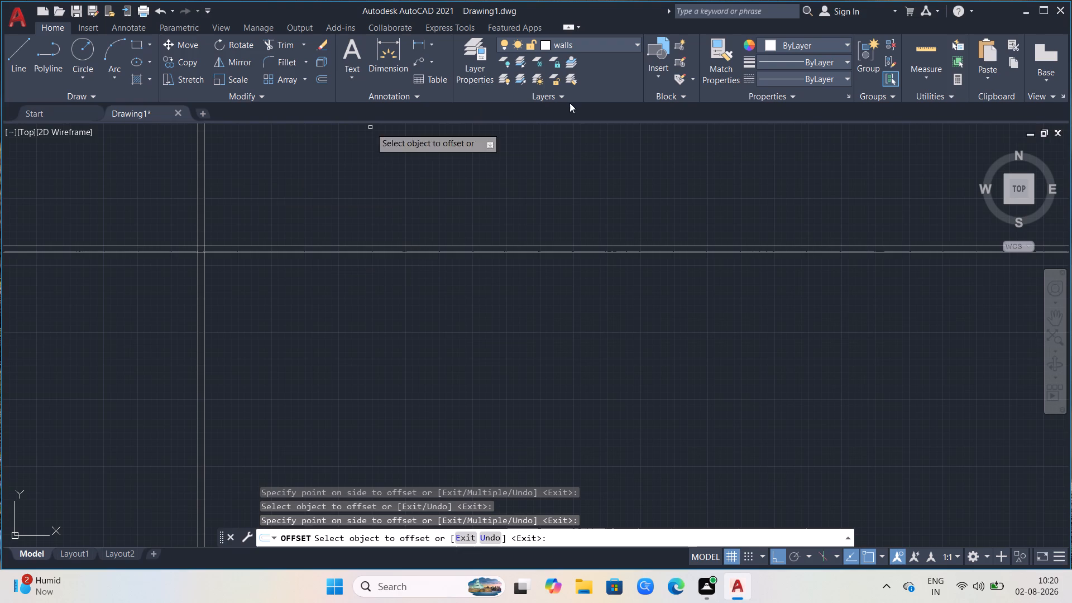
pyautogui.click(419, 46)
pyautogui.scroll(1, 207, 263)
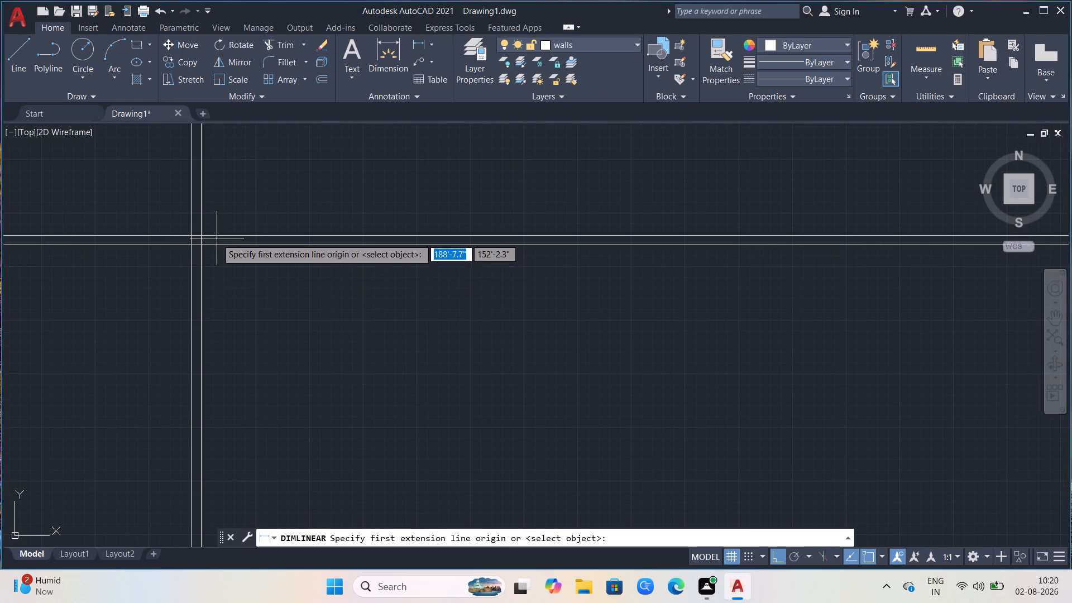
pyautogui.scroll(4, 210, 239)
pyautogui.click(149, 210)
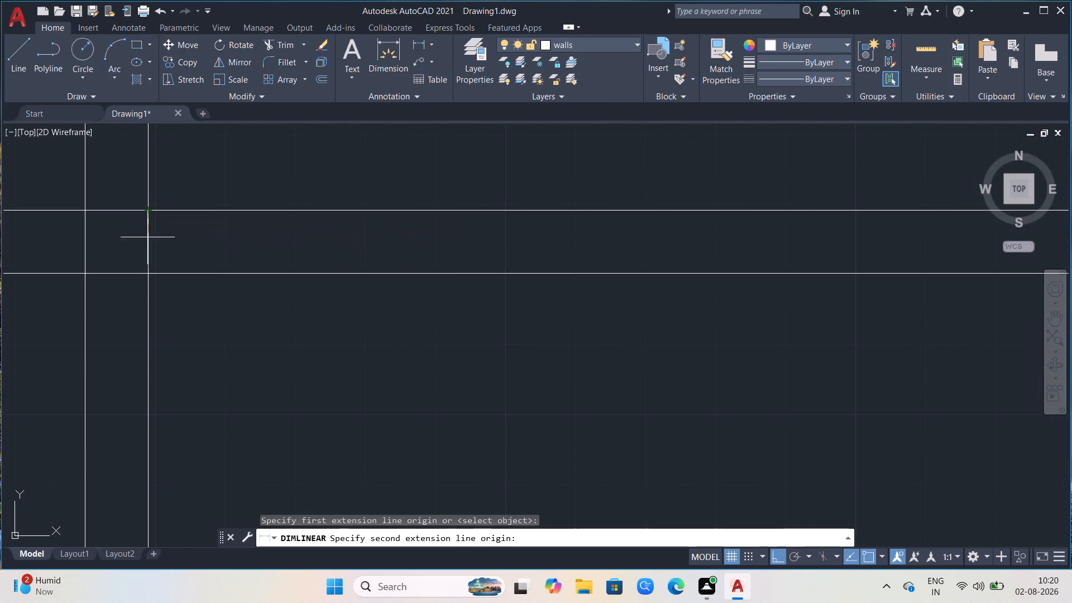
pyautogui.click(150, 273)
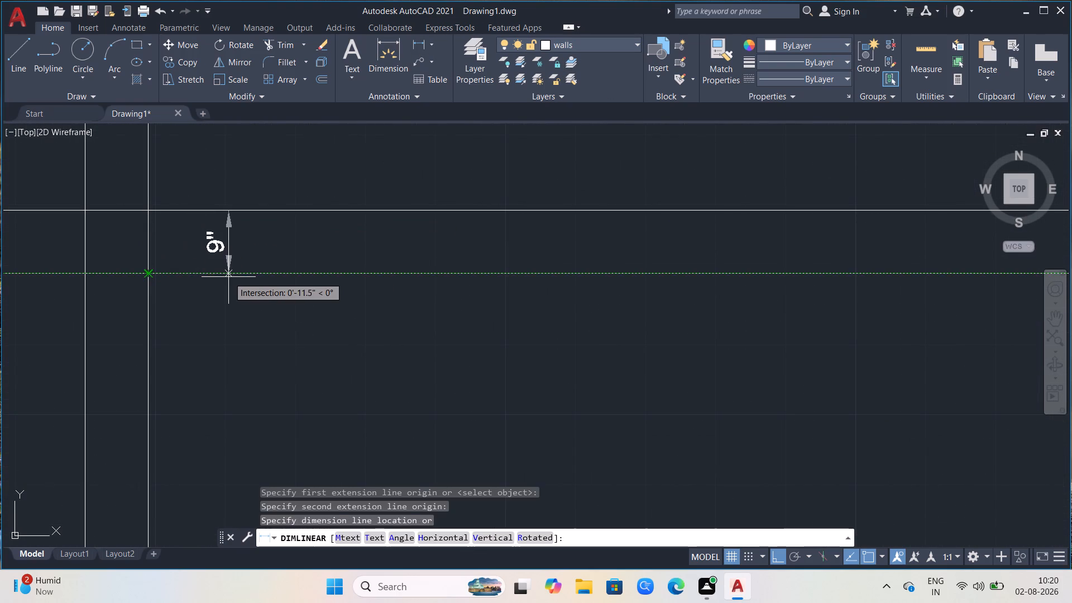
pyautogui.press('Escape')
# Trim the crossing construction lines into a clean upper-left wall corner, removing the outer overhangs and the inner overlaps.
pyautogui.scroll(-4, 272, 263)
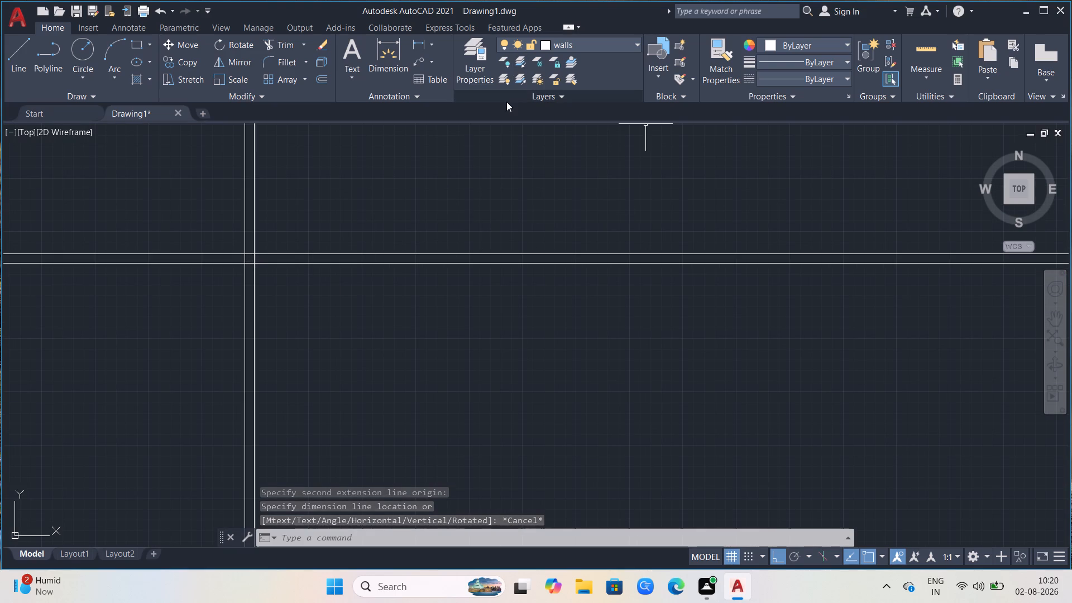
pyautogui.write('tr')
pyautogui.press('Return')
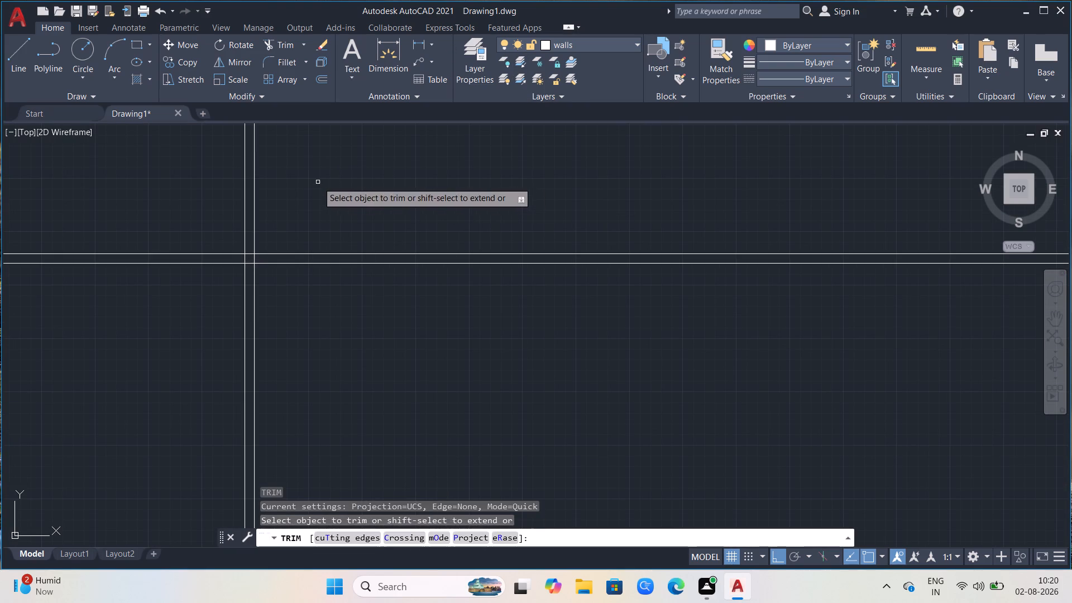
pyautogui.moveTo(318, 181); pyautogui.dragTo(312, 183)
pyautogui.click(147, 289)
pyautogui.scroll(-1, 120, 223)
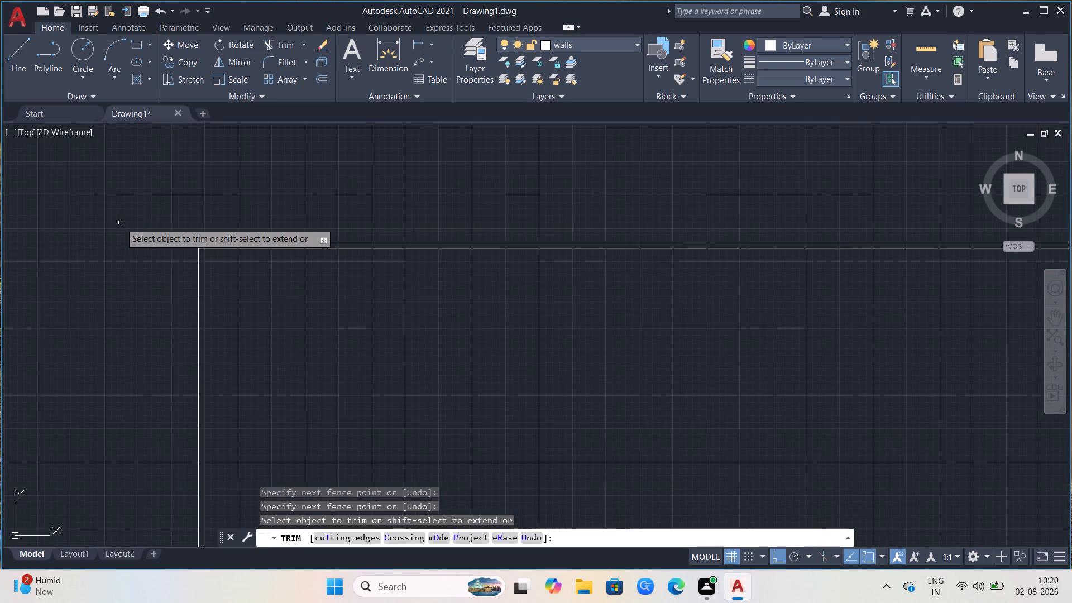
pyautogui.scroll(-1, 119, 223)
pyautogui.scroll(1, 293, 285)
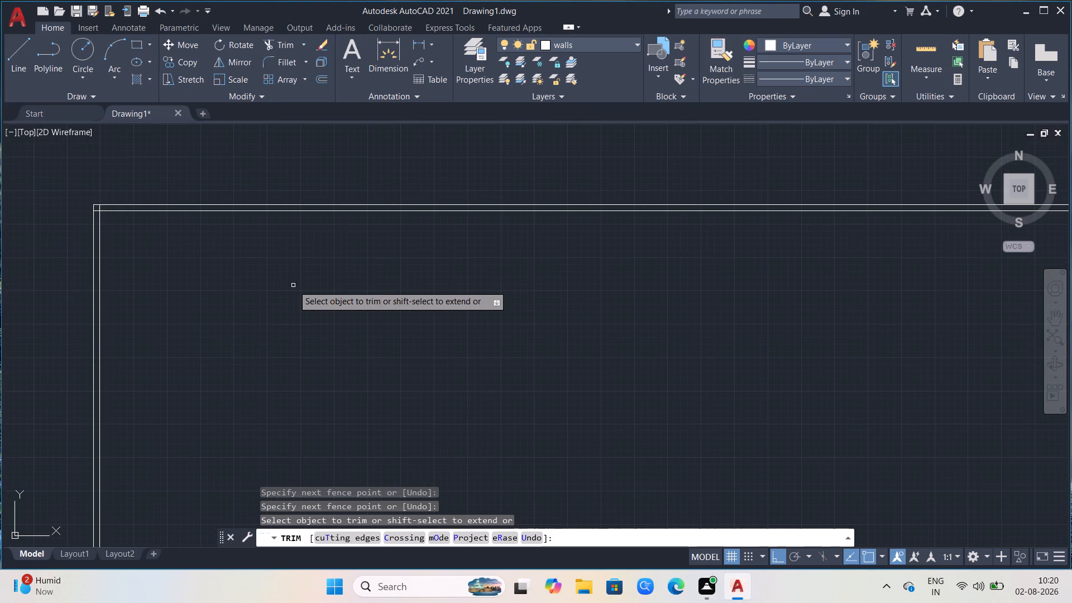
pyautogui.scroll(1, 61, 207)
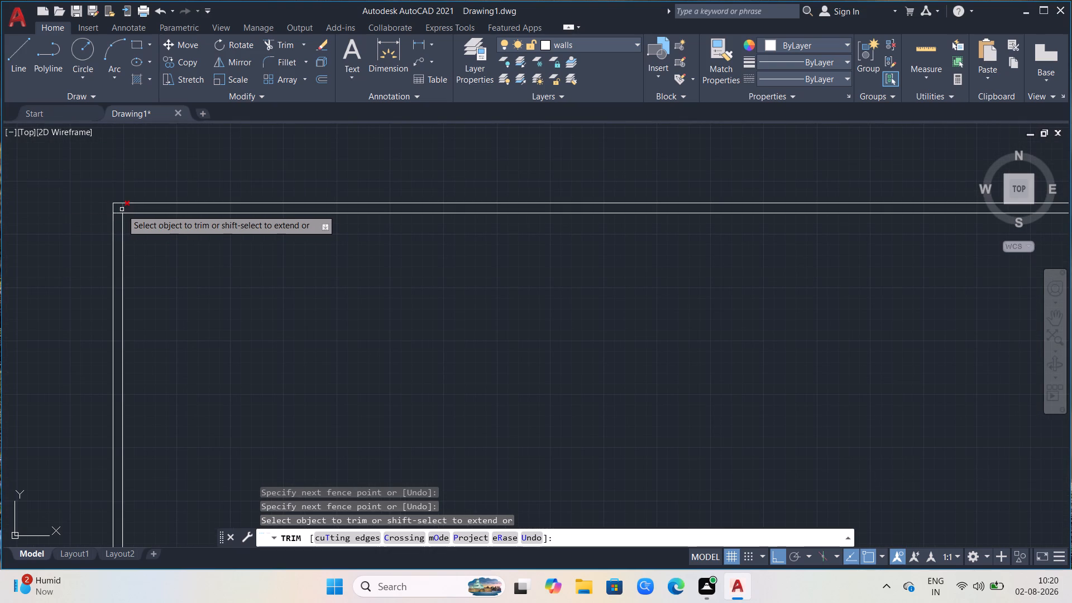
pyautogui.click(122, 209)
pyautogui.click(118, 215)
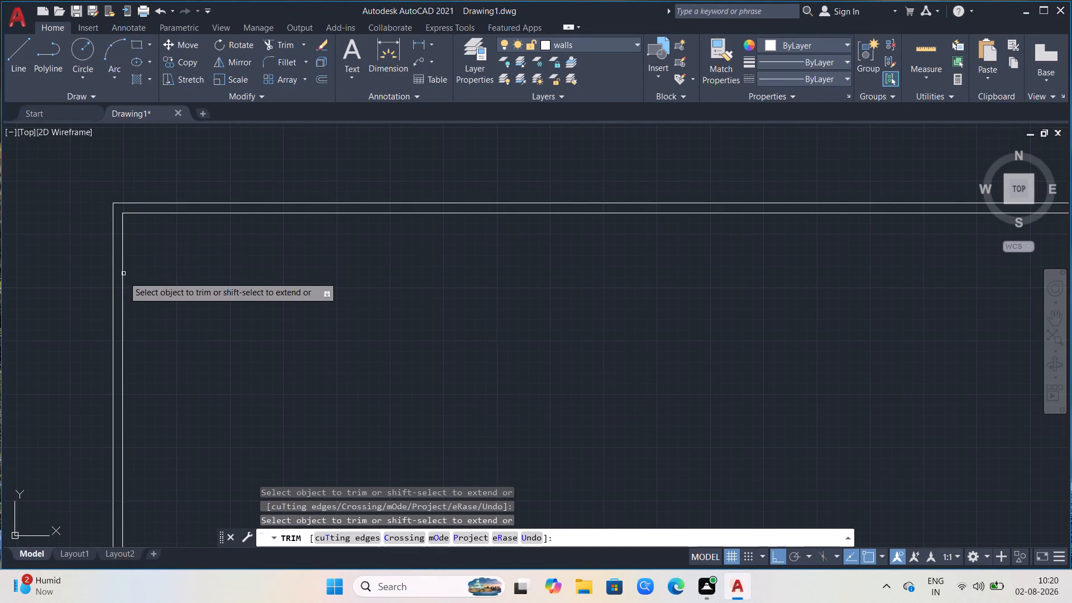
pyautogui.press('Escape')
# Offset the inner line of the left vertical wall 27 feet to the right.
pyautogui.press('o')
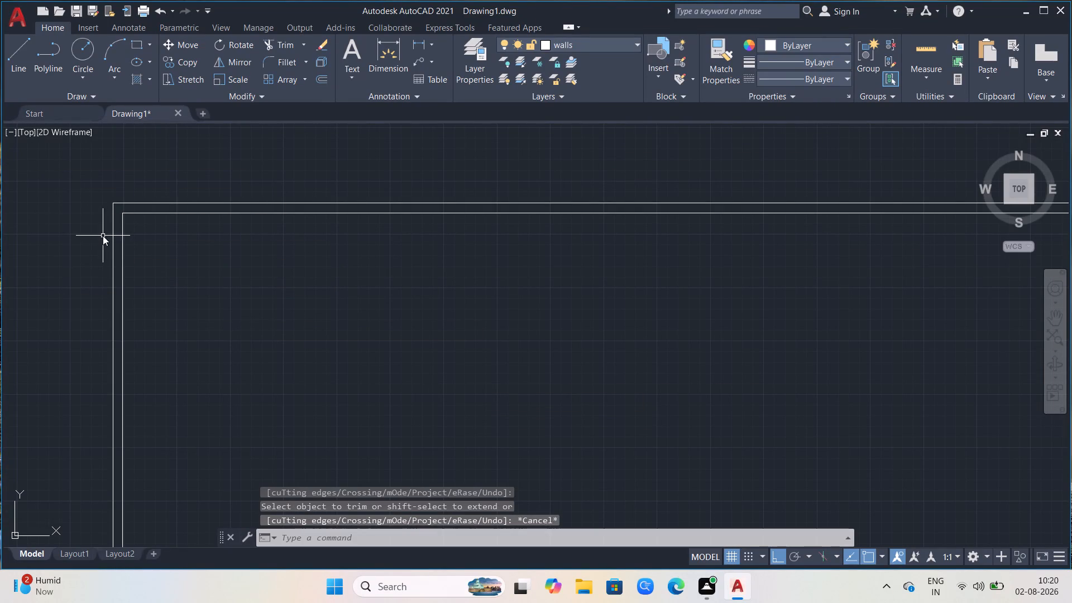
pyautogui.press('Return')
pyautogui.click(123, 223)
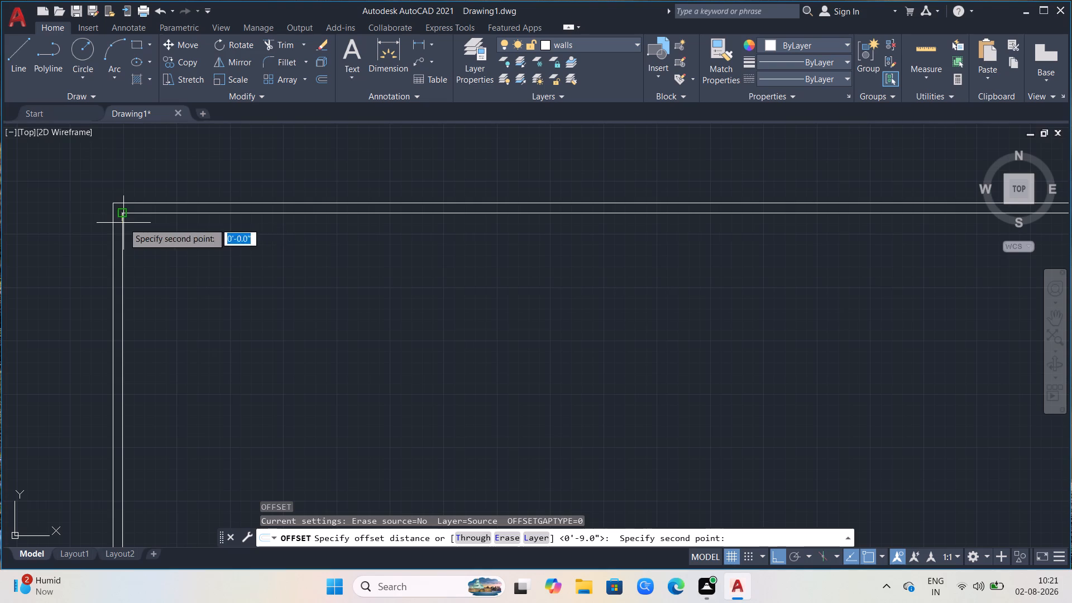
pyautogui.press('2')
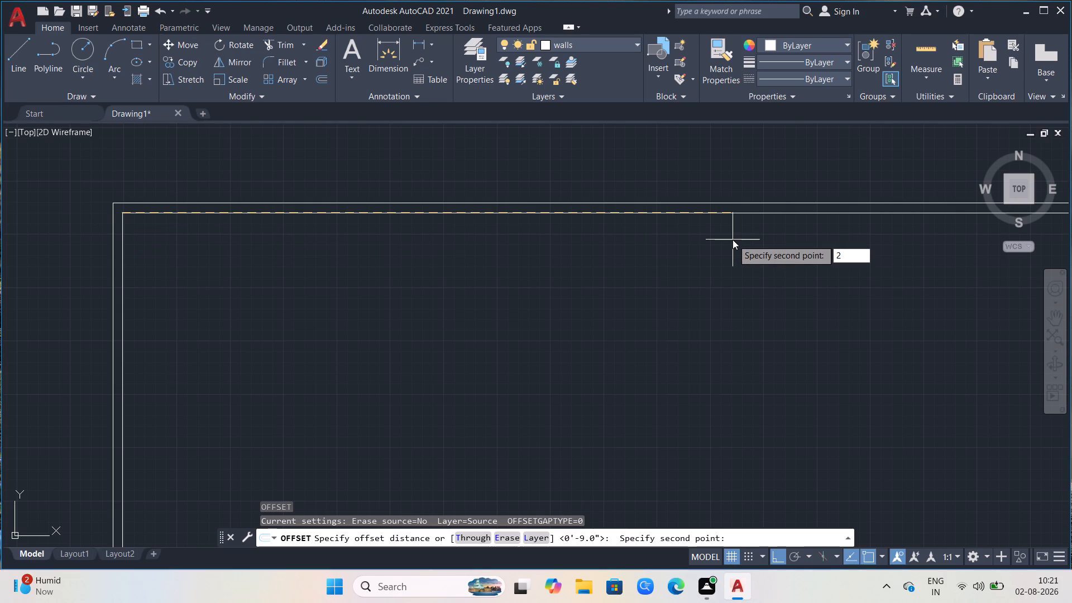
pyautogui.write("7'")
pyautogui.press('Return')
pyautogui.click(121, 275)
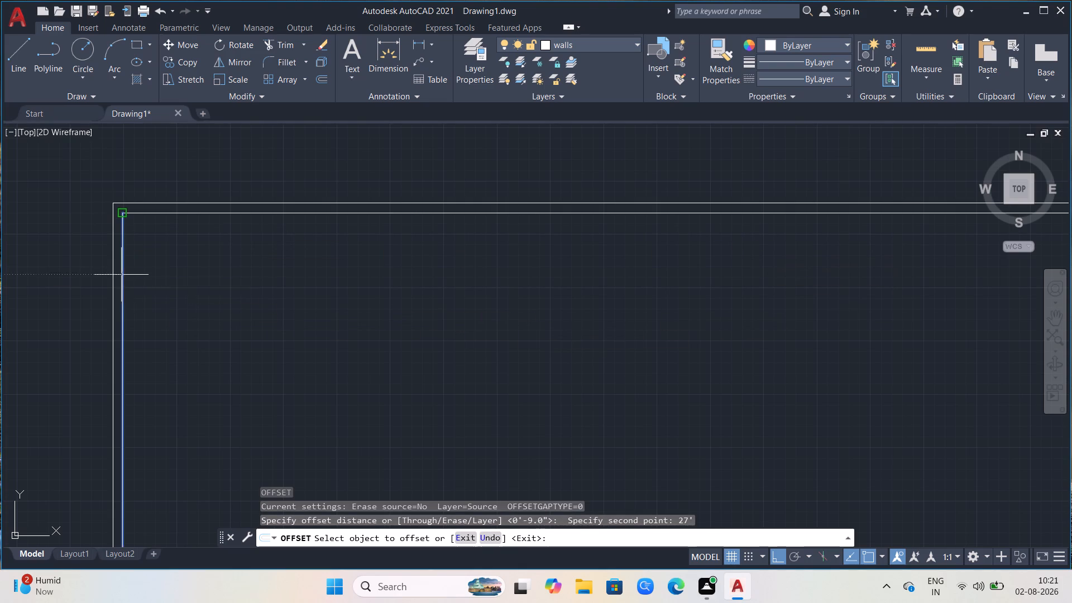
pyautogui.click(469, 315)
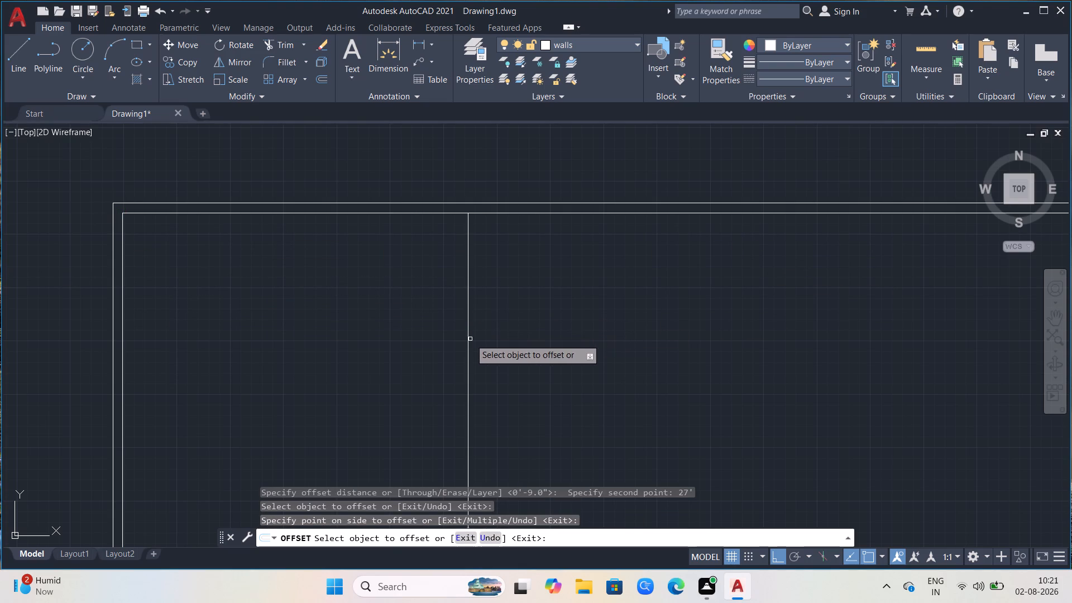
# Offset the new vertical line 9 inches to the right to form the second vertical wall.
pyautogui.click(468, 338)
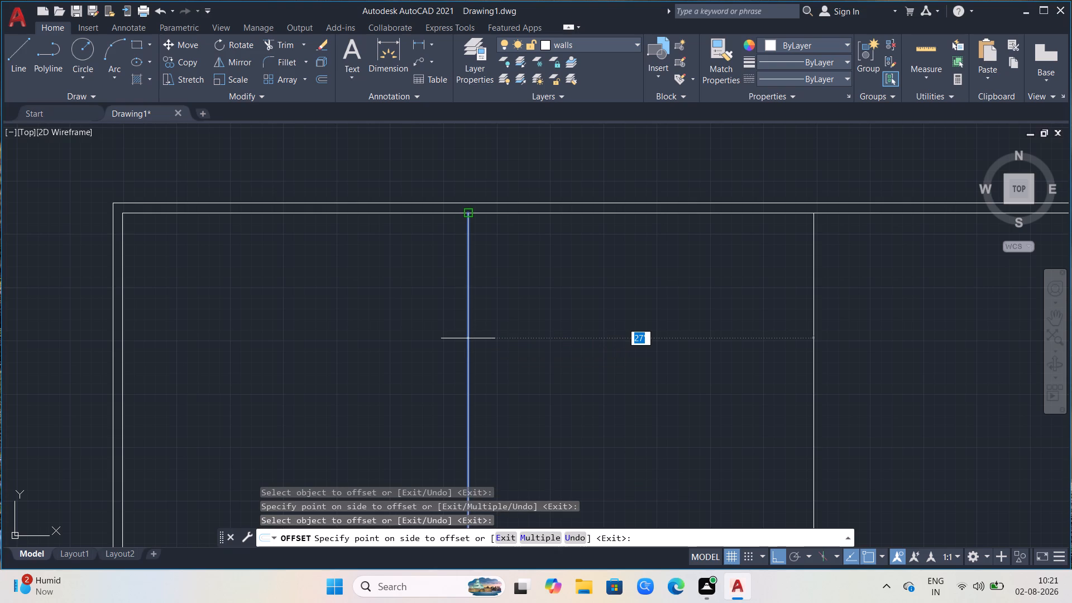
pyautogui.press('9')
pyautogui.press('Return')
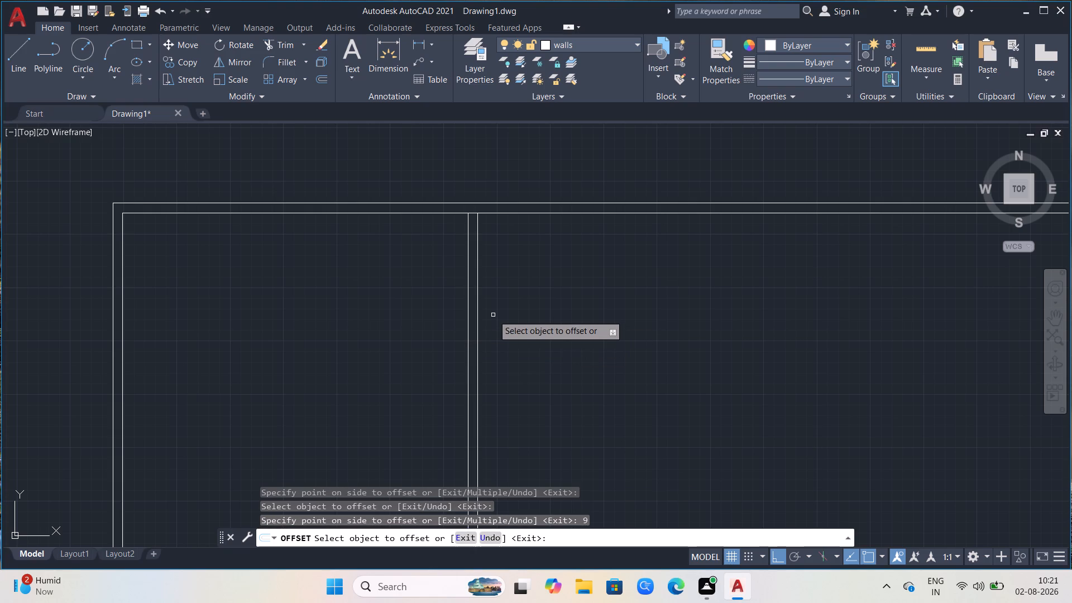
pyautogui.press('BackSpace')
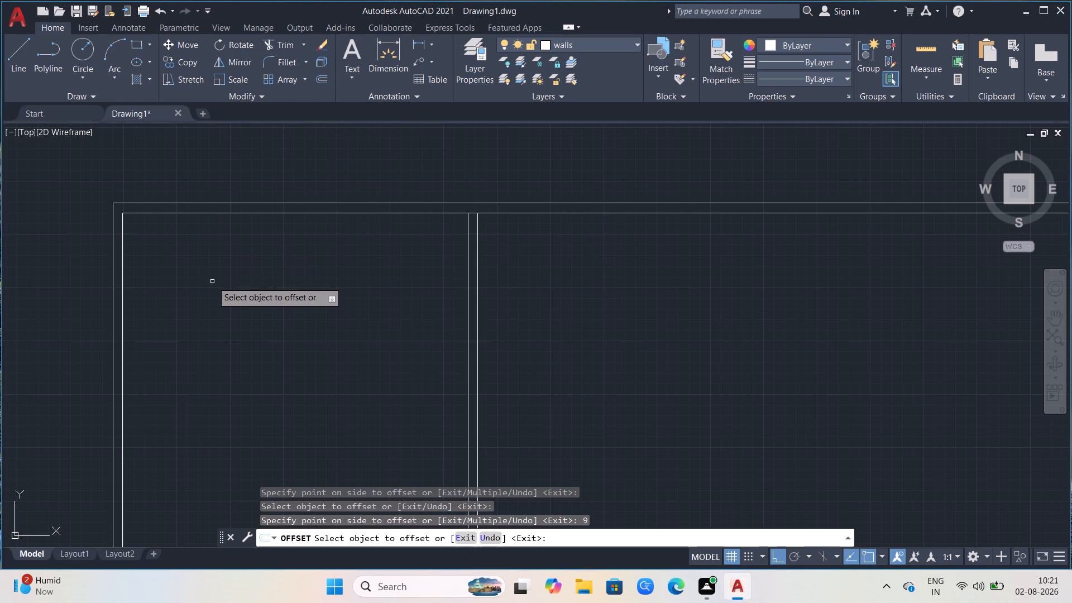
pyautogui.press('Escape')
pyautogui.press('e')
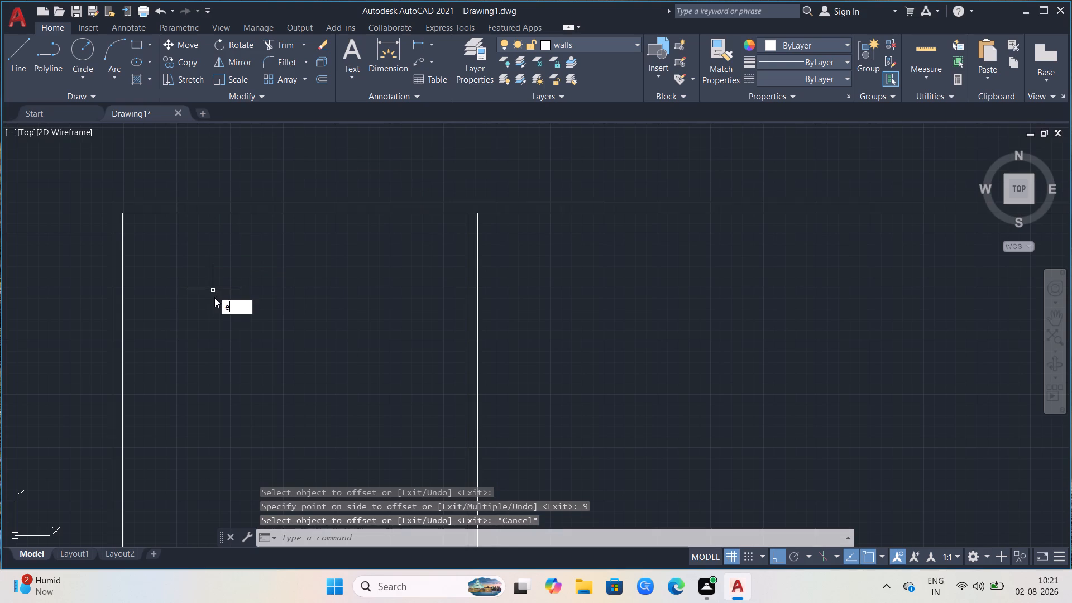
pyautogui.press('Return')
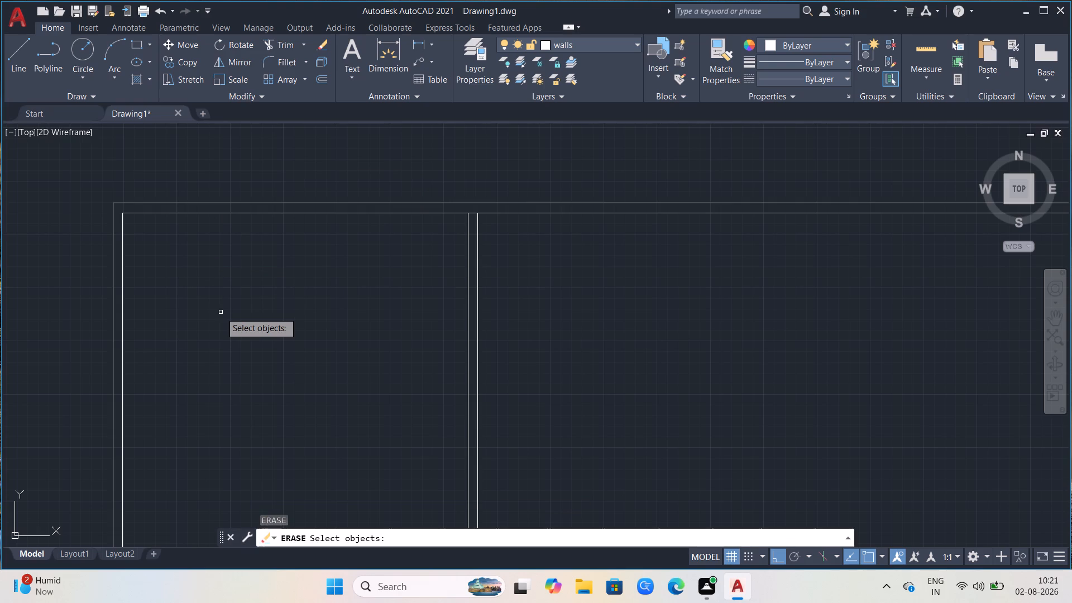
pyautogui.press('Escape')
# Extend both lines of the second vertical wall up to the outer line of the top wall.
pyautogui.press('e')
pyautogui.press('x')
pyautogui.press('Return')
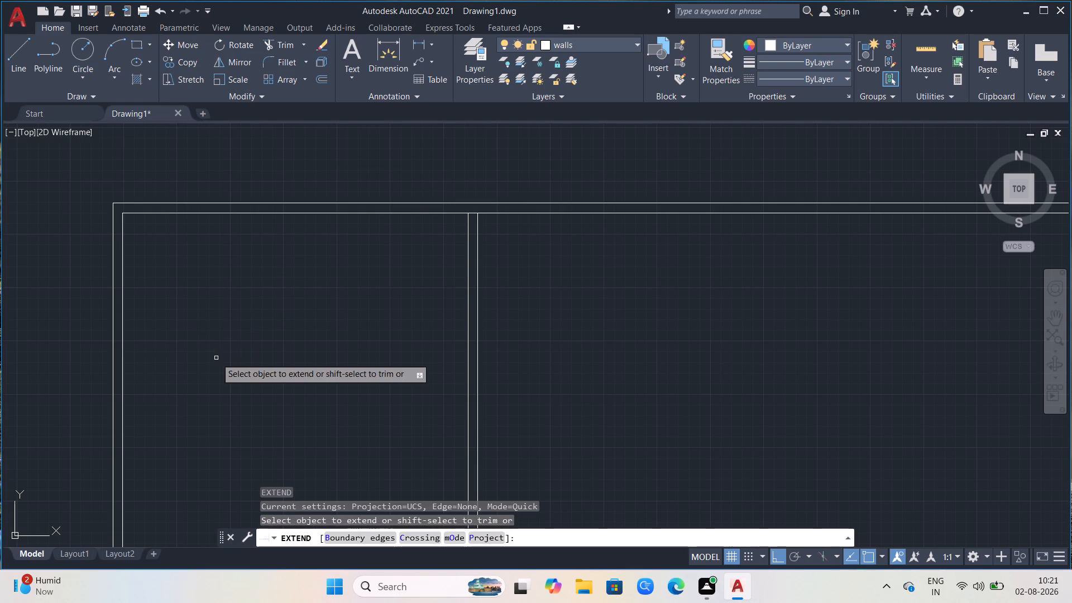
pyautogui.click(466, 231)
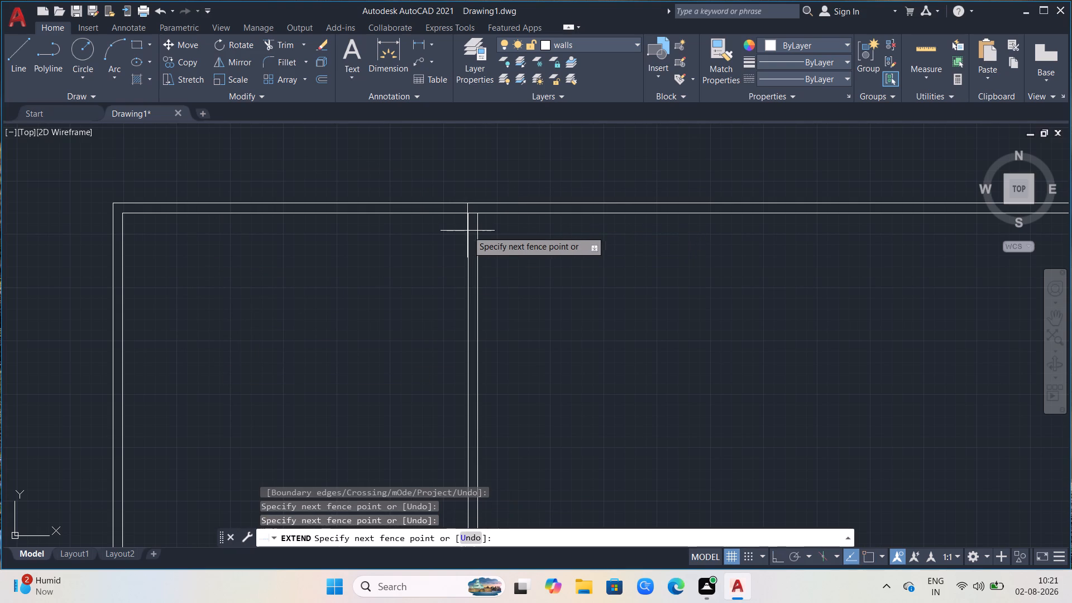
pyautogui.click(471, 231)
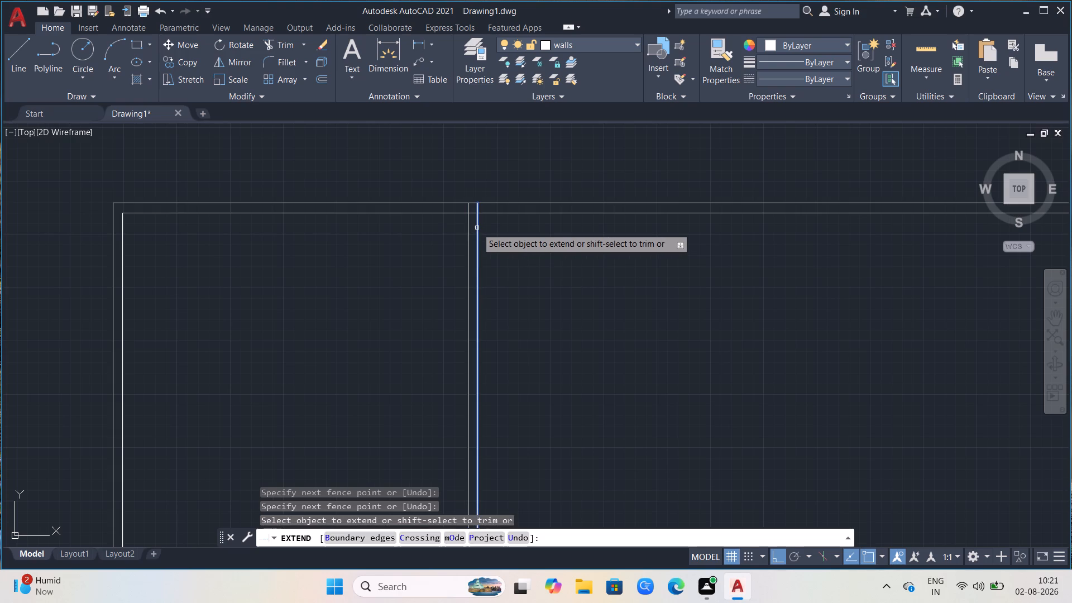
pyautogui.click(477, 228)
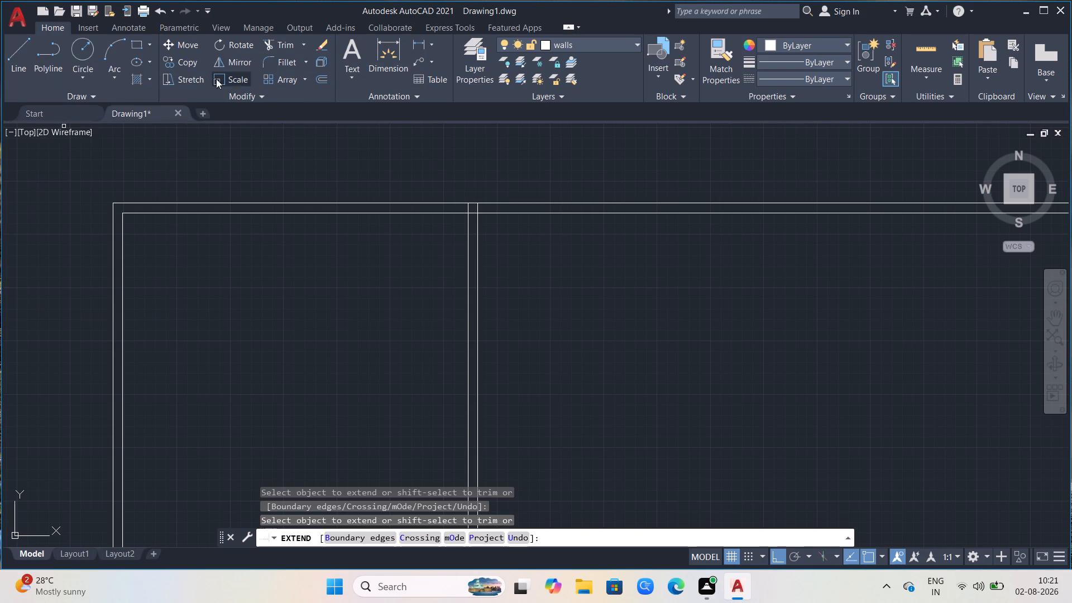
# Check the overall width from the outer top-left corner to the second wall's far line with a linear dimension, without placing it.
pyautogui.click(9, 55)
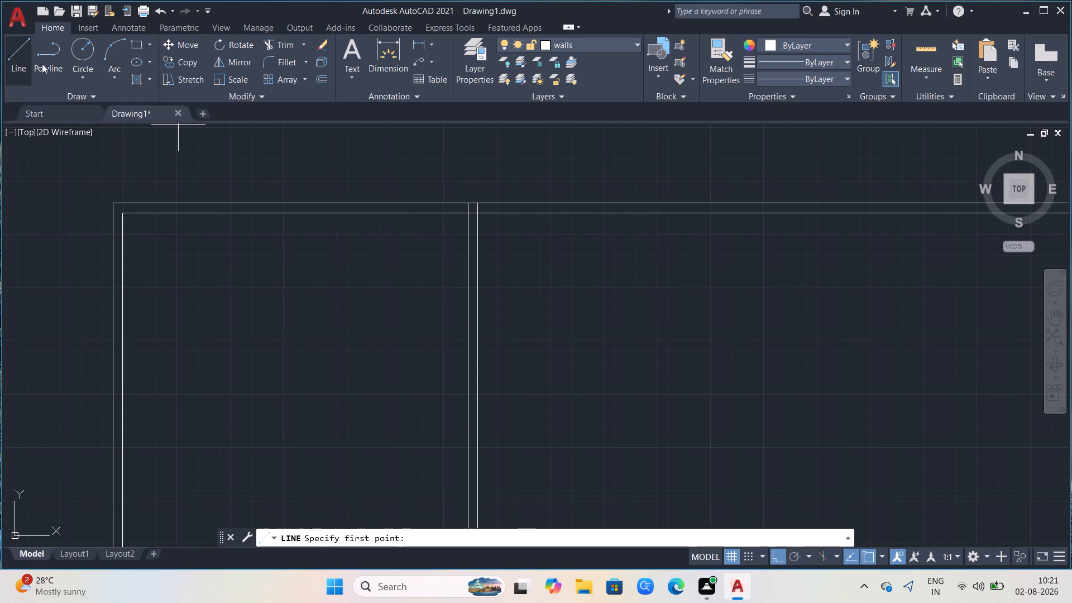
pyautogui.click(419, 47)
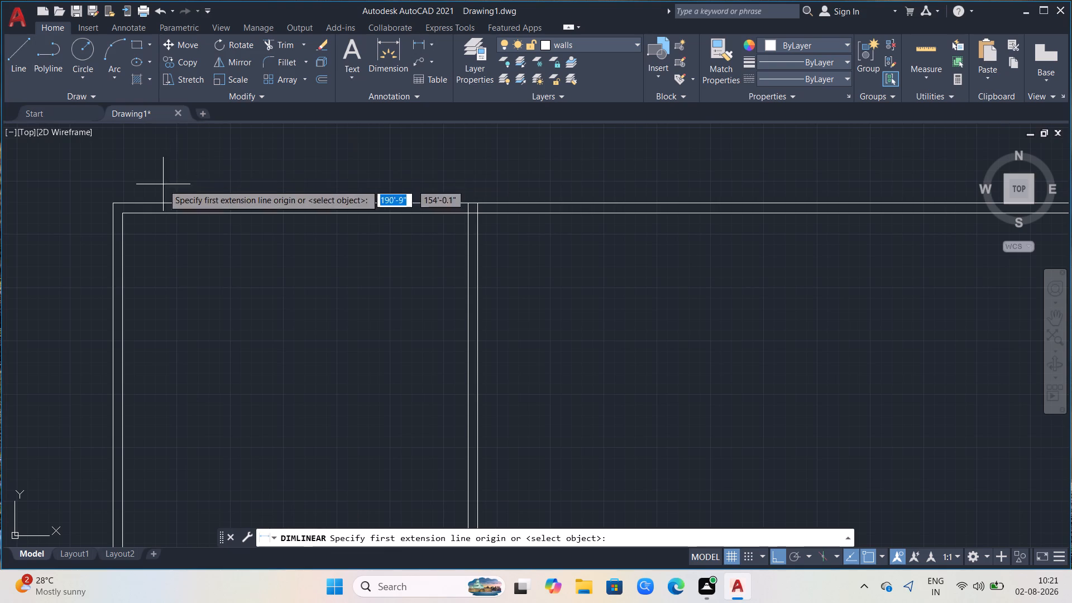
pyautogui.click(117, 203)
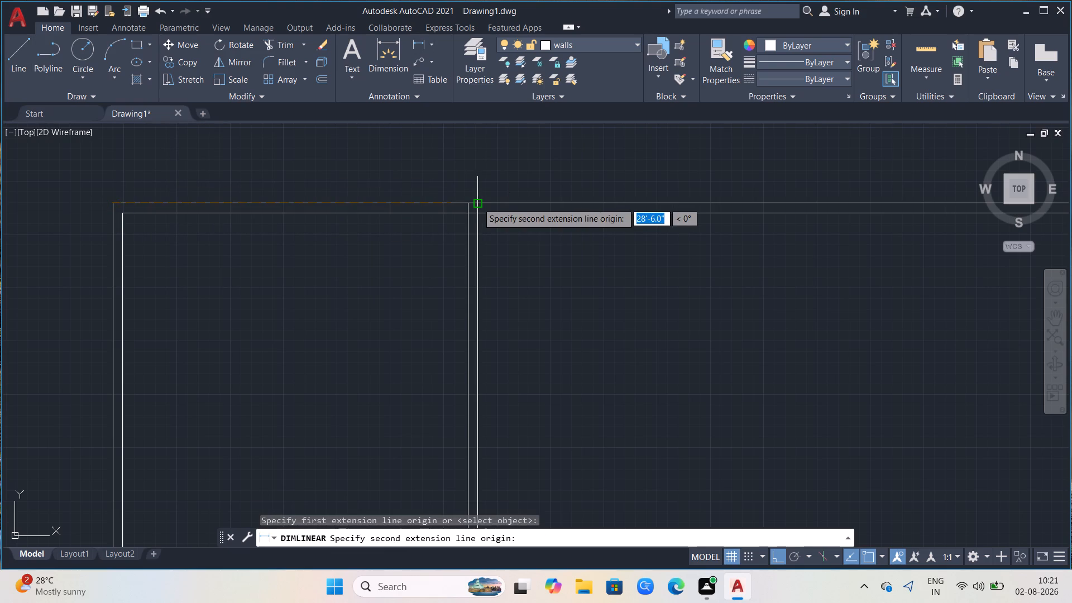
pyautogui.click(477, 203)
pyautogui.scroll(3, 484, 189)
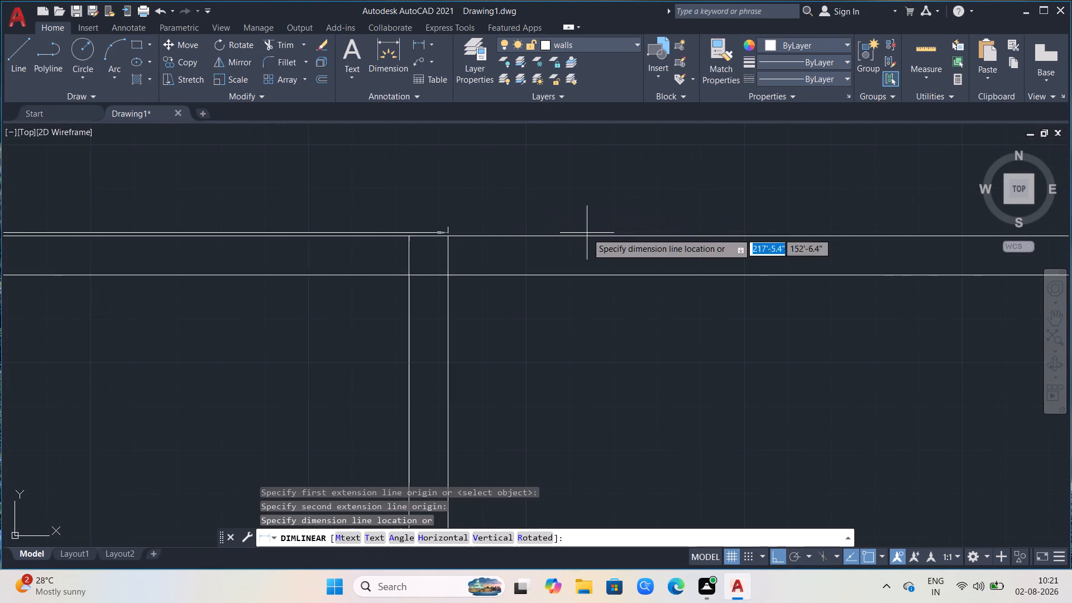
pyautogui.scroll(-3, 611, 233)
pyautogui.scroll(3, 516, 226)
pyautogui.scroll(-3, 559, 239)
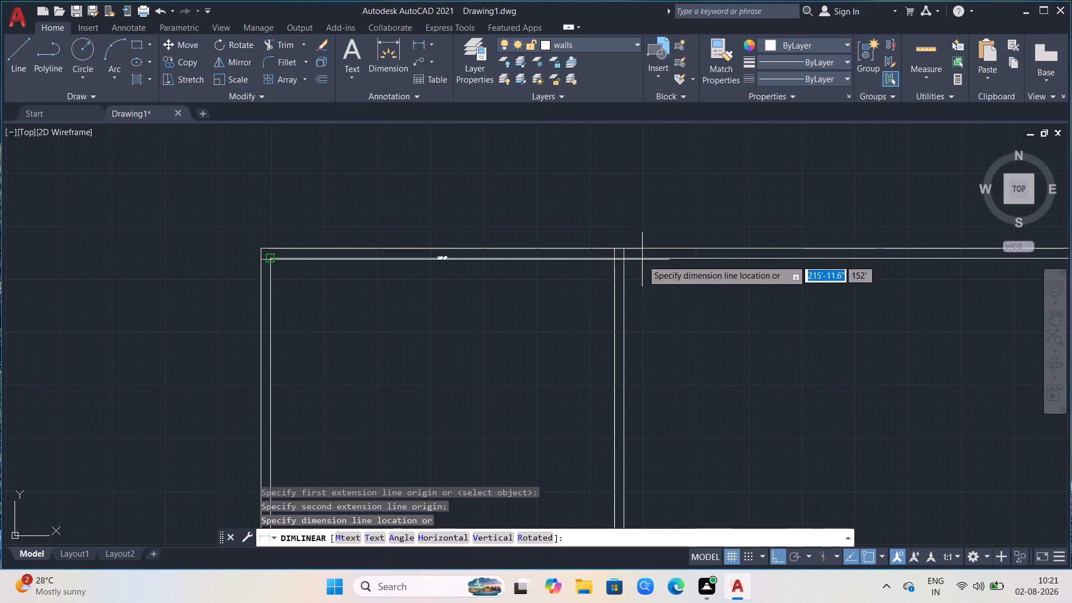
pyautogui.scroll(-2, 644, 260)
pyautogui.scroll(1, 499, 232)
pyautogui.scroll(2, 646, 251)
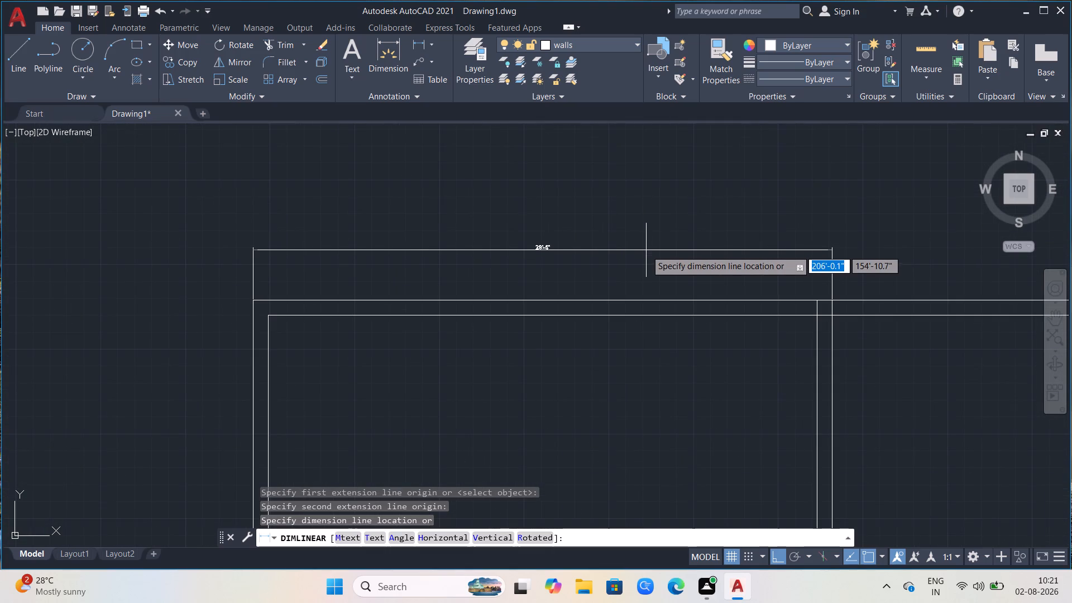
pyautogui.scroll(2, 645, 249)
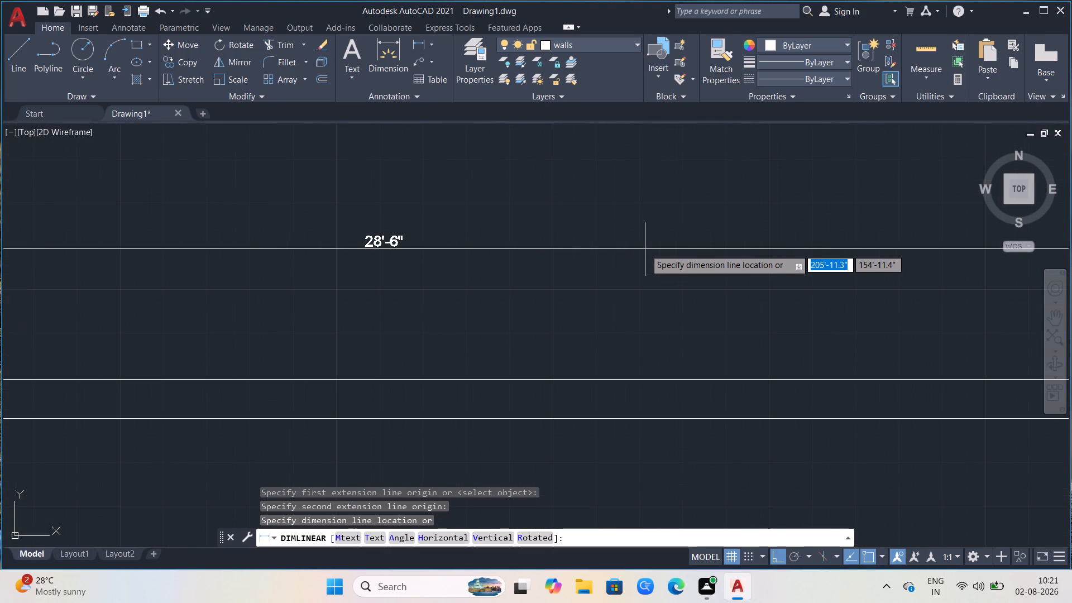
pyautogui.scroll(-2, 645, 254)
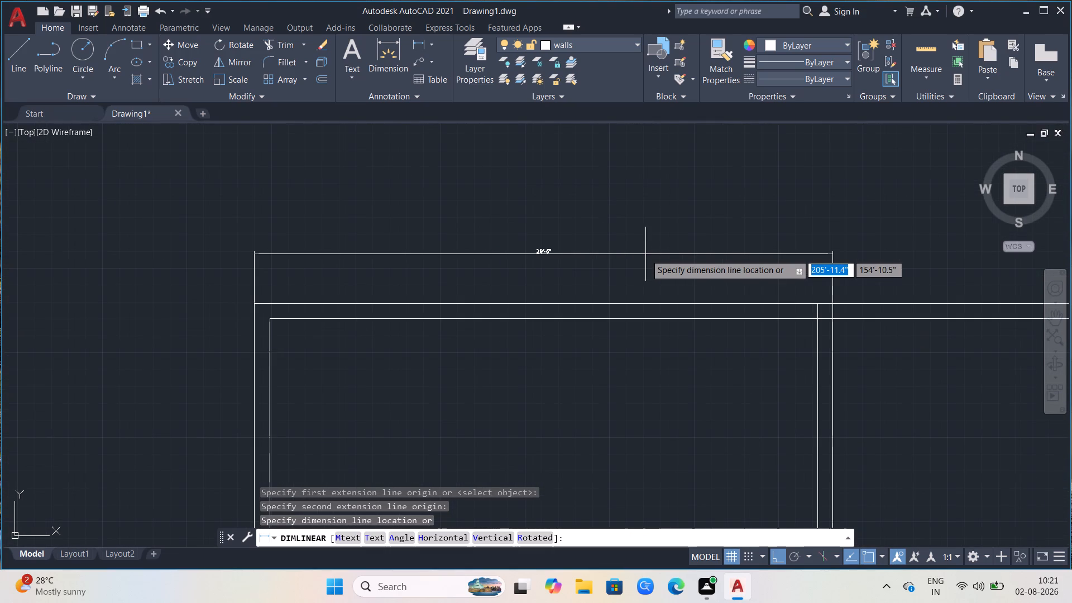
pyautogui.press('Escape')
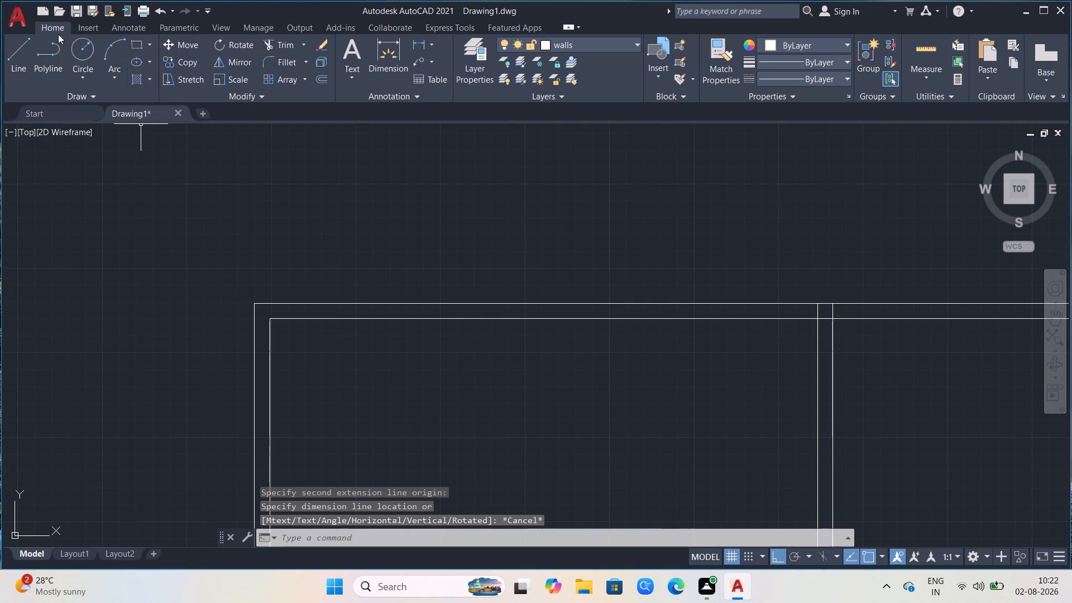
# Delete both lines of the second vertical wall.
pyautogui.scroll(-1, 410, 111)
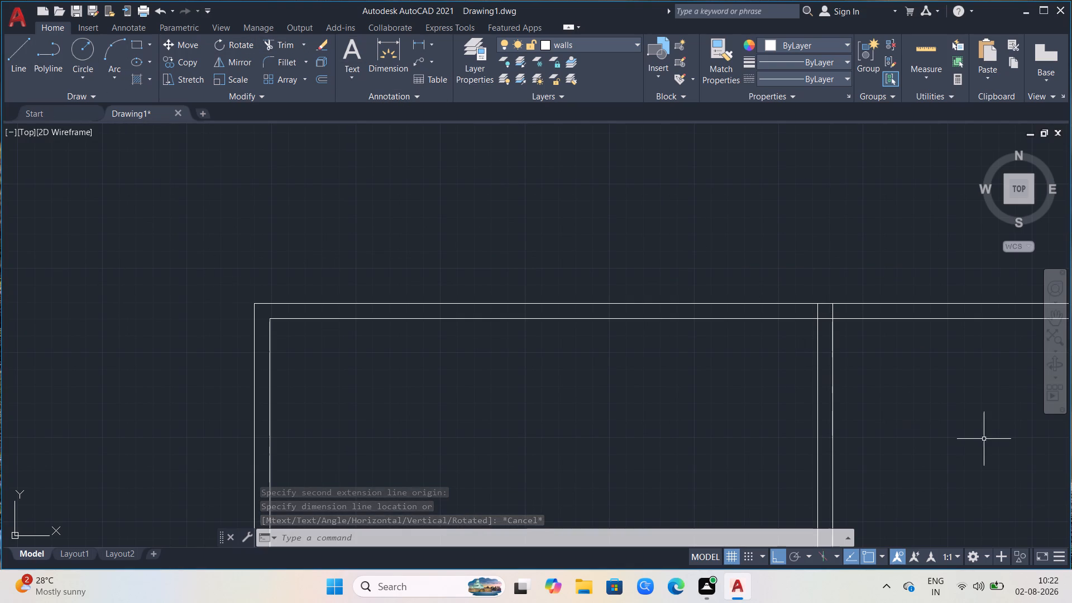
pyautogui.moveTo(916, 387); pyautogui.dragTo(888, 397)
pyautogui.click(661, 424)
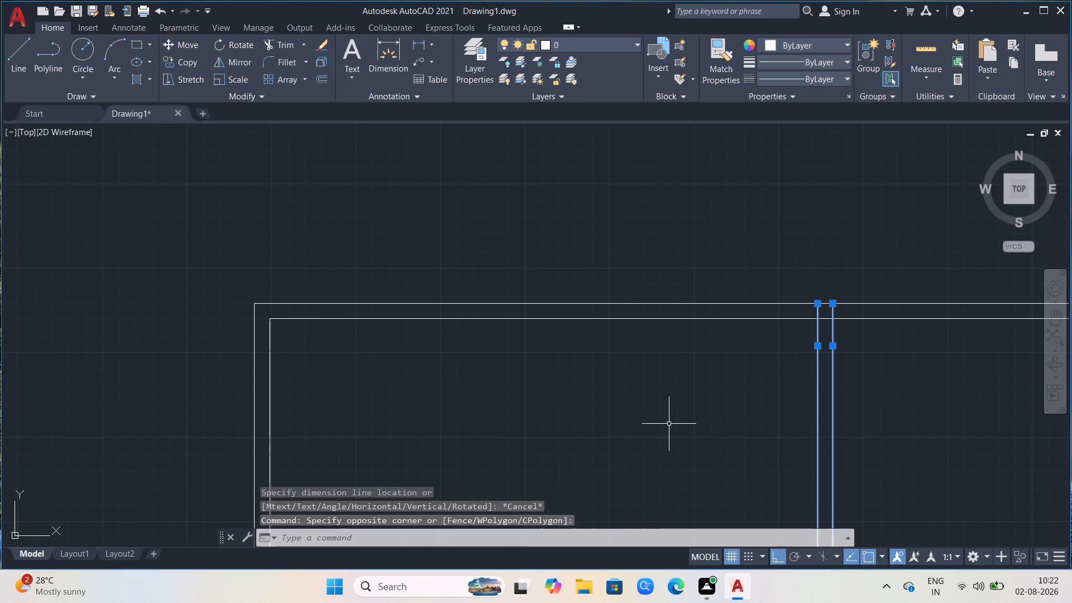
pyautogui.press('Delete')
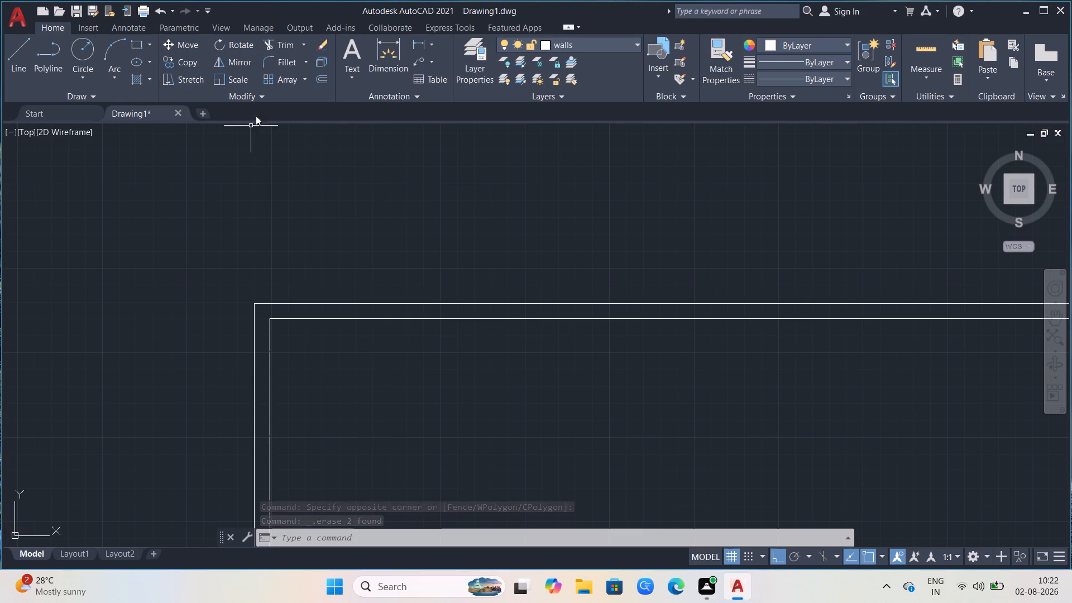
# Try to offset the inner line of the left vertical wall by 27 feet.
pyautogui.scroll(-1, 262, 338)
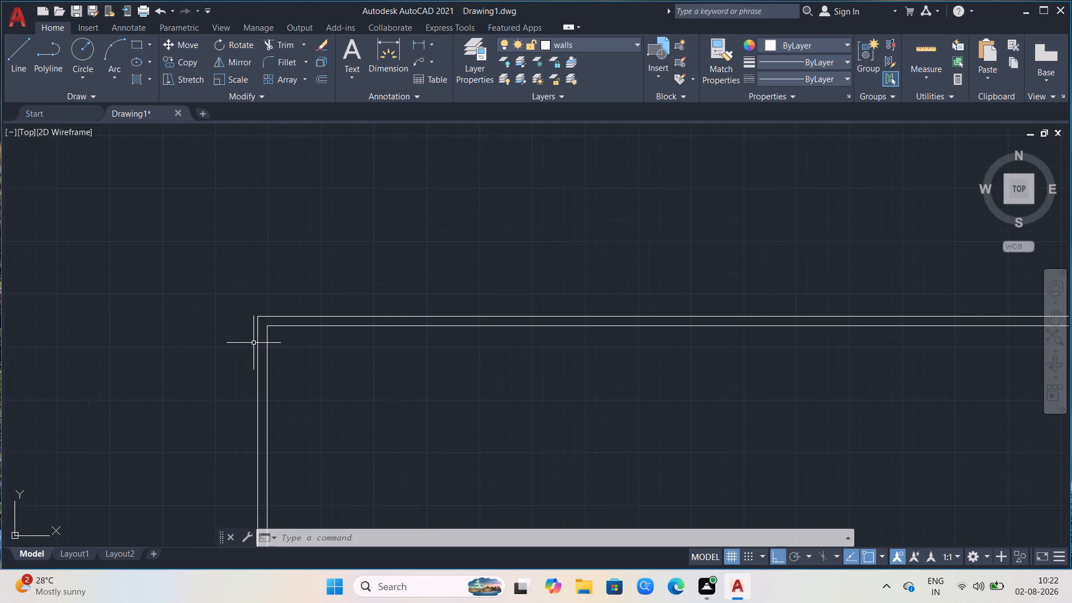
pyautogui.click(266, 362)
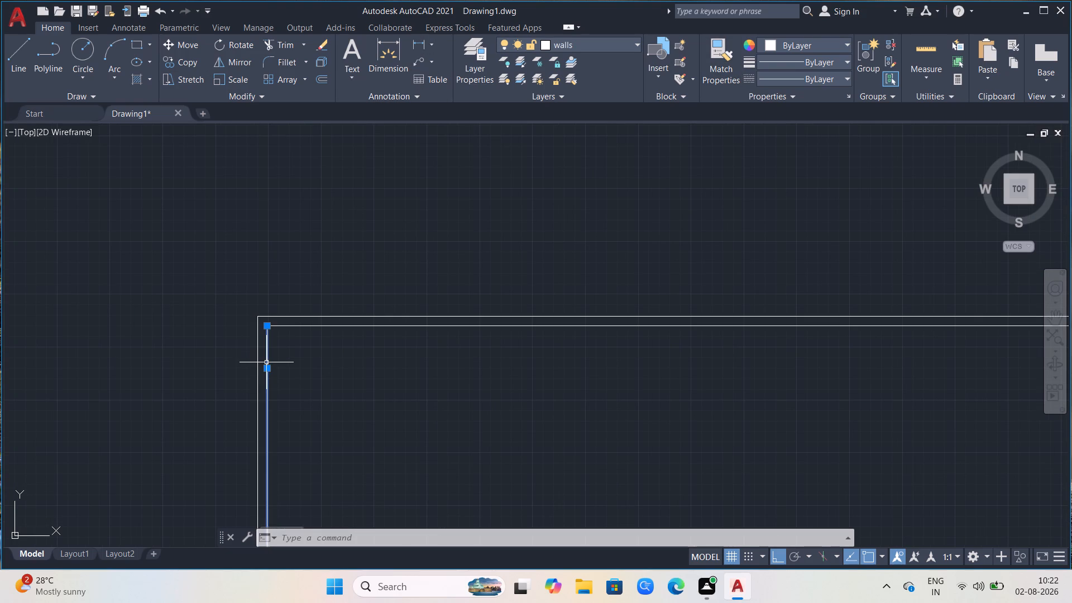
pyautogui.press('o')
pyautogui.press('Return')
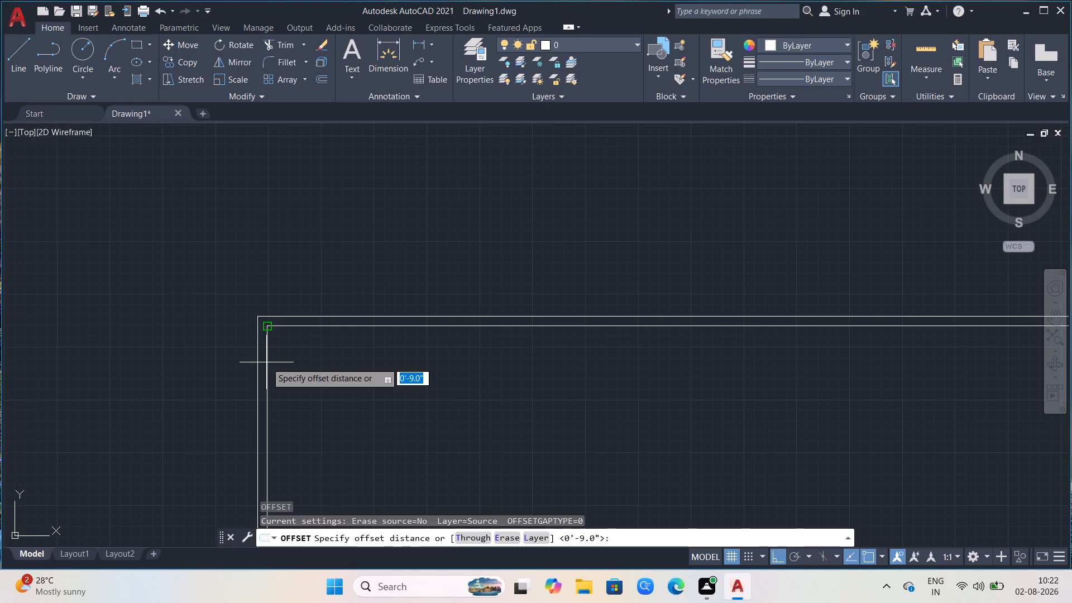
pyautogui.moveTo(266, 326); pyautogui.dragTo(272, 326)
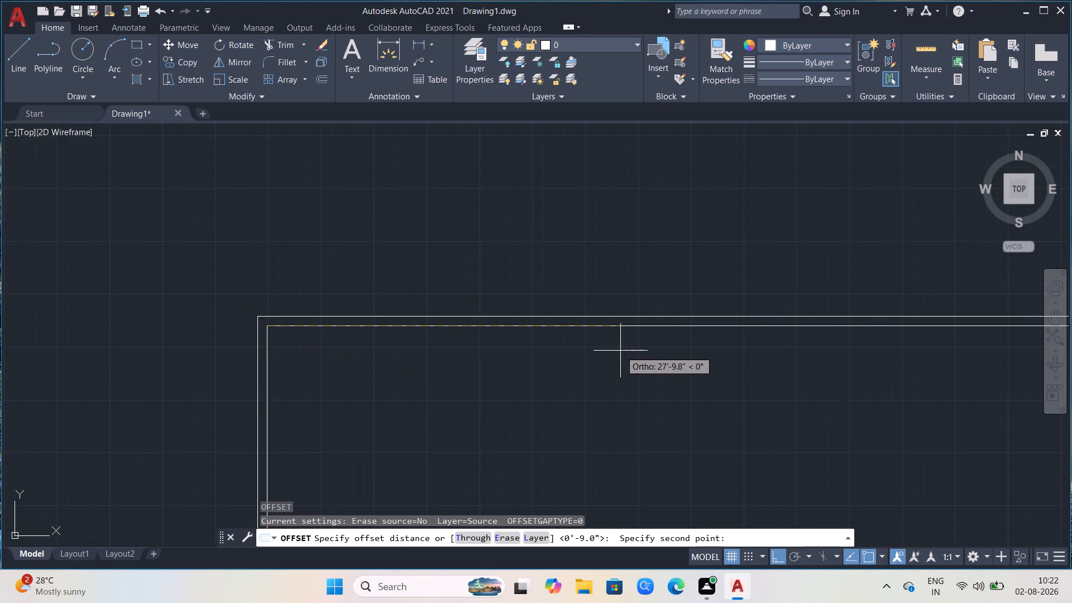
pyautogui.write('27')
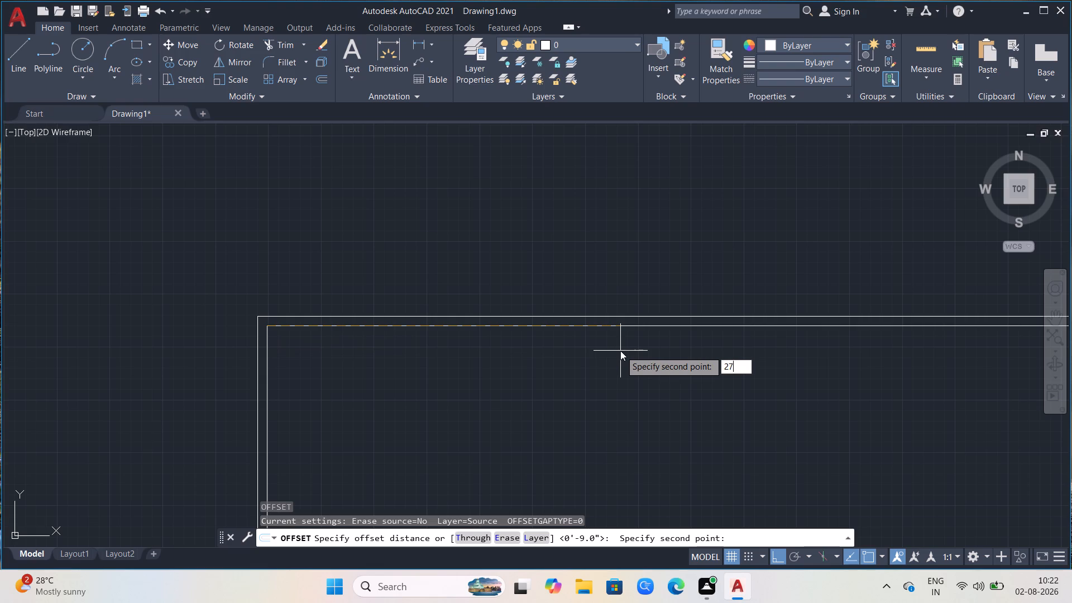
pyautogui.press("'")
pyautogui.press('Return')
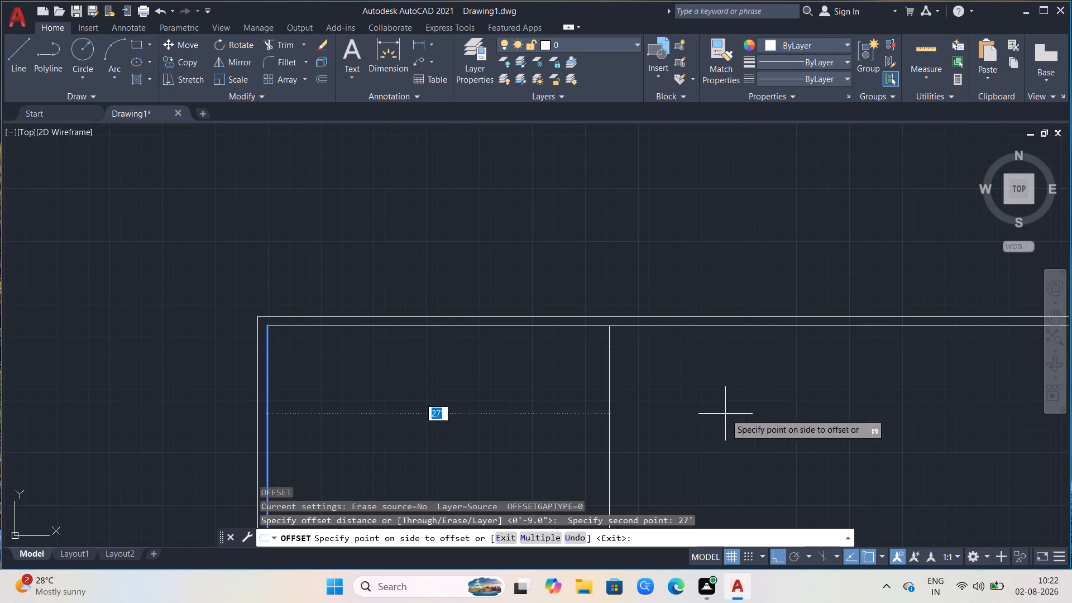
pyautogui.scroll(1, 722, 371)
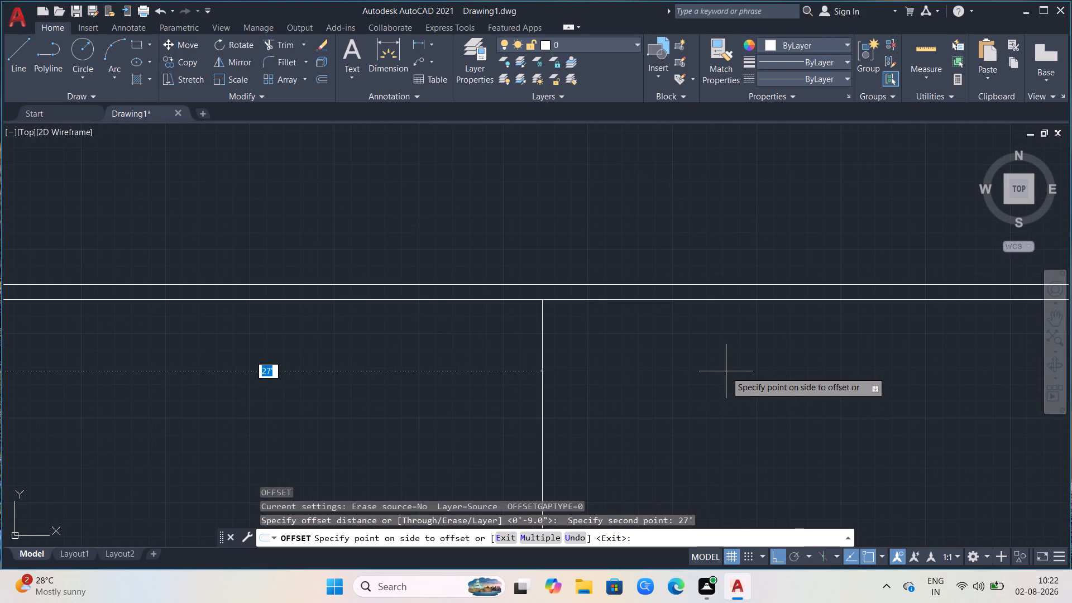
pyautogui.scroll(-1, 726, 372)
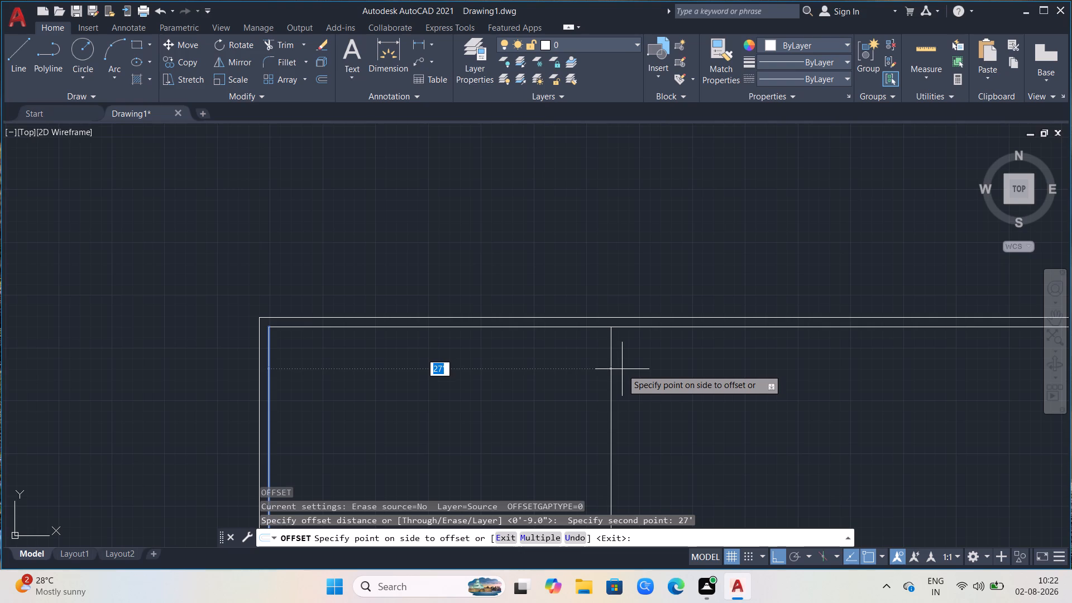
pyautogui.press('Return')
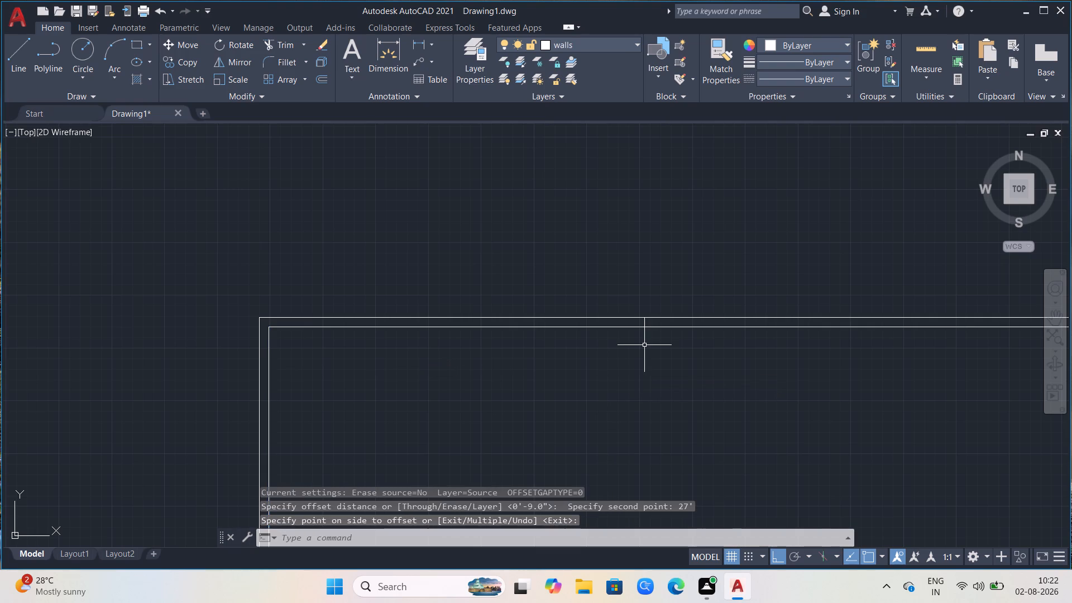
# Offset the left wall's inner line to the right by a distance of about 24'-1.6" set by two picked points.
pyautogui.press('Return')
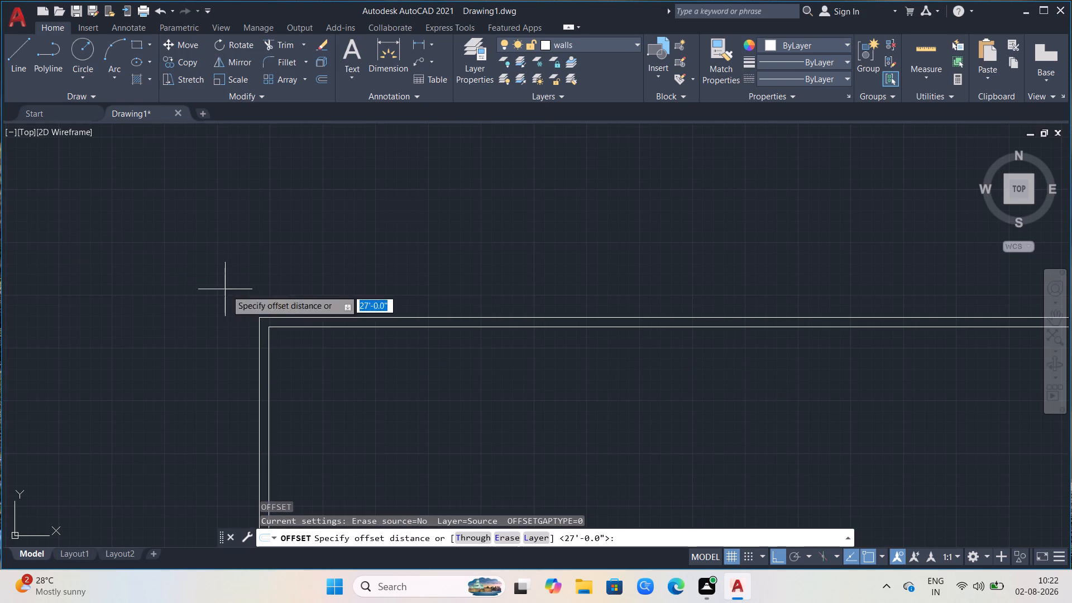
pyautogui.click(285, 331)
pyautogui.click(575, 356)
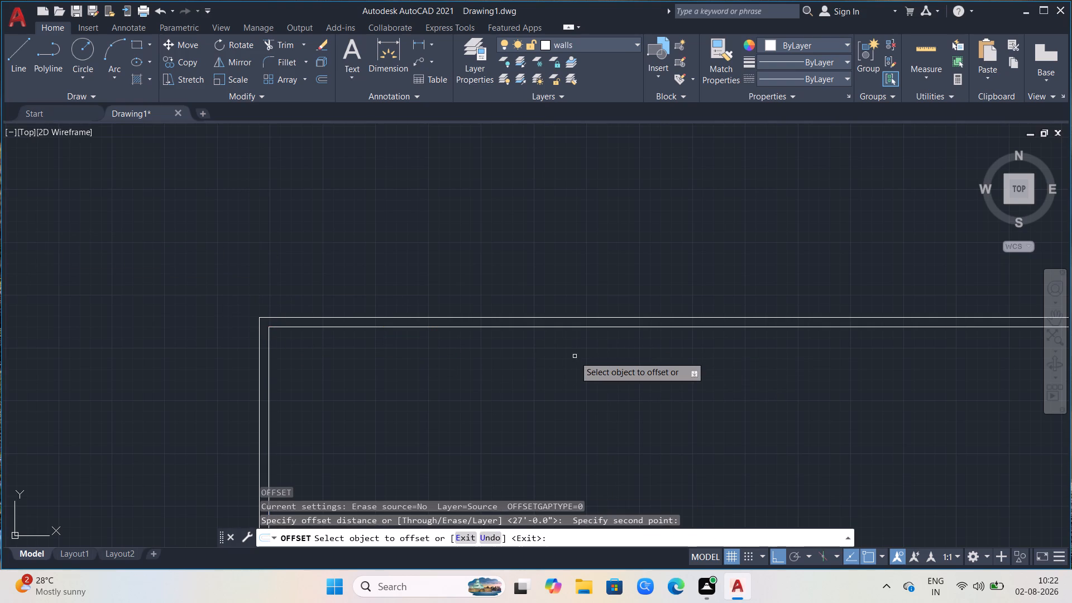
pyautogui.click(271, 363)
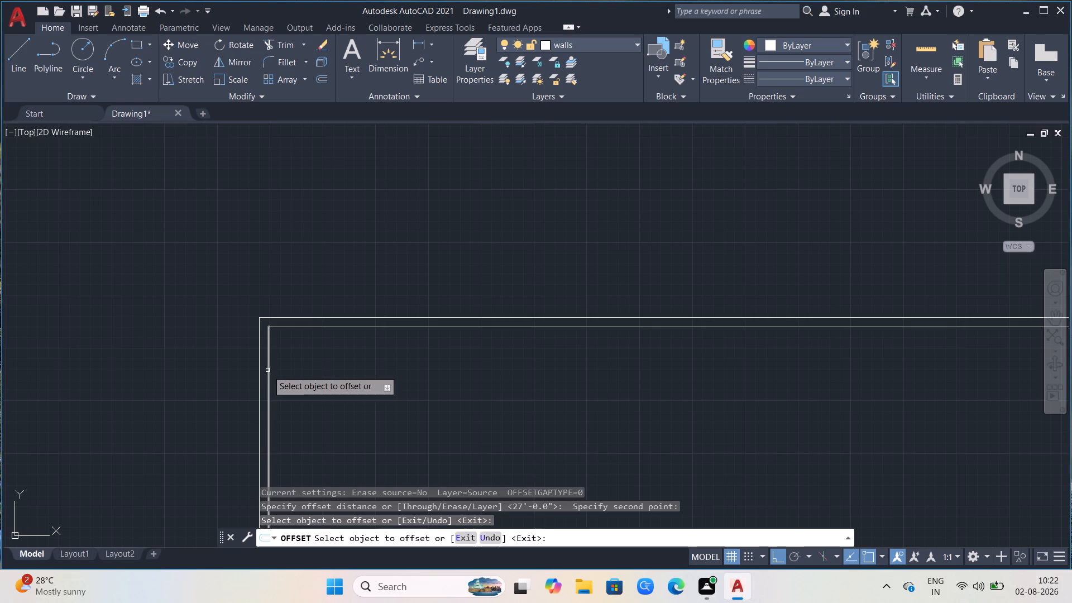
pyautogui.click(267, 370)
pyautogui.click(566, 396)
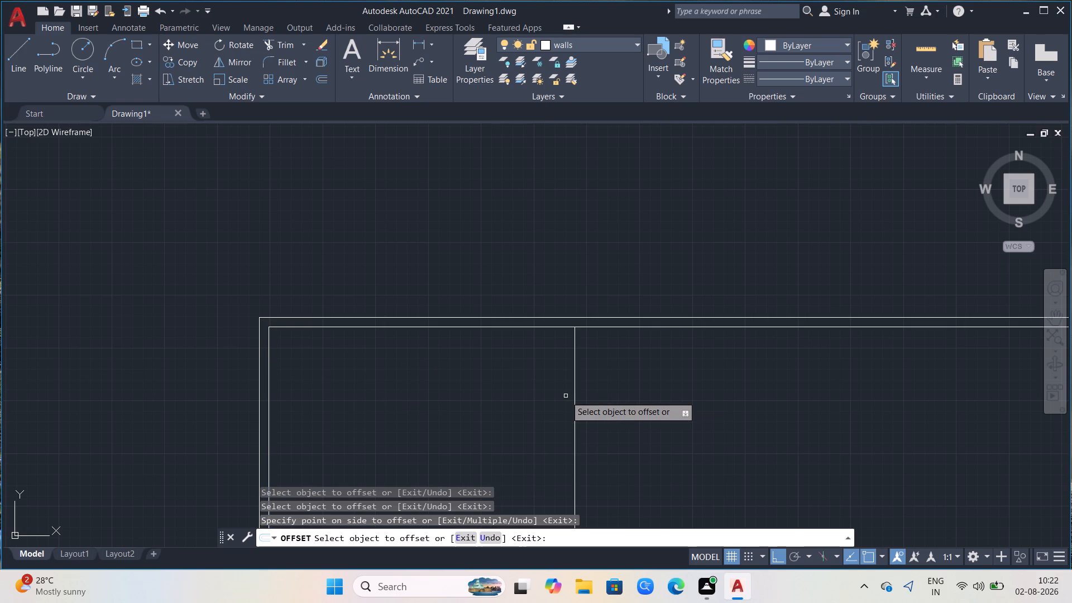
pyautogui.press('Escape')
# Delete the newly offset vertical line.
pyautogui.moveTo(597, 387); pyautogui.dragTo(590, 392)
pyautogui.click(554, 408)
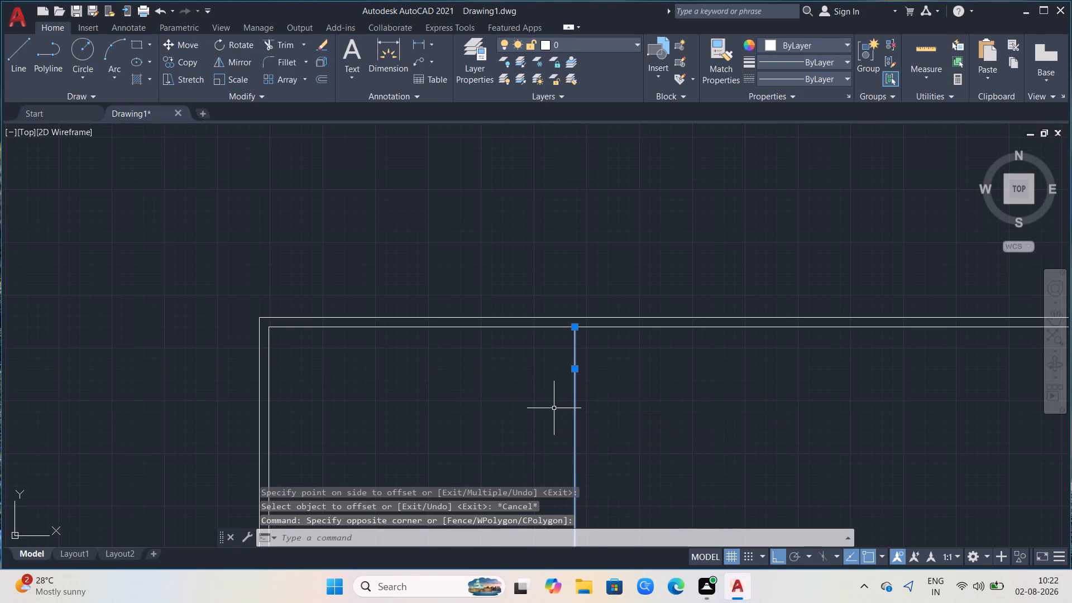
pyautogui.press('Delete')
# Offset the inner line of the left vertical wall 27 feet to the right.
pyautogui.press('o')
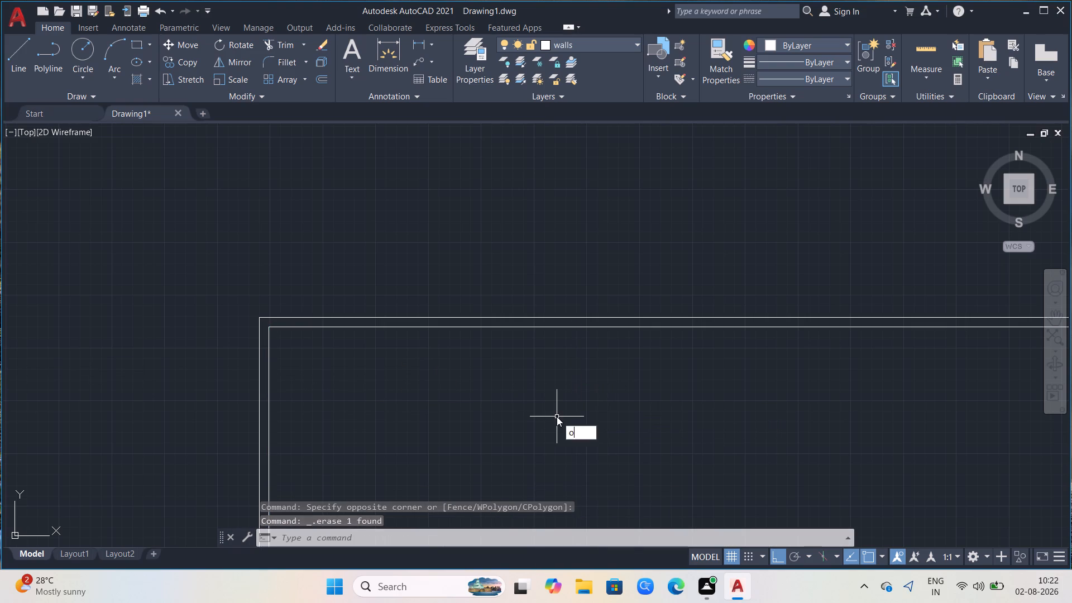
pyautogui.press('Return')
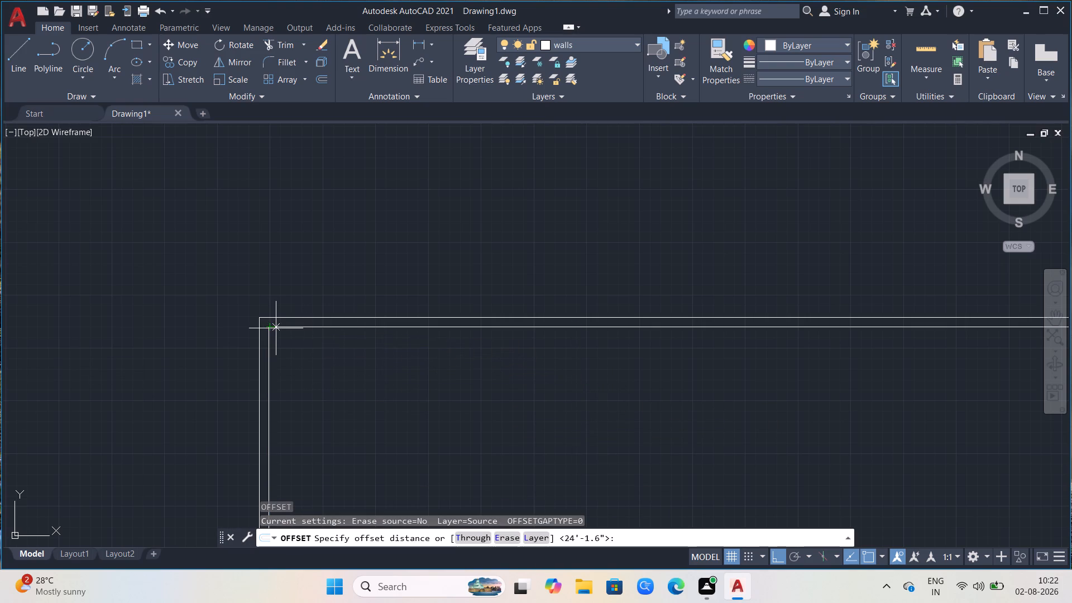
pyautogui.moveTo(276, 328); pyautogui.dragTo(283, 331)
pyautogui.write("27'")
pyautogui.press('Return')
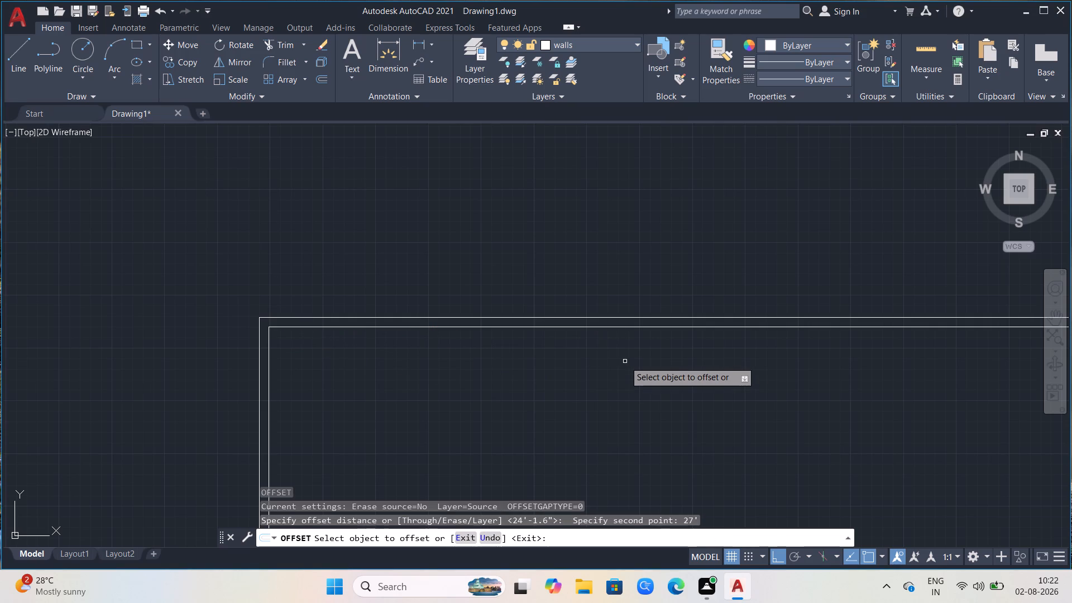
pyautogui.click(268, 340)
pyautogui.click(497, 396)
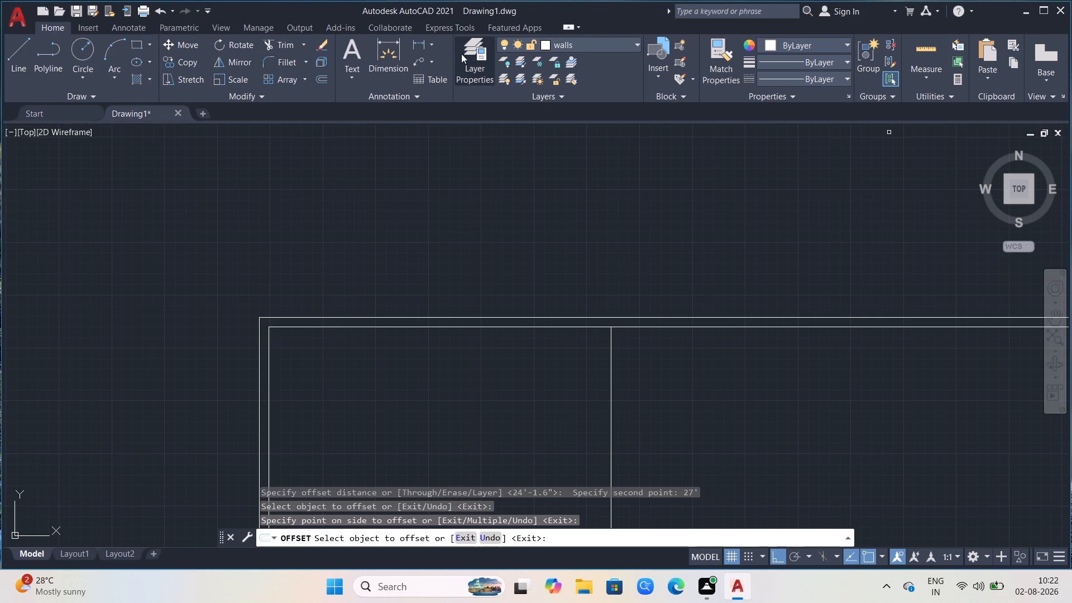
# Delete the vertical line offset 27 feet from the left wall's inner line.
pyautogui.click(414, 47)
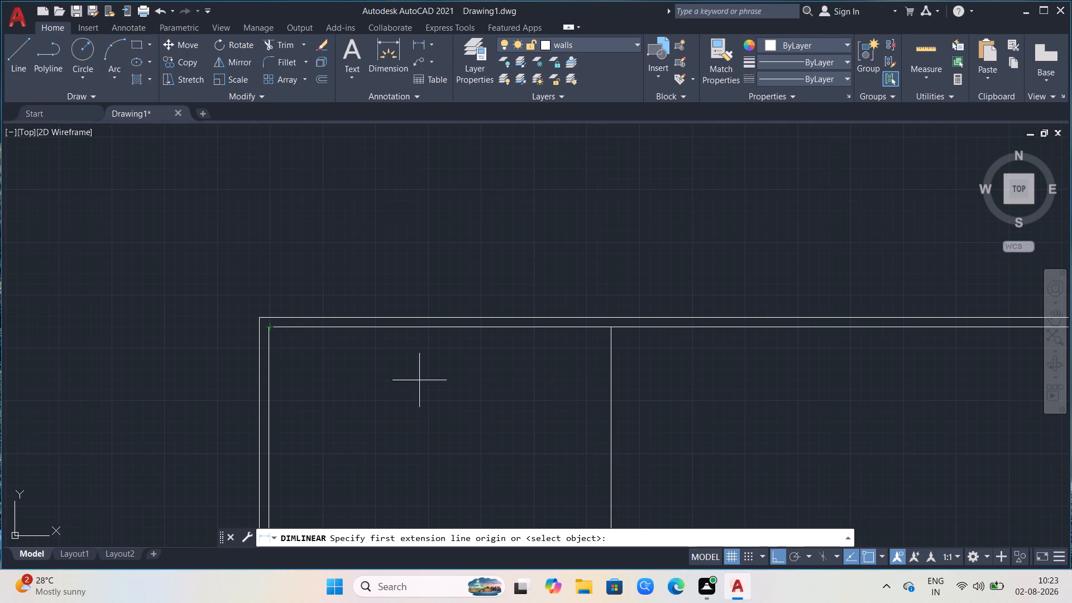
pyautogui.press('Escape')
pyautogui.click(650, 388)
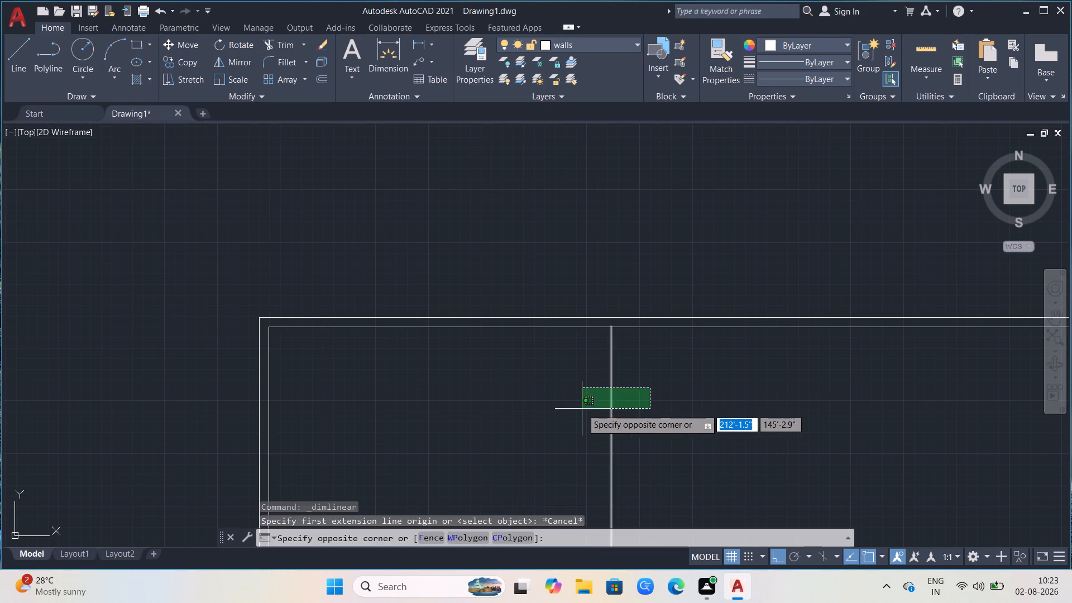
pyautogui.click(582, 409)
pyautogui.press('Delete')
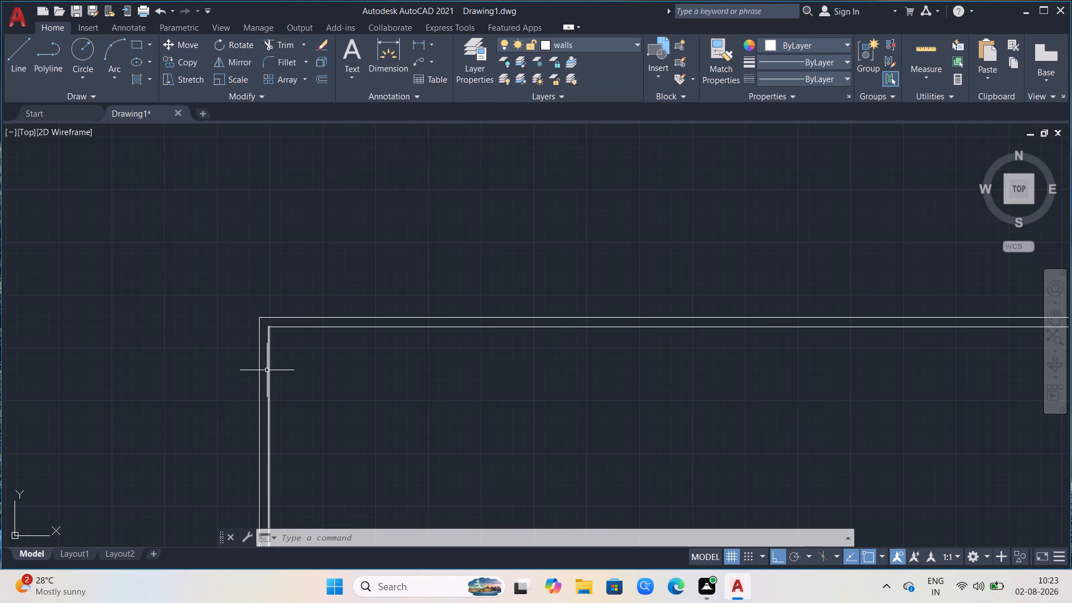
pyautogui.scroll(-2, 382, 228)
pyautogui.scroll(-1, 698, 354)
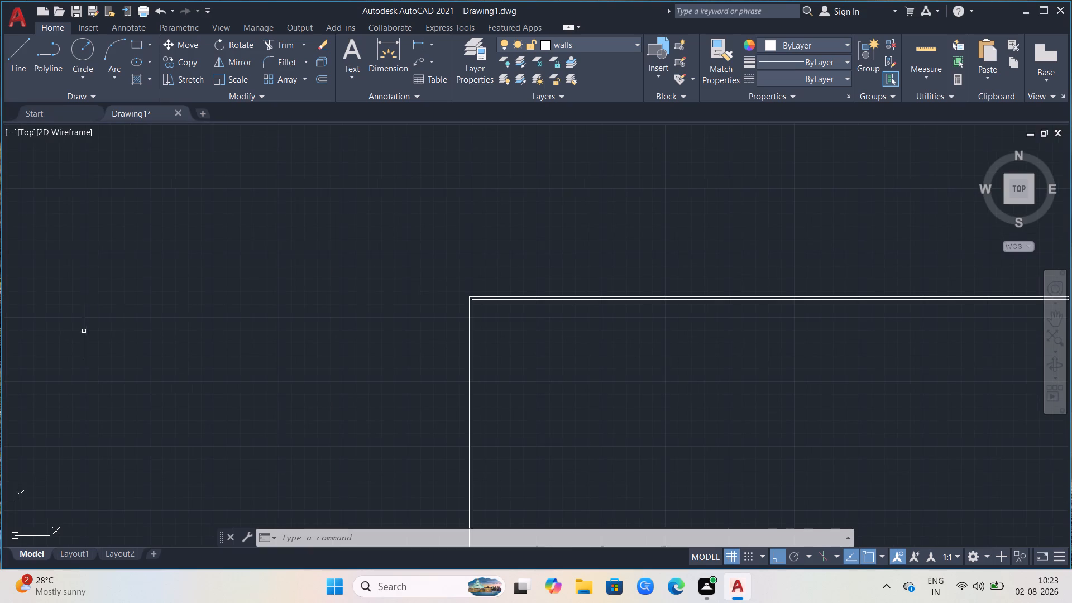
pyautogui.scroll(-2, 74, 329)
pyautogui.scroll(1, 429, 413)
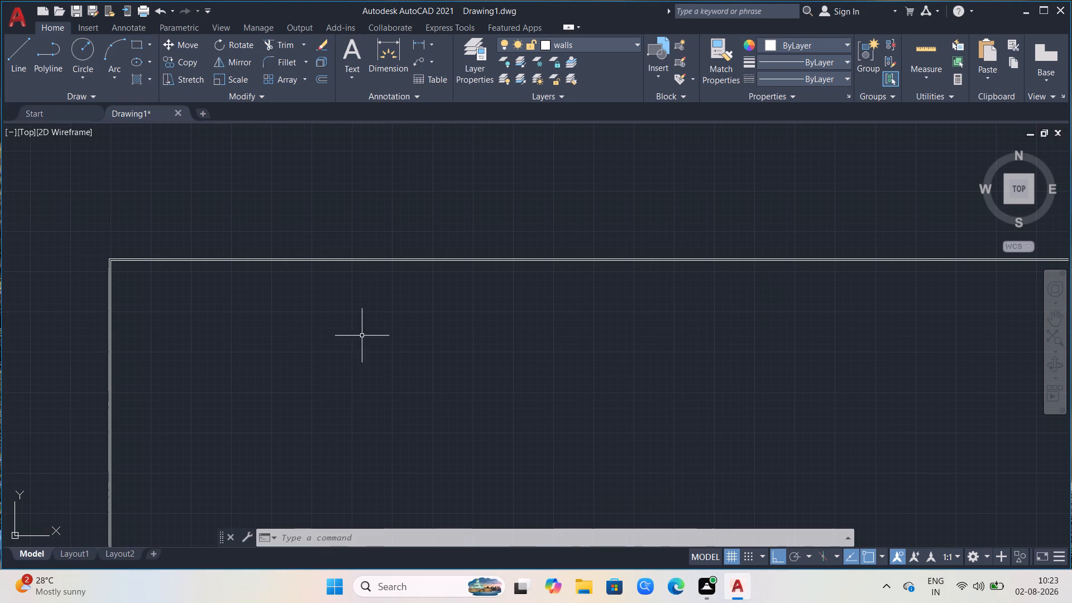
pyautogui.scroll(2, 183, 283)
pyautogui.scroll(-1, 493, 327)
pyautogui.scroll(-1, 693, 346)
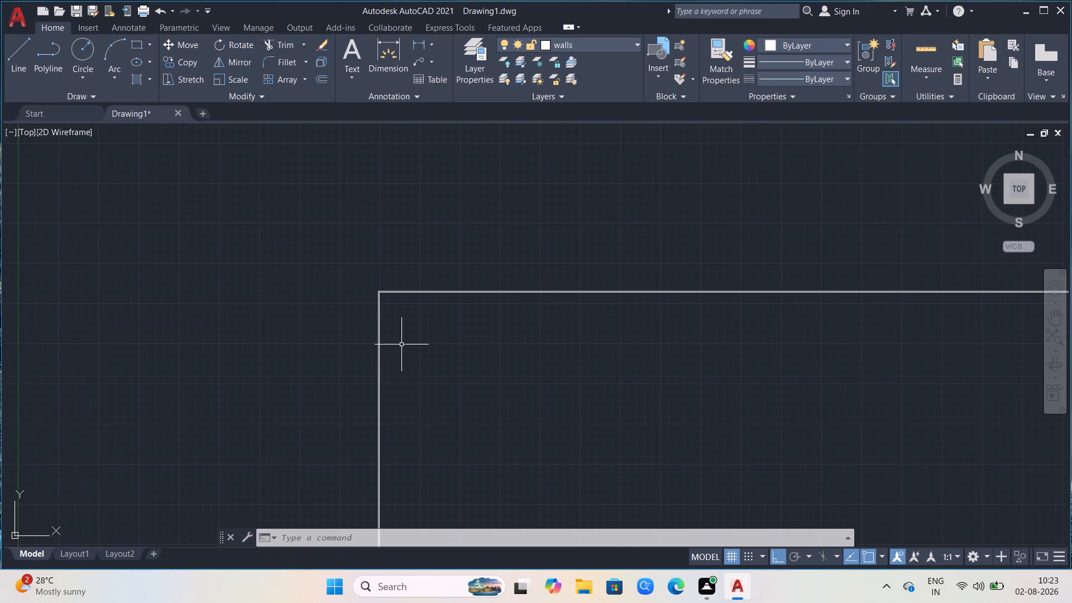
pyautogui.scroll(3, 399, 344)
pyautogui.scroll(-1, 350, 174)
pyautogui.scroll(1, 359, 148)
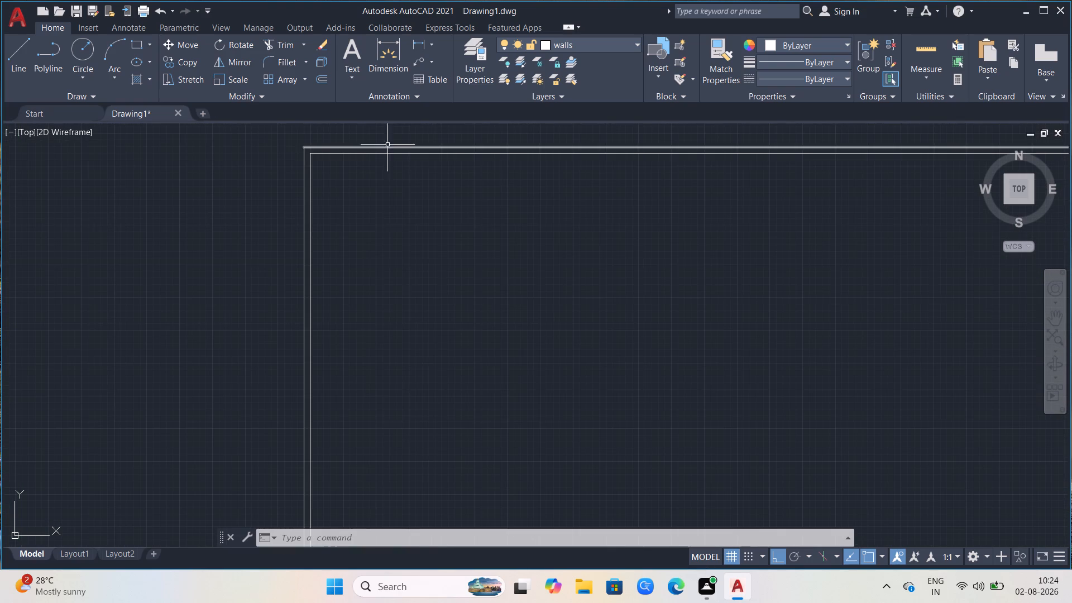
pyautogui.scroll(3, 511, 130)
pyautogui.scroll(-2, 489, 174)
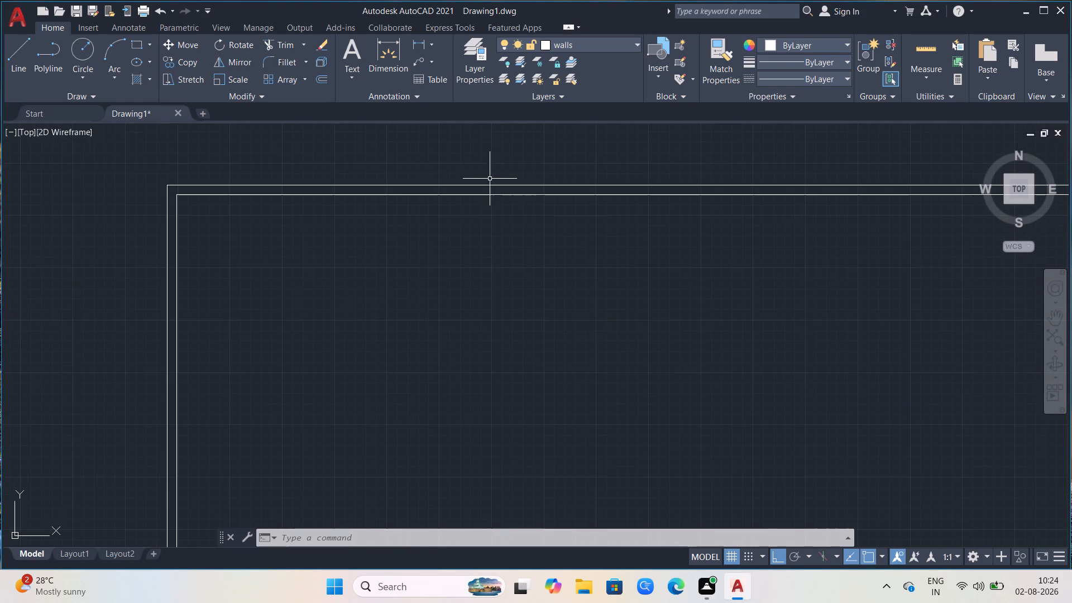
# Offset the inner line of the left vertical wall 7 feet to the right.
pyautogui.click(178, 264)
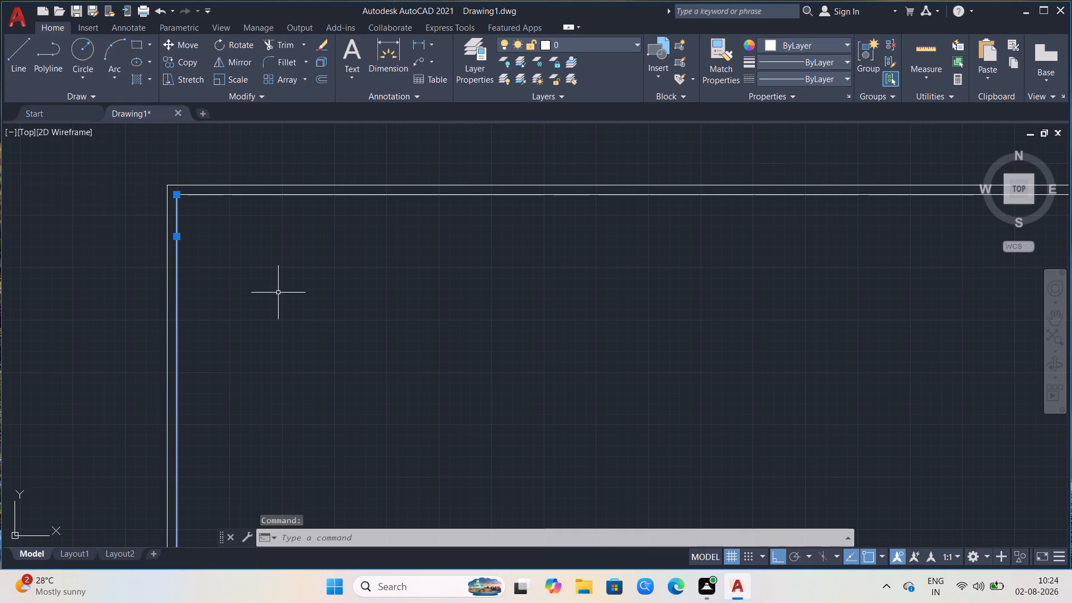
pyautogui.press('Escape')
pyautogui.press('o')
pyautogui.press('Return')
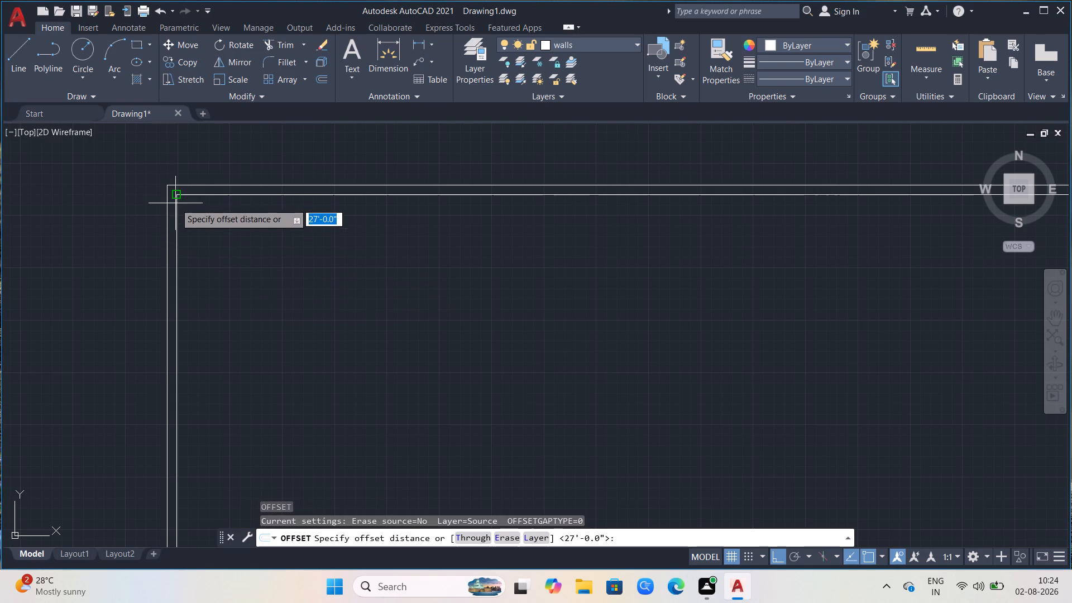
pyautogui.moveTo(176, 200); pyautogui.dragTo(187, 200)
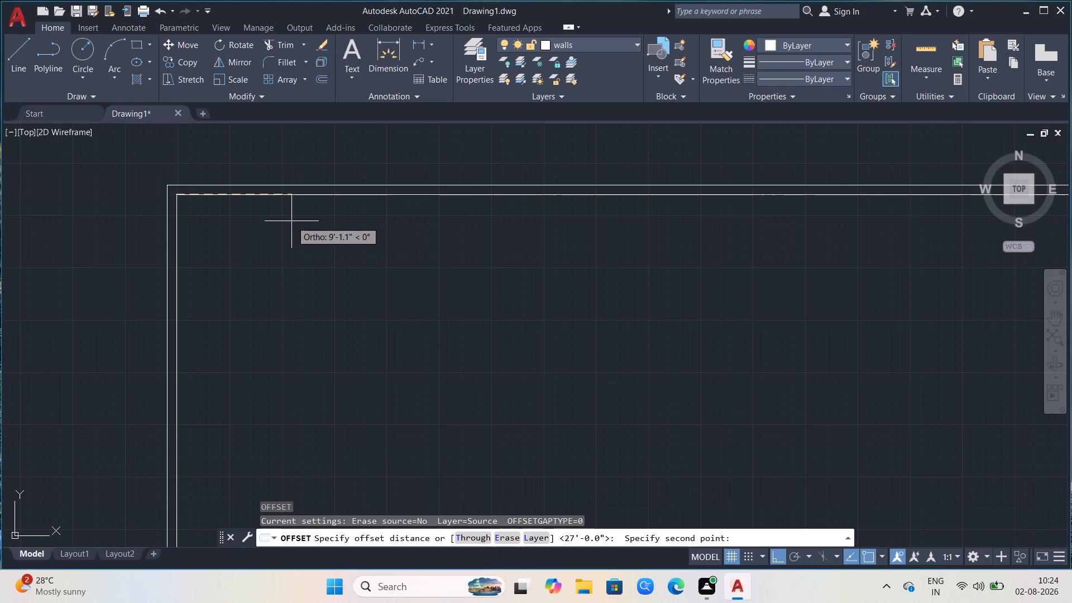
pyautogui.write("7'")
pyautogui.press('Return')
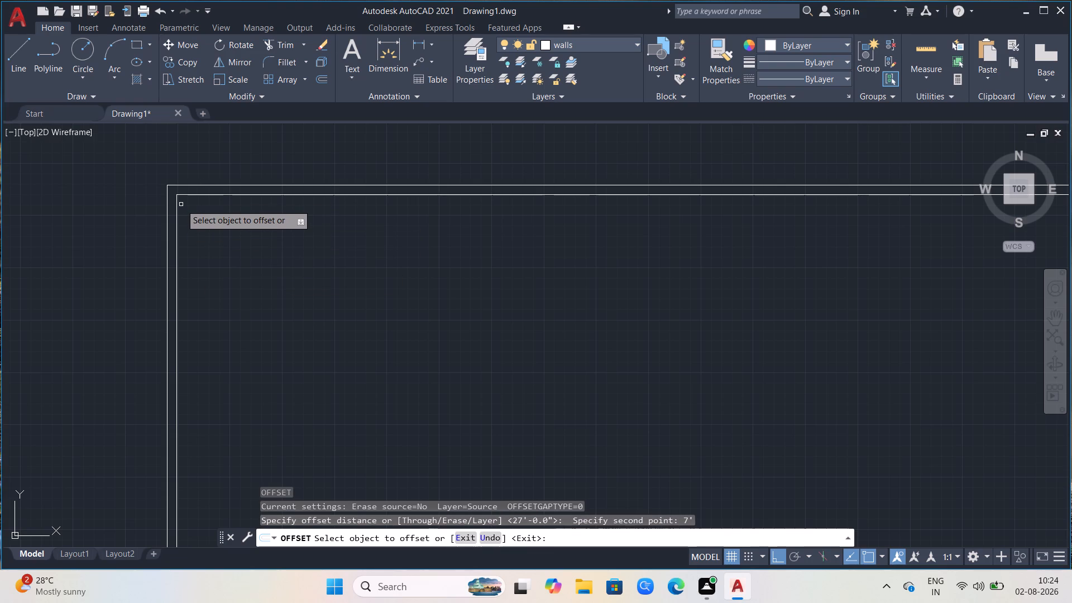
pyautogui.click(175, 207)
pyautogui.click(296, 226)
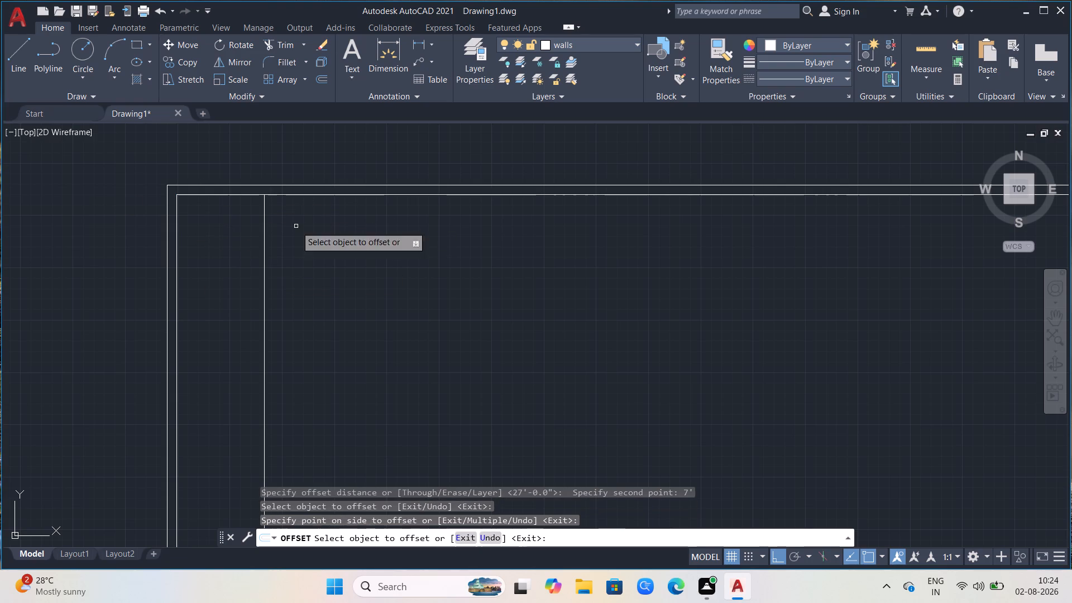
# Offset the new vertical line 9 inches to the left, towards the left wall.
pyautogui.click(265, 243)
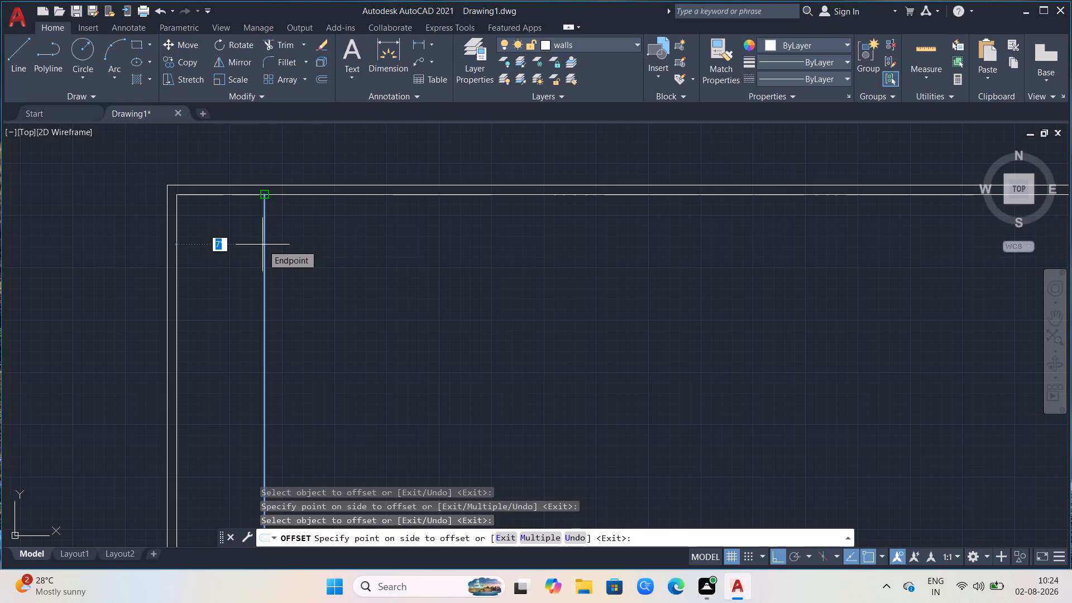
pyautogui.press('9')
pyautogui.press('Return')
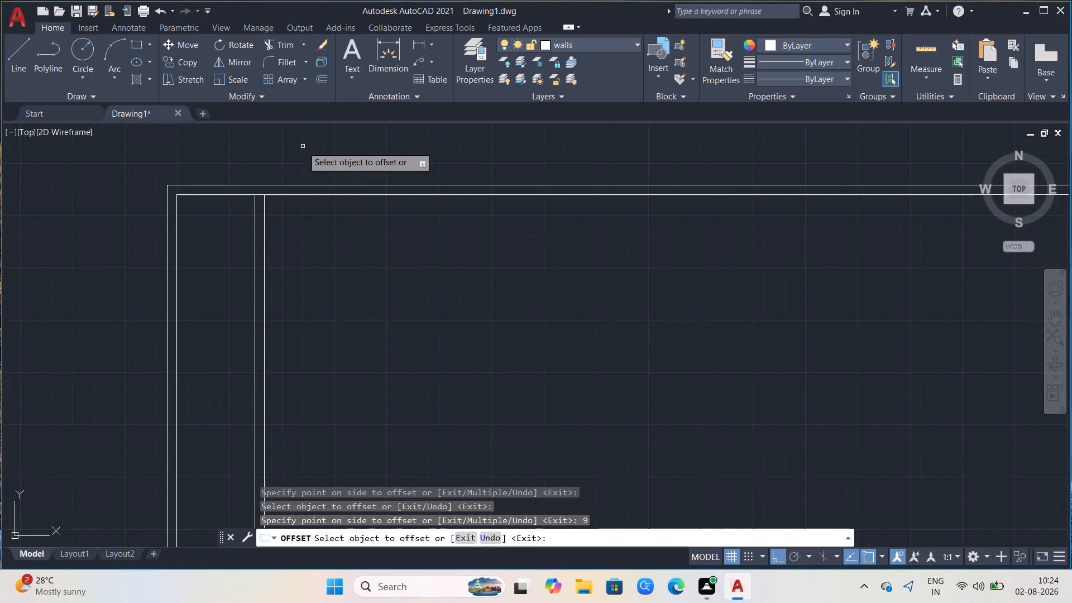
# Measure from the left wall's inner line to the nearer of the two new vertical lines with a linear dimension, without placing it.
pyautogui.click(417, 44)
pyautogui.click(176, 203)
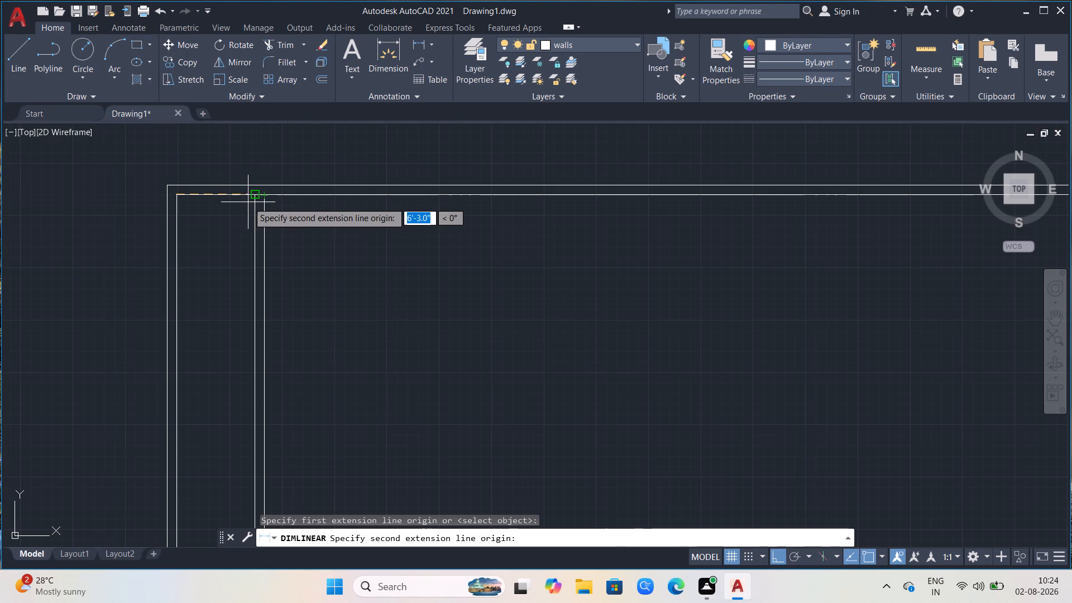
pyautogui.click(252, 199)
pyautogui.scroll(2, 262, 232)
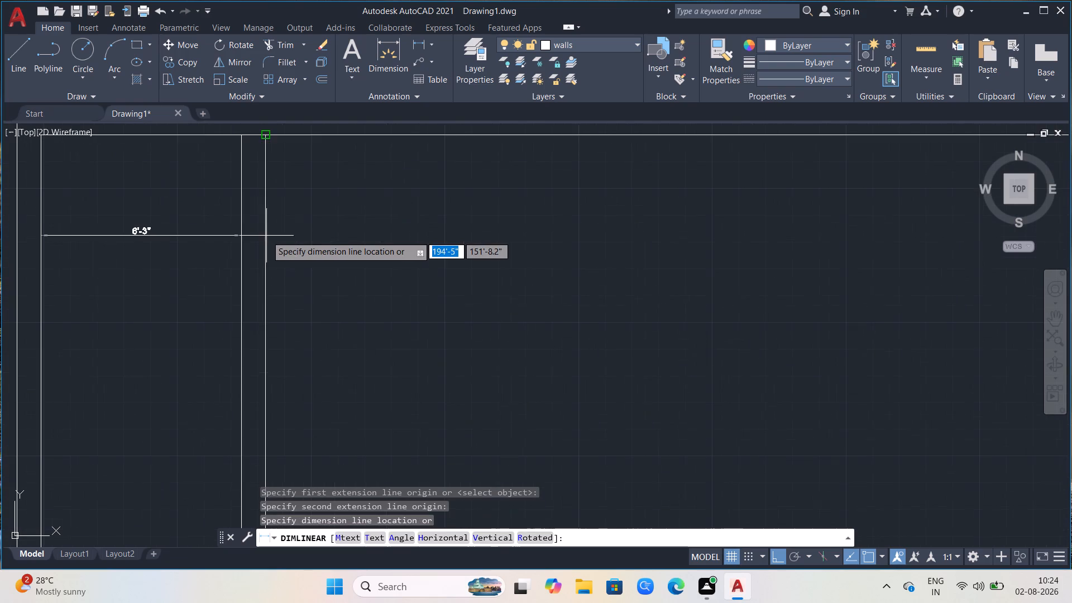
pyautogui.press('Escape')
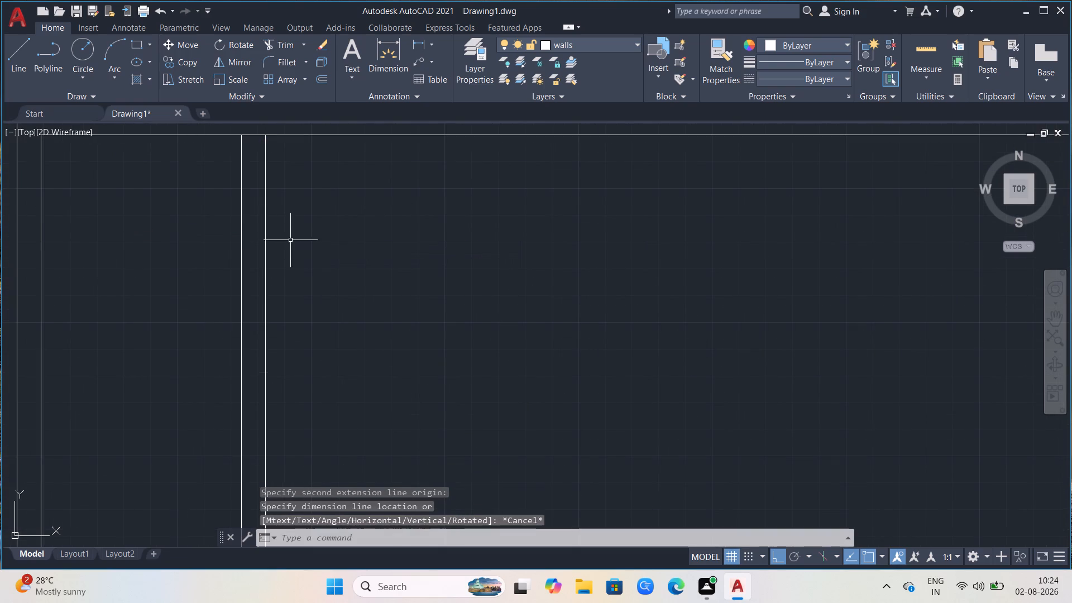
pyautogui.click(296, 238)
pyautogui.moveTo(295, 239); pyautogui.dragTo(227, 241)
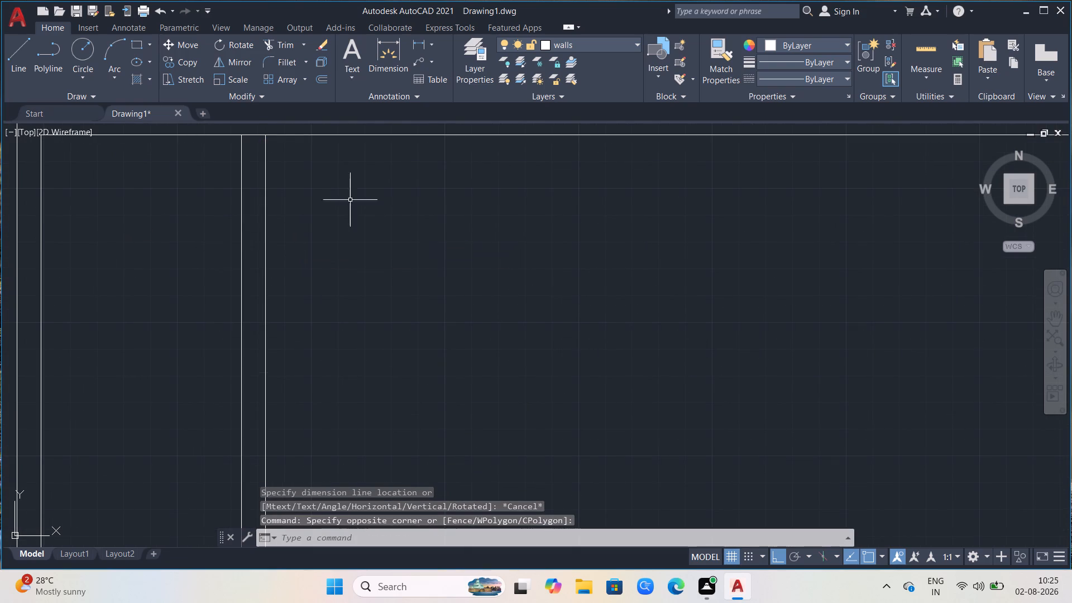
# Measure from the left wall's inner line to the farther of the two new vertical lines with a linear dimension, without placing it.
pyautogui.scroll(-1, 394, 201)
pyautogui.click(418, 42)
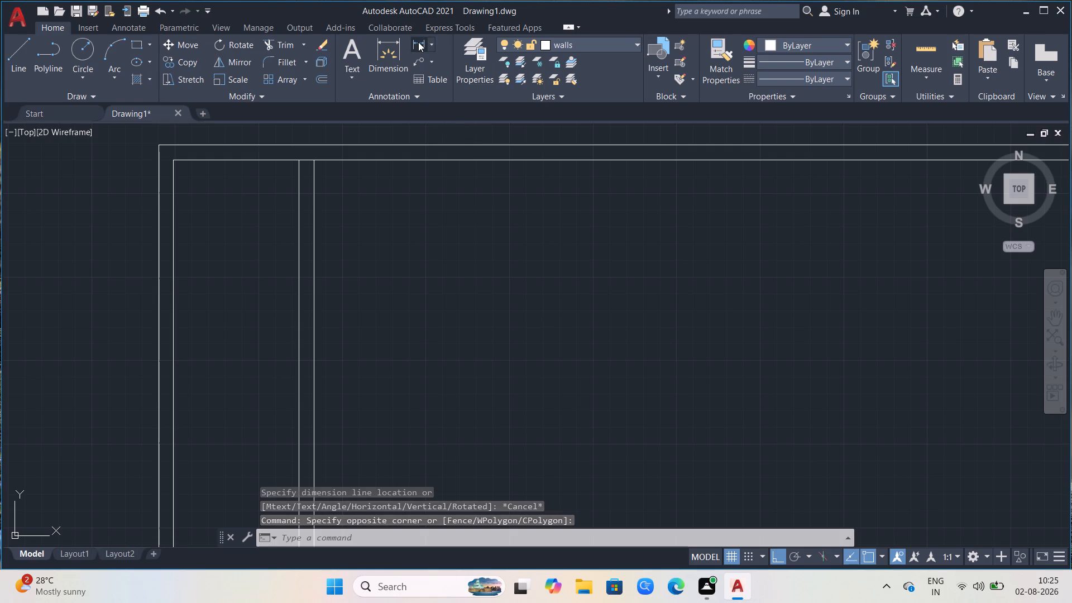
pyautogui.click(175, 159)
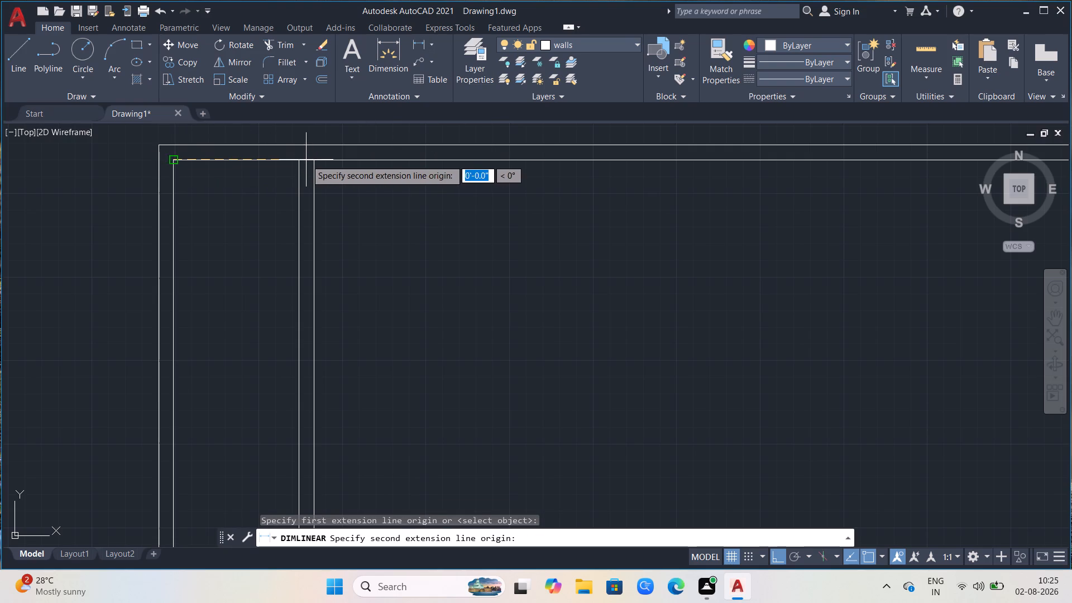
pyautogui.click(315, 162)
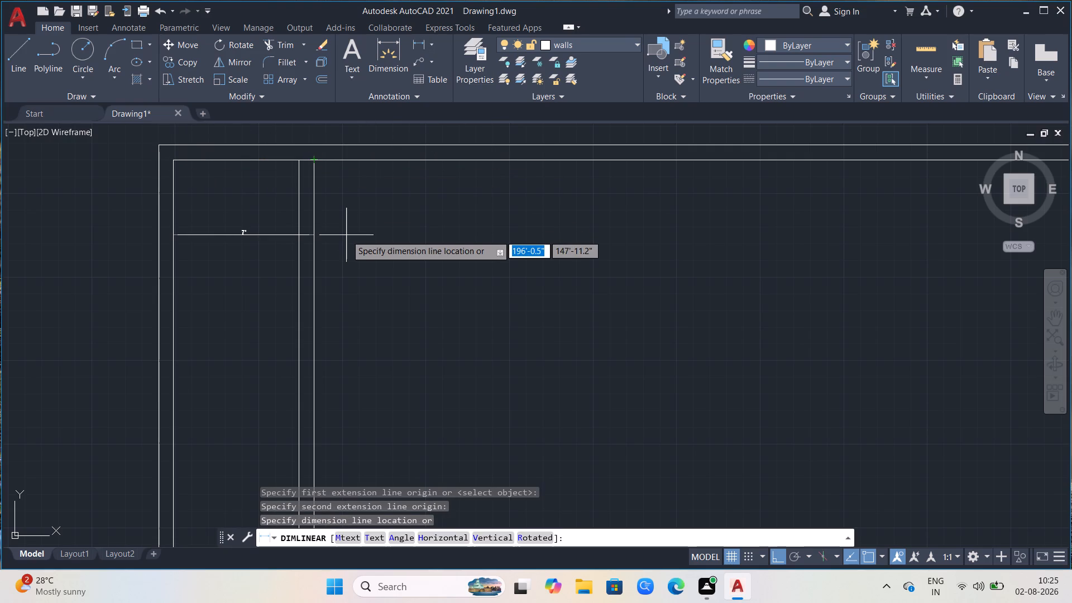
pyautogui.press('Escape')
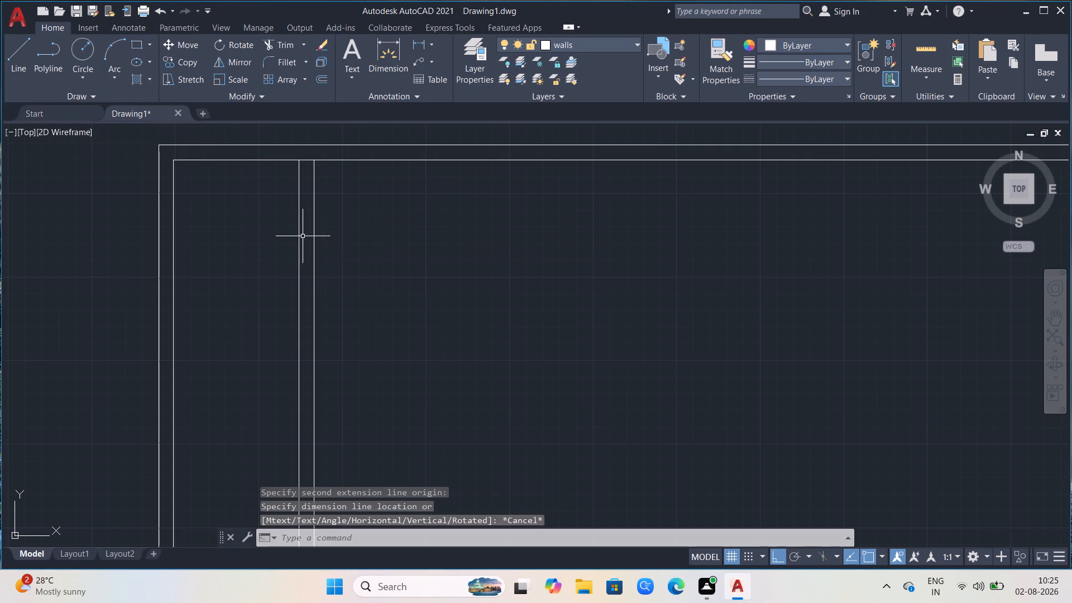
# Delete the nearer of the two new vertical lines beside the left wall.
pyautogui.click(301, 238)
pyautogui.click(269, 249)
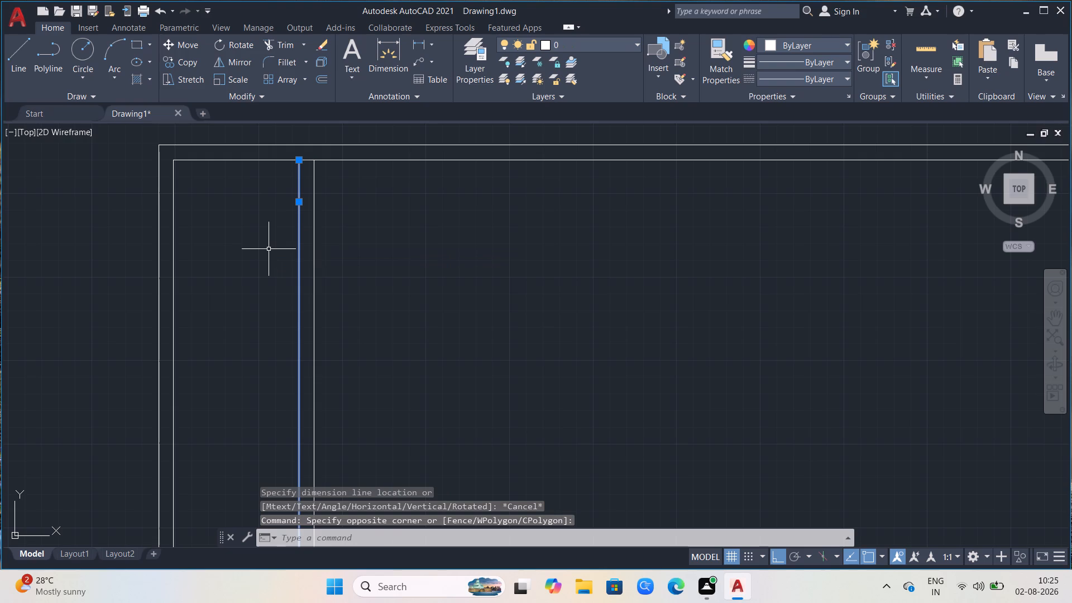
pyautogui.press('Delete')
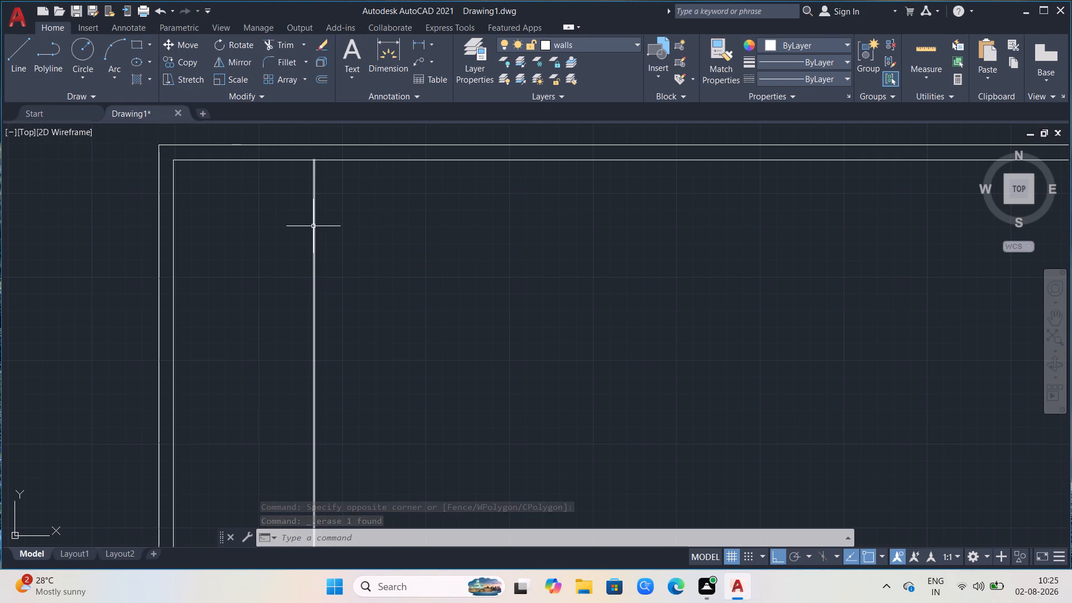
# Offset the remaining interior vertical line 6 inches to the right to form a partition wall.
pyautogui.press('0')
pyautogui.press('Delete')
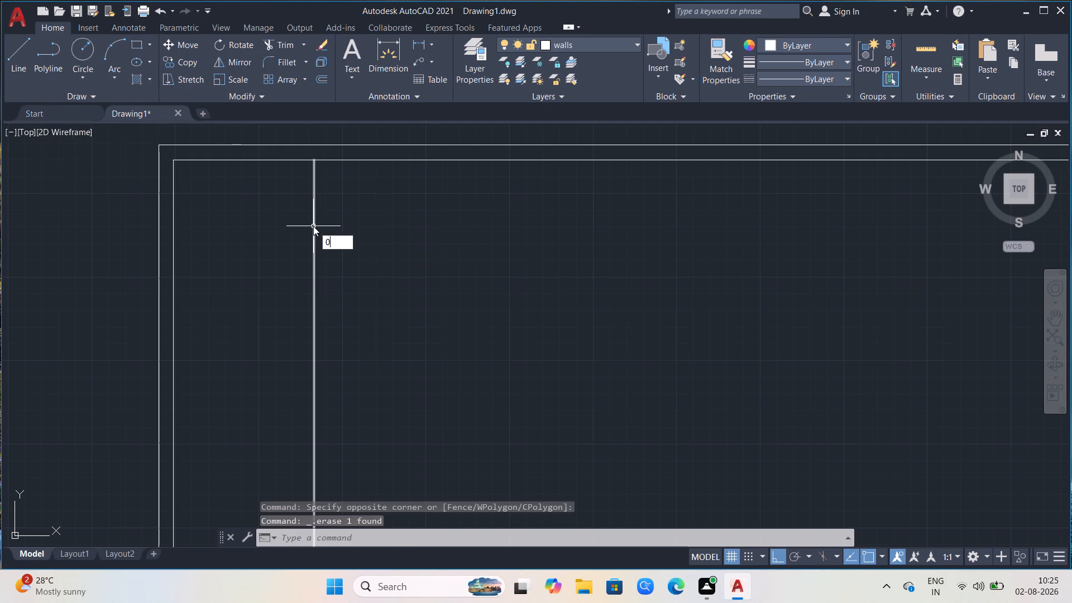
pyautogui.press('BackSpace')
pyautogui.press('o')
pyautogui.press('Return')
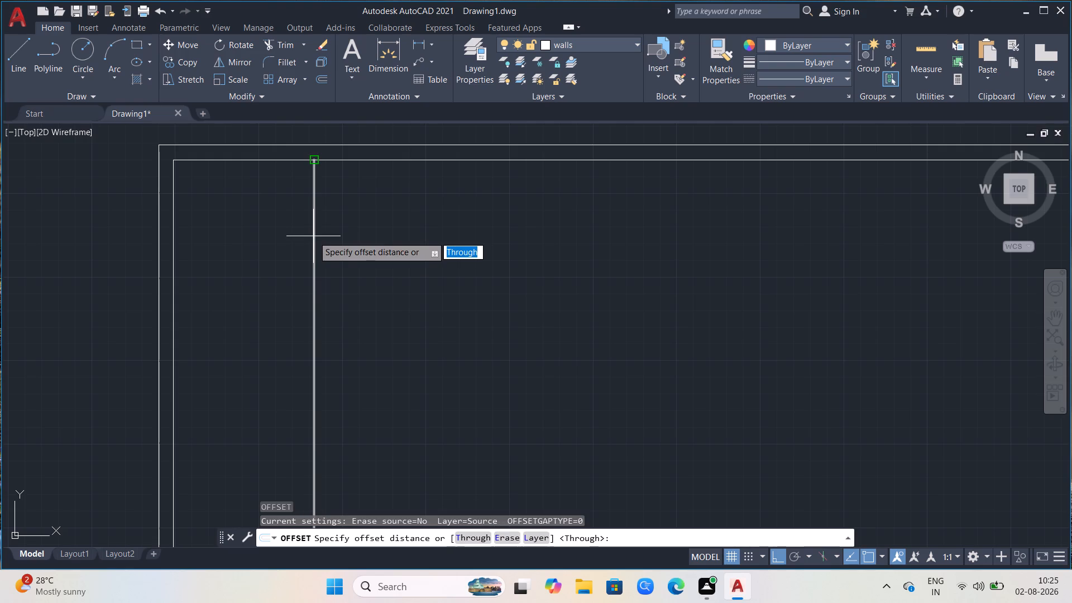
pyautogui.click(317, 164)
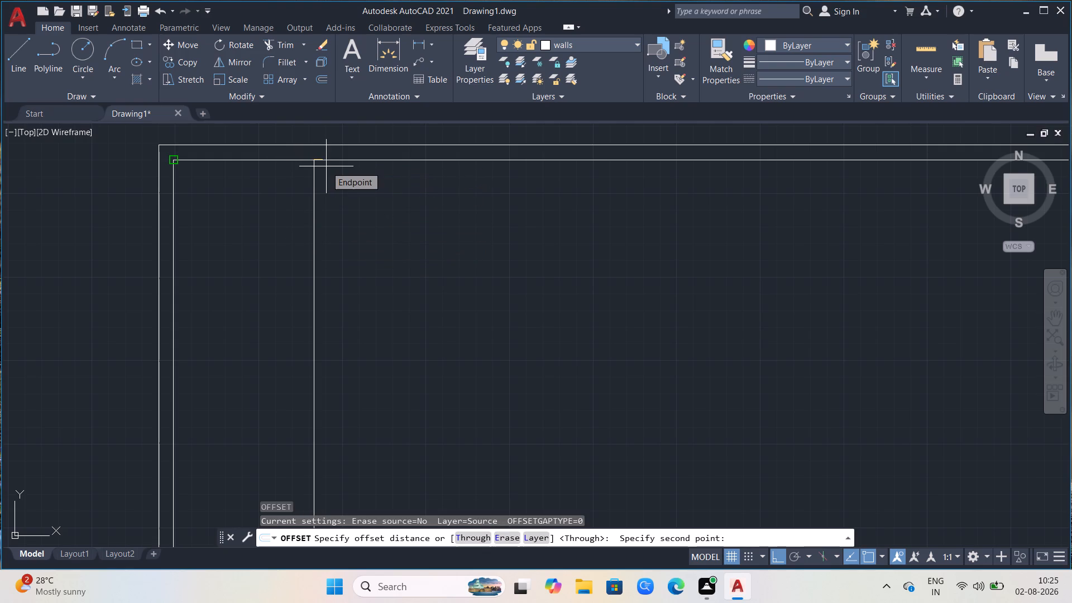
pyautogui.press('6')
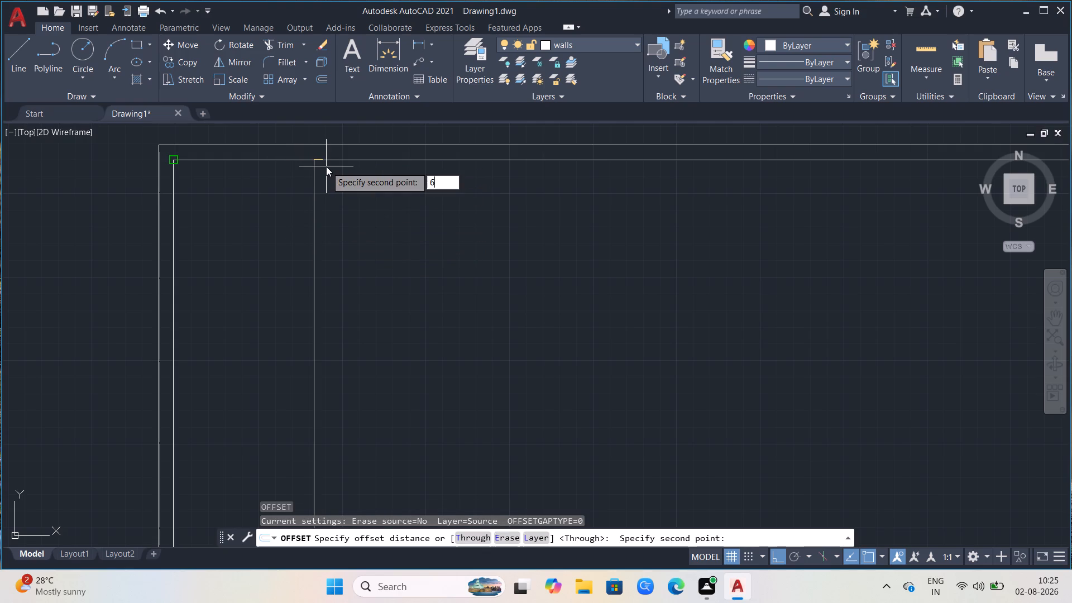
pyautogui.press('Return')
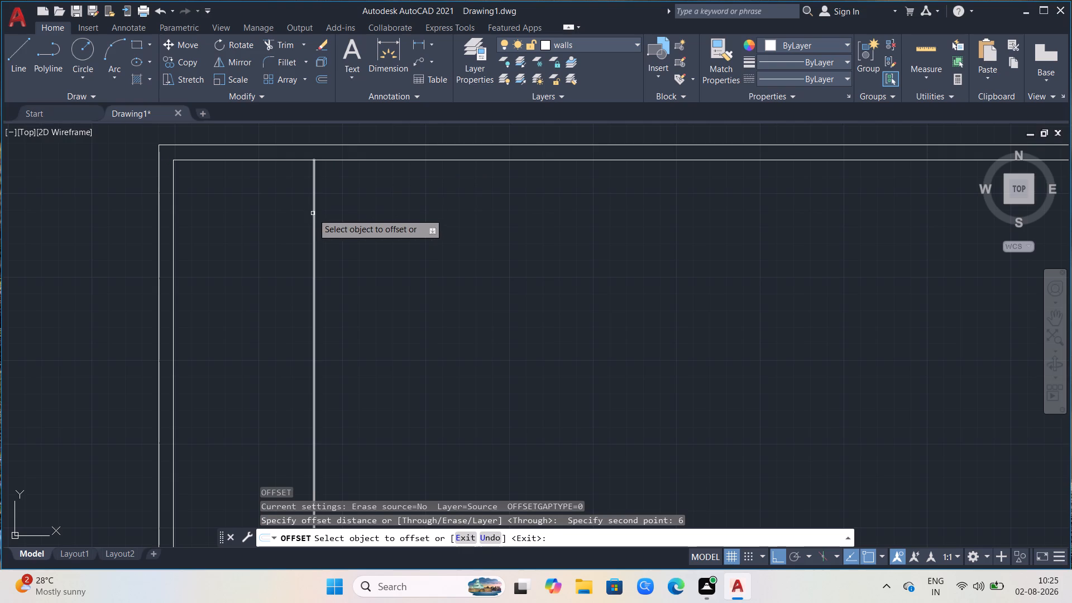
pyautogui.click(313, 213)
pyautogui.click(333, 221)
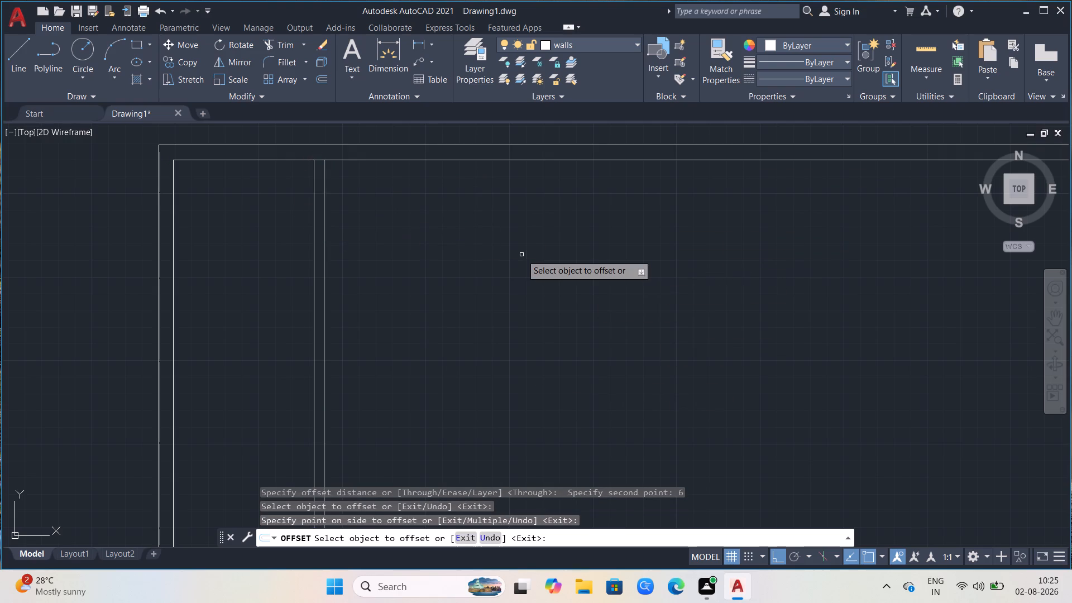
# Offset the partition's right line 9' to the right, and offset the new line 6 inches to form a second partition.
pyautogui.scroll(-1, 504, 254)
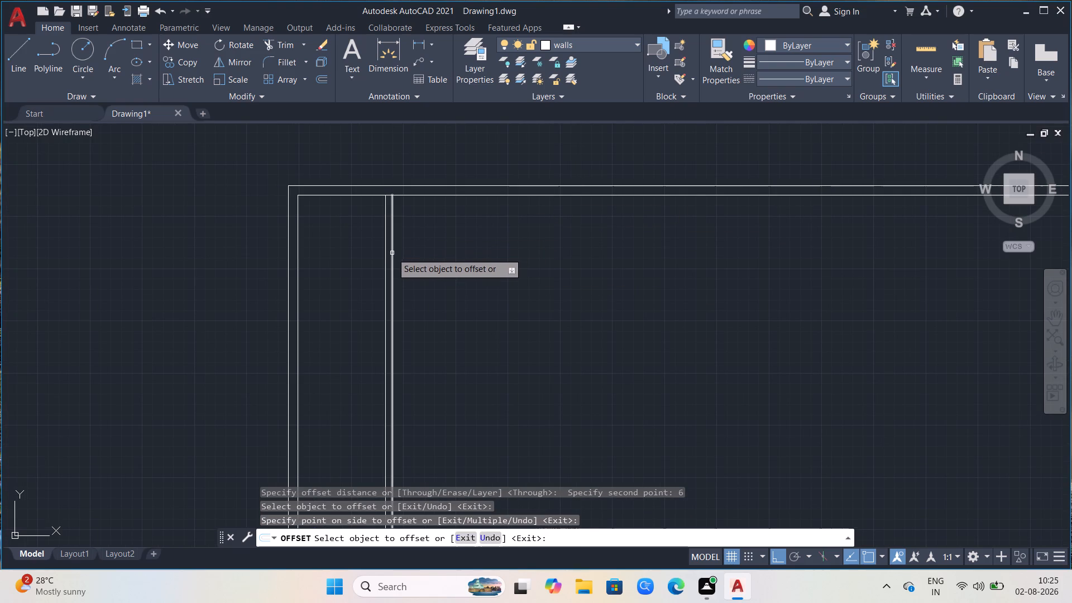
pyautogui.moveTo(392, 253); pyautogui.dragTo(398, 252)
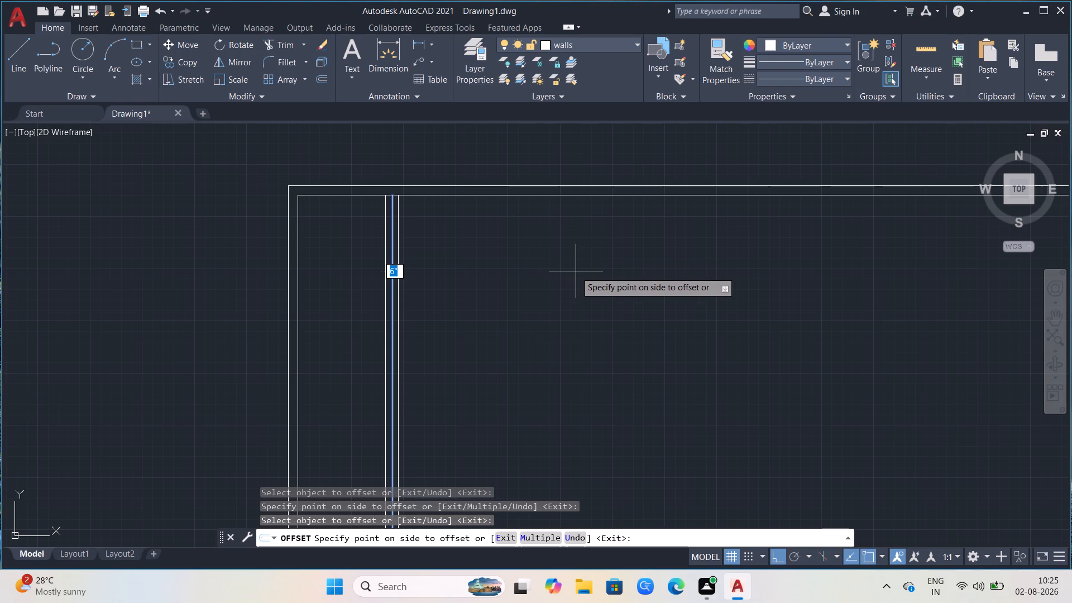
pyautogui.press('9')
pyautogui.press("'")
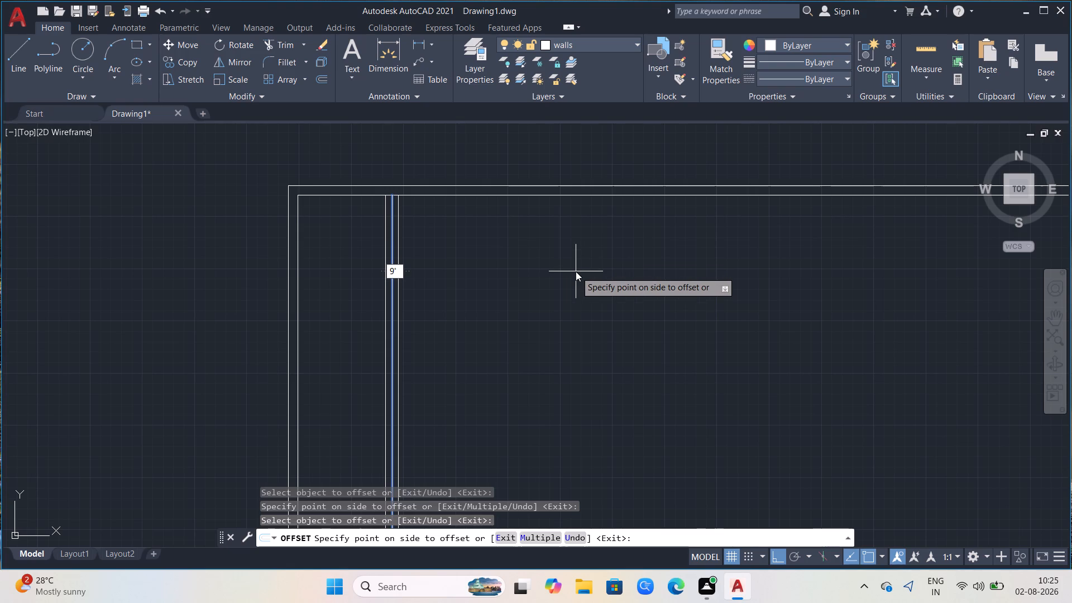
pyautogui.press('Return')
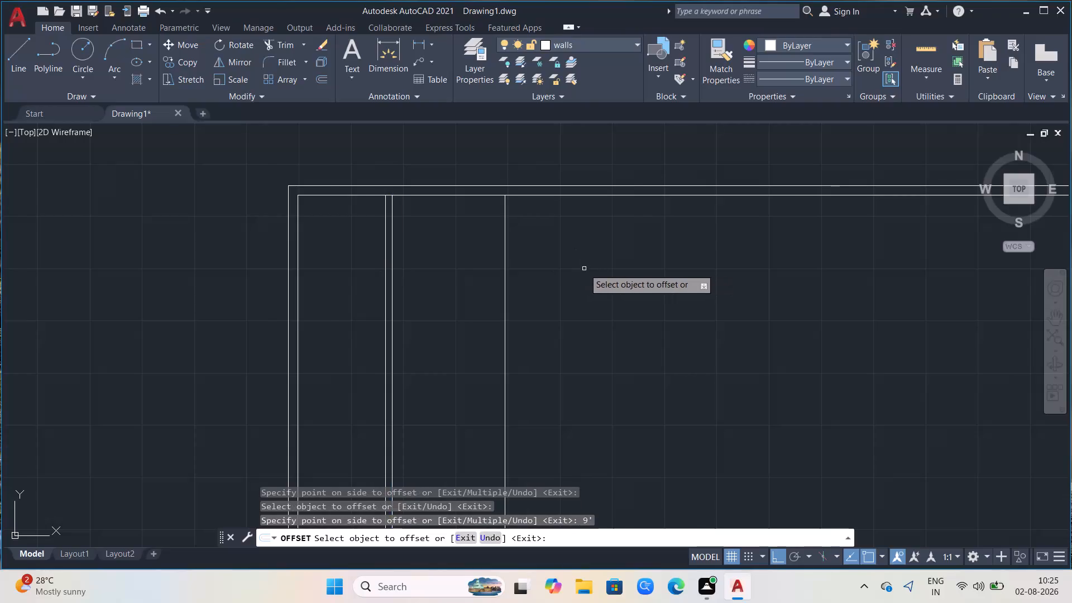
pyautogui.click(506, 285)
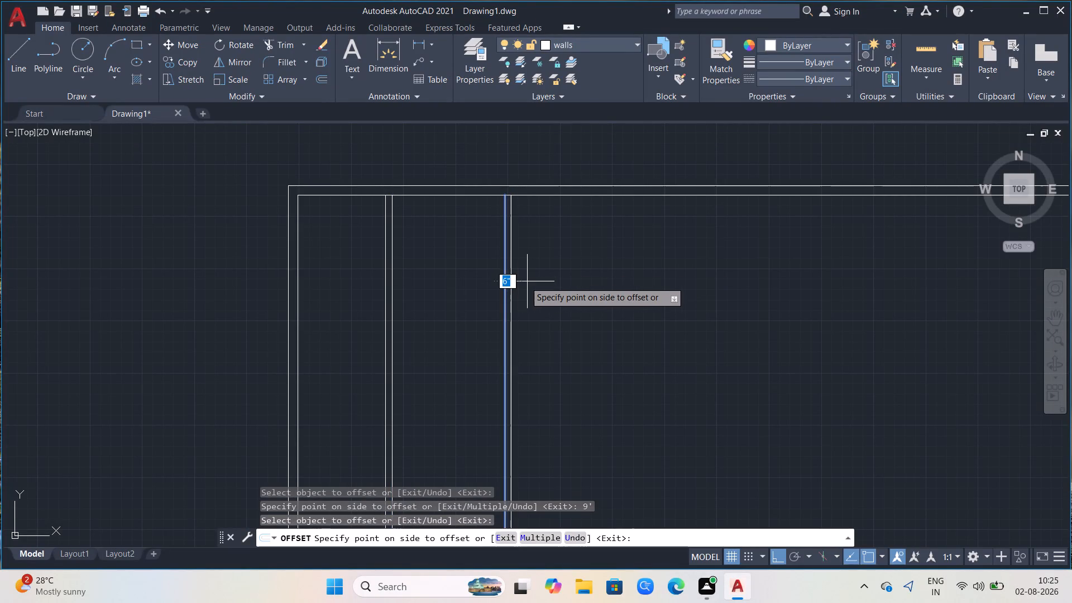
pyautogui.click(528, 281)
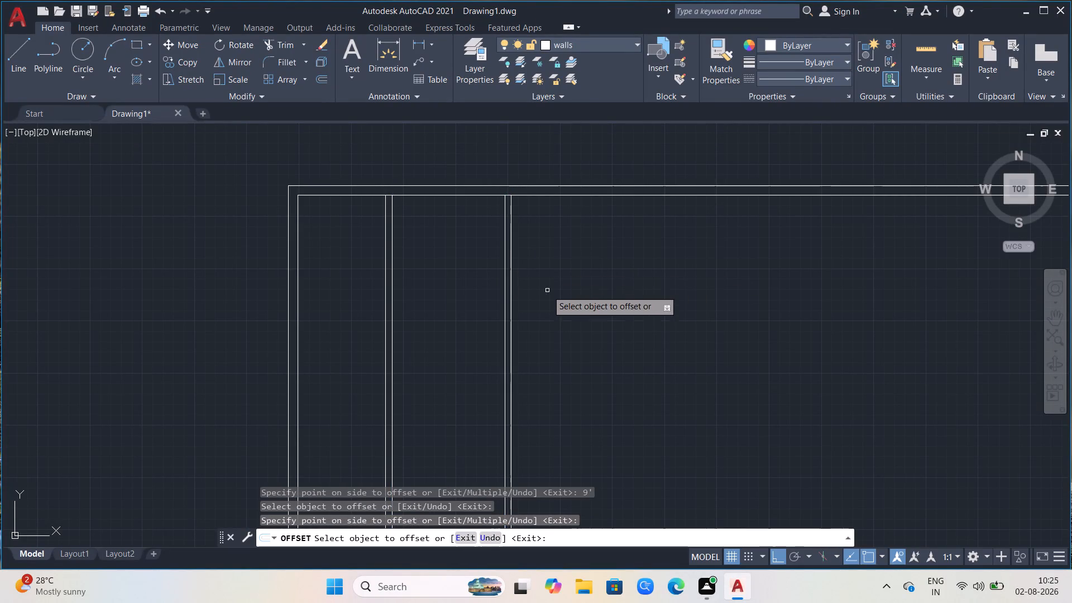
# Offset the second partition's right line 7' to the right, and offset the new line 9 inches to form the right outer wall.
pyautogui.click(512, 290)
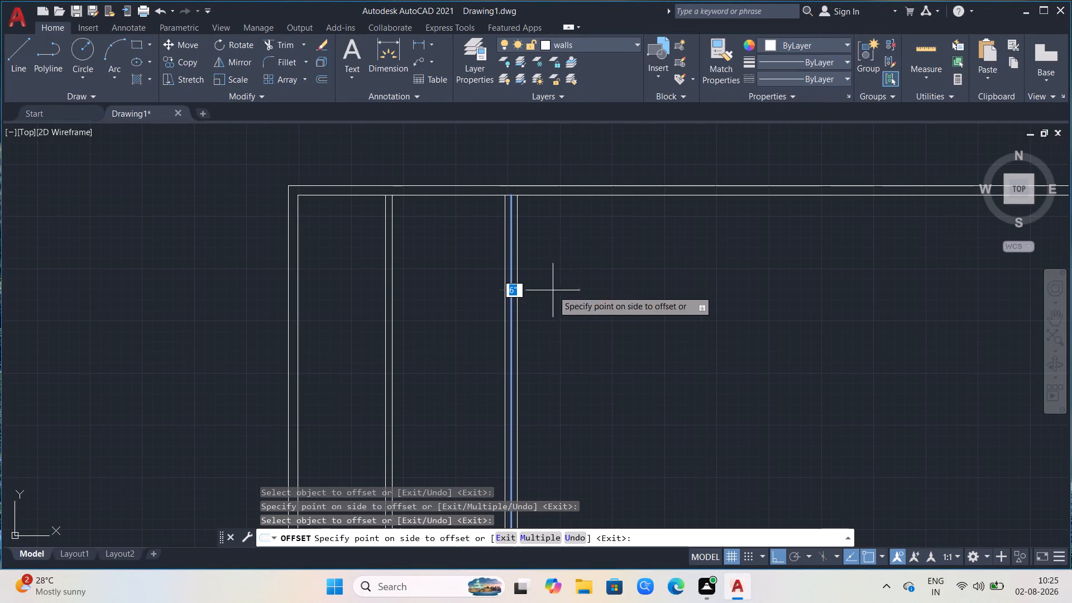
pyautogui.press('7')
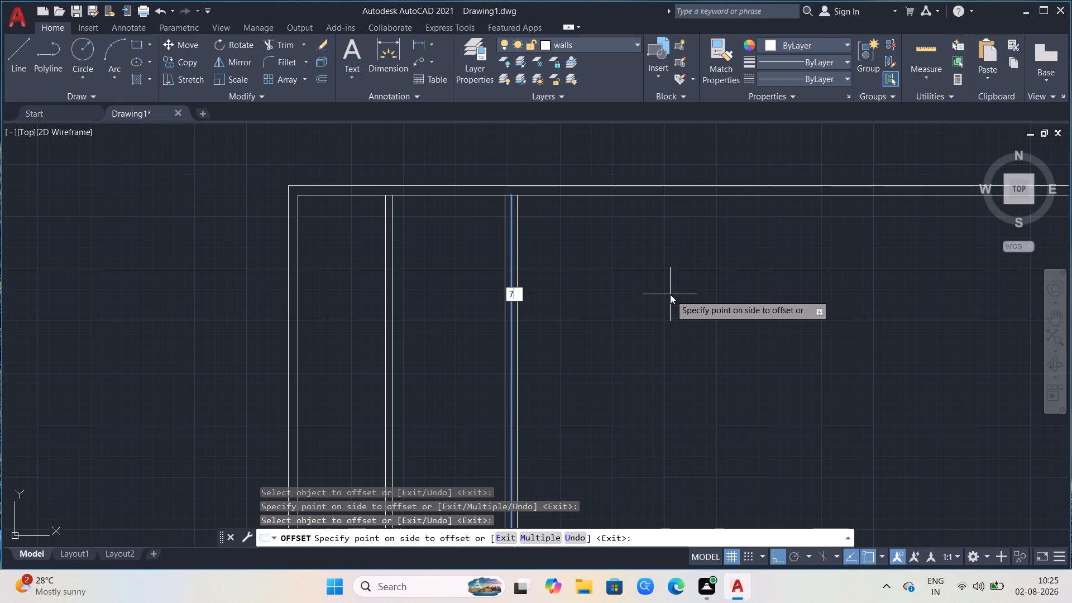
pyautogui.press("'")
pyautogui.press('Return')
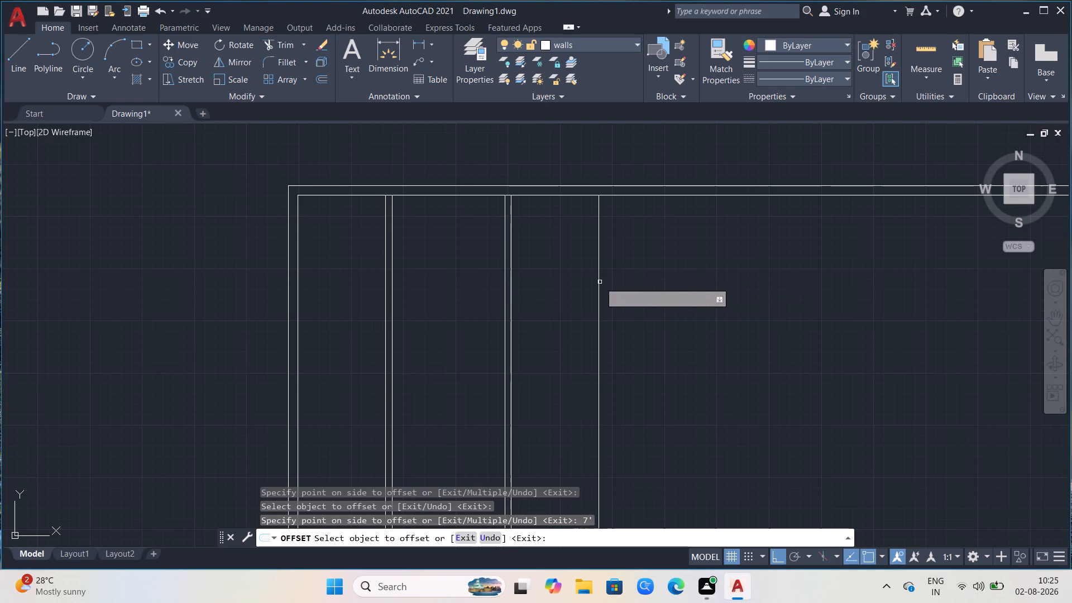
pyautogui.moveTo(600, 282); pyautogui.dragTo(605, 280)
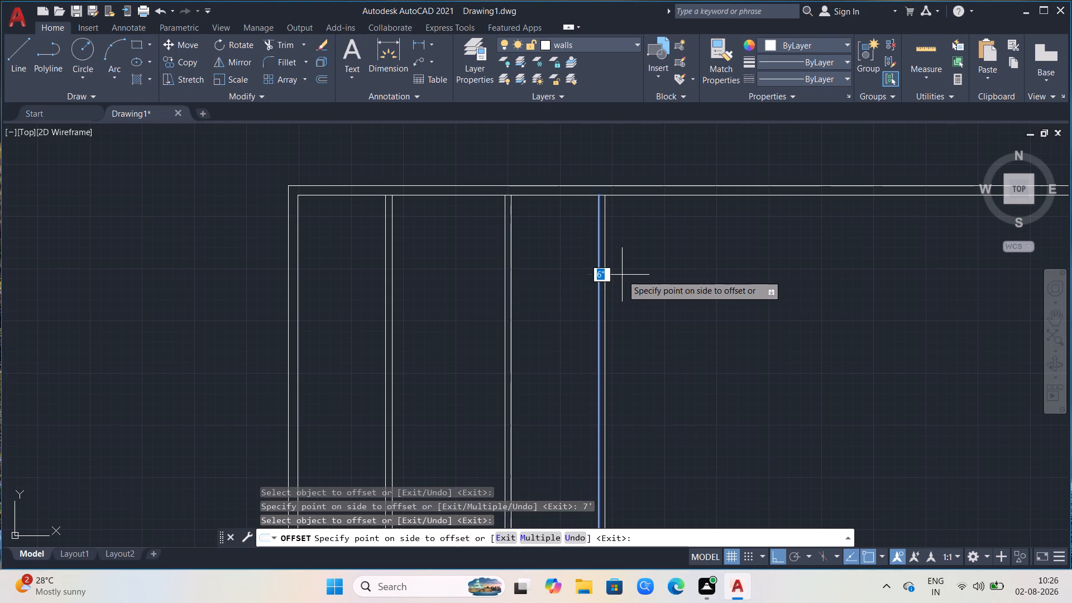
pyautogui.press('9')
pyautogui.press('Return')
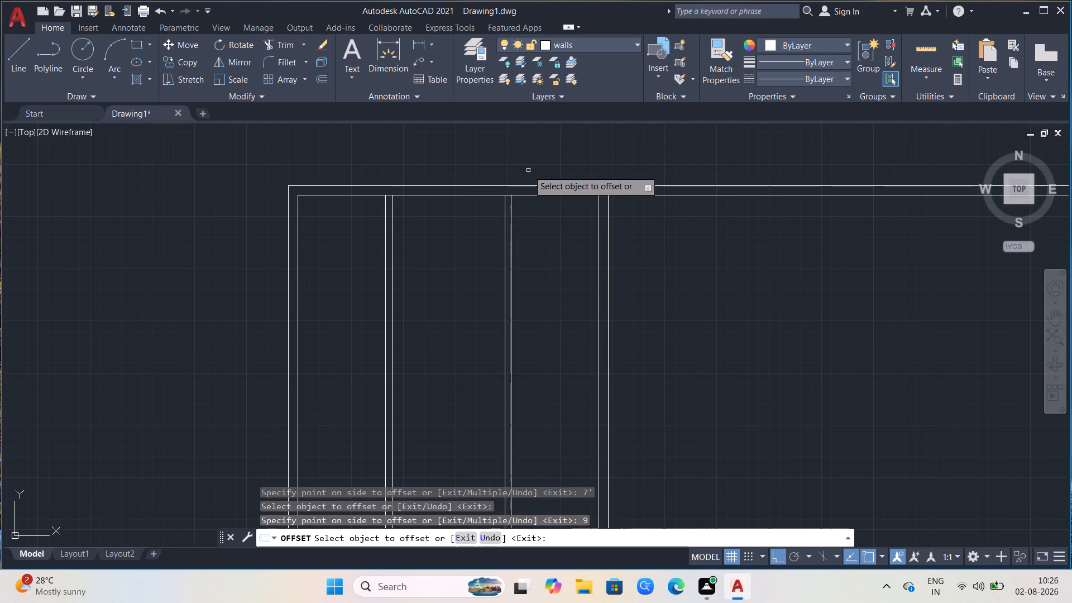
pyautogui.press('Escape')
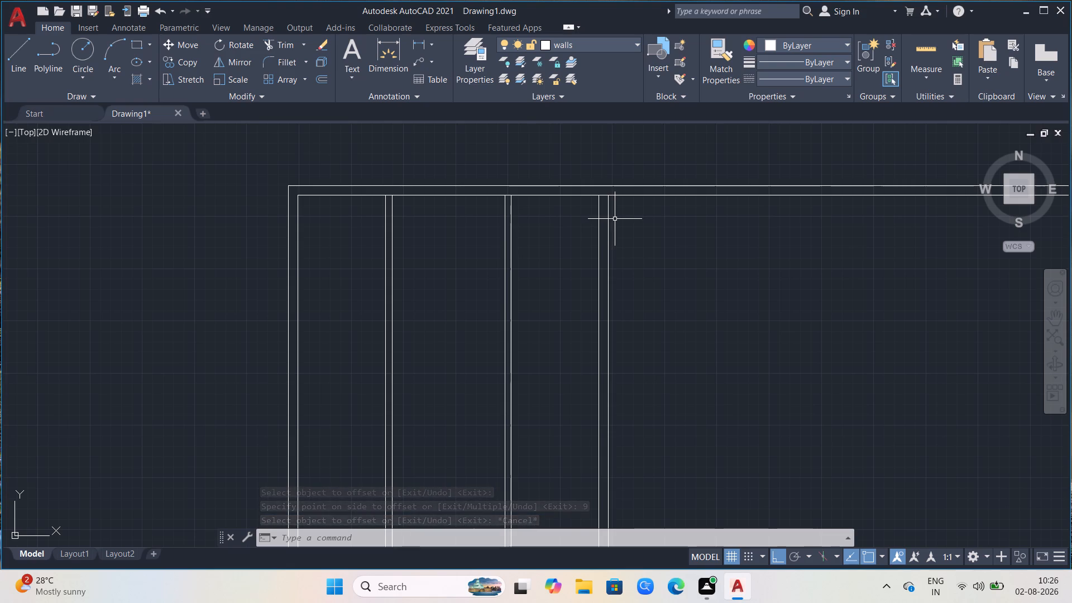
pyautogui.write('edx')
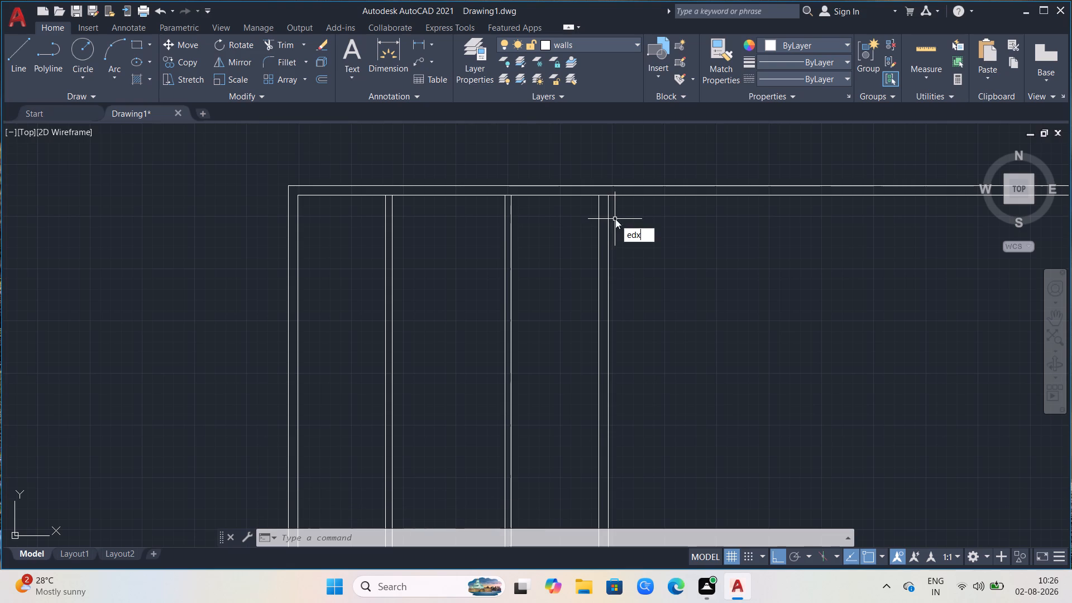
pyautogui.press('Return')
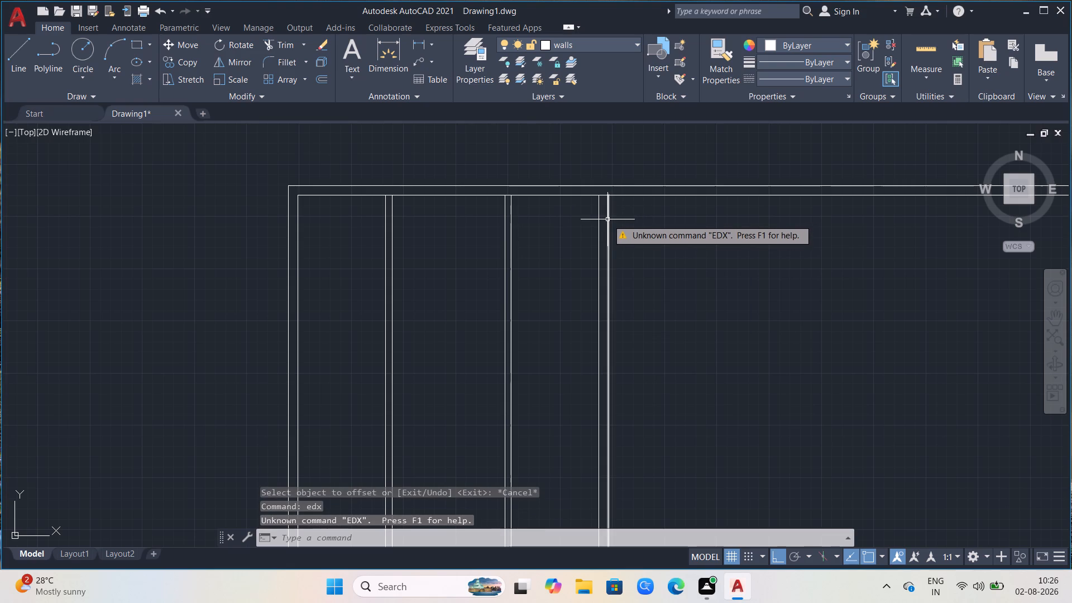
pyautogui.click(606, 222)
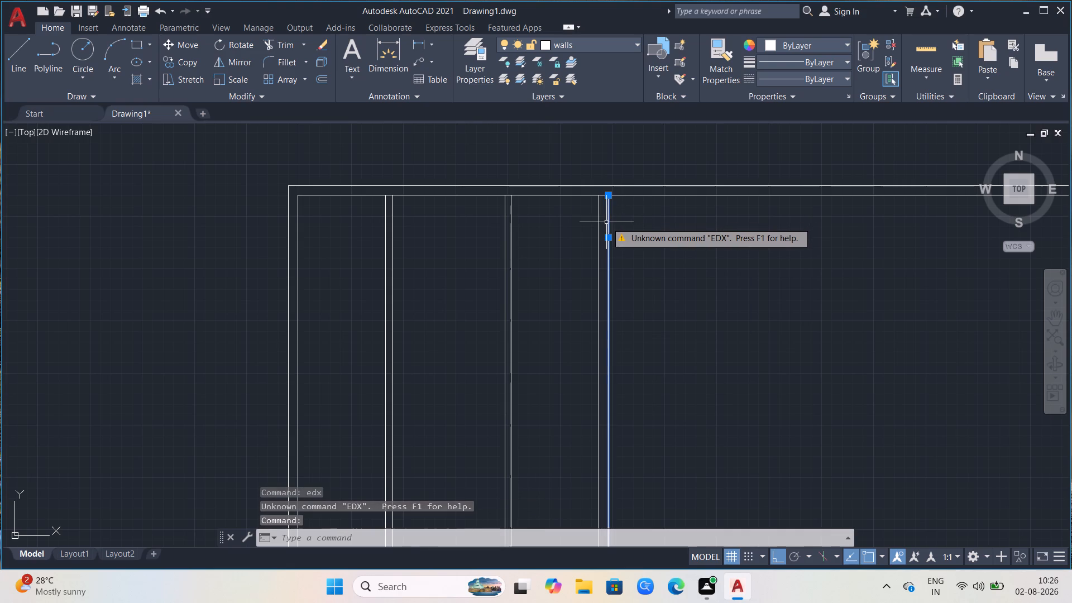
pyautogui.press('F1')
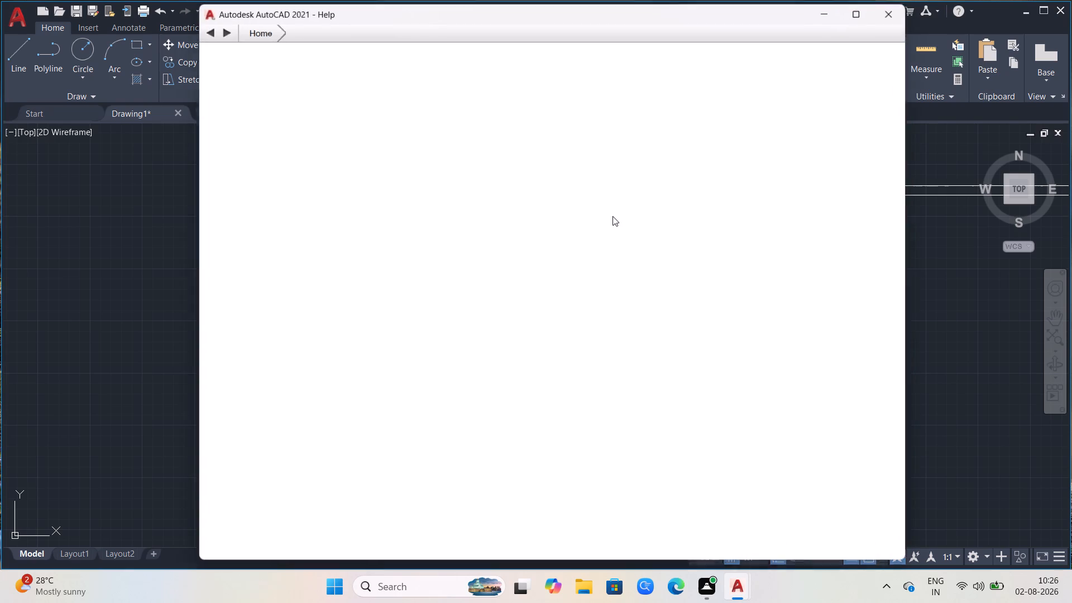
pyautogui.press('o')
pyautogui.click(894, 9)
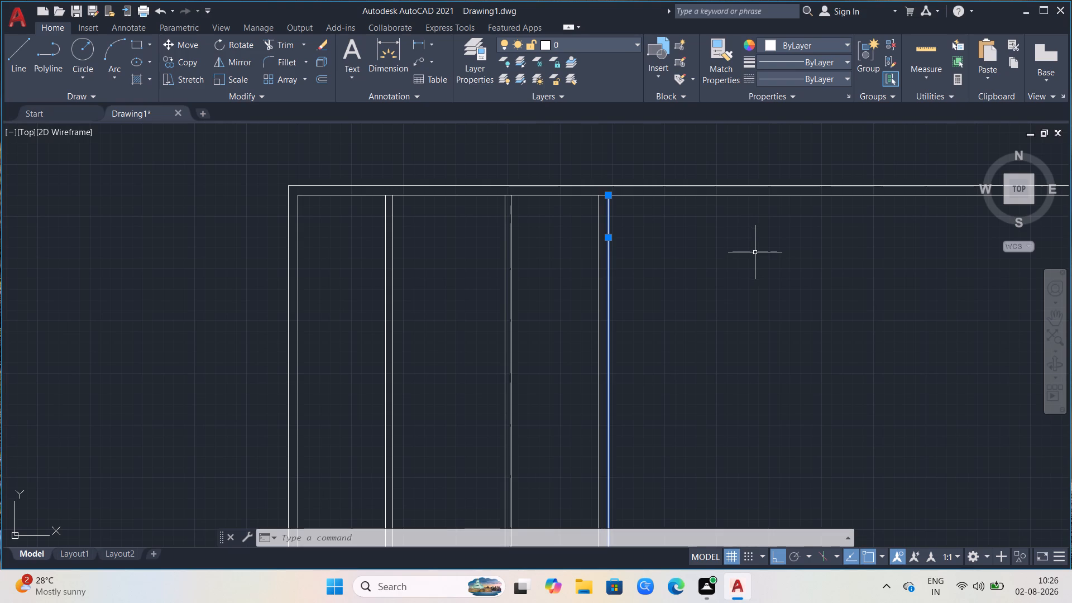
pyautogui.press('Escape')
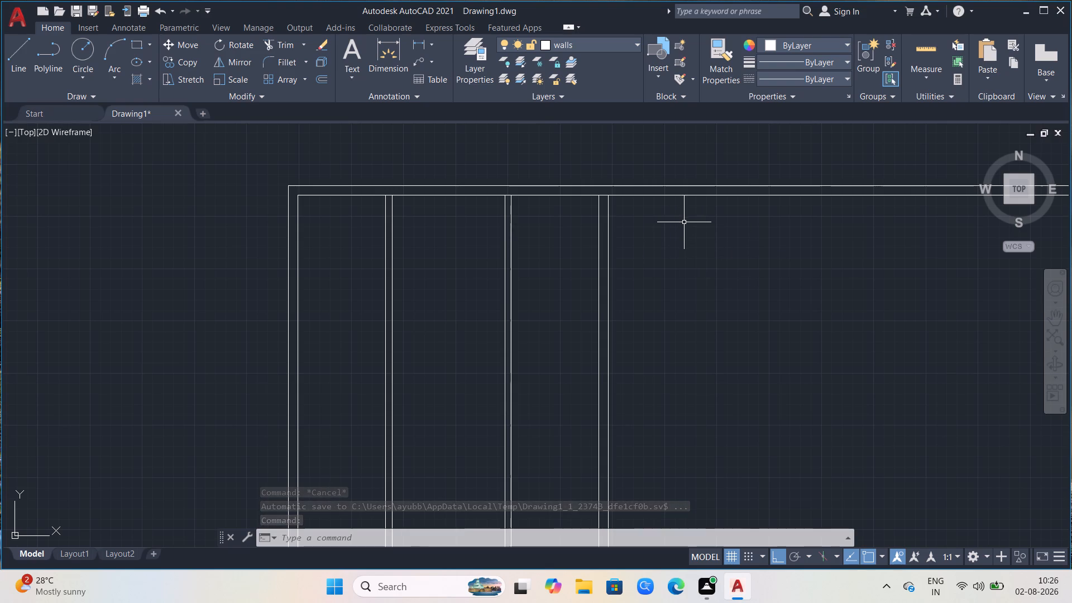
# Extend the right outer wall's outer line up to the top wall's outer line.
pyautogui.write('ex')
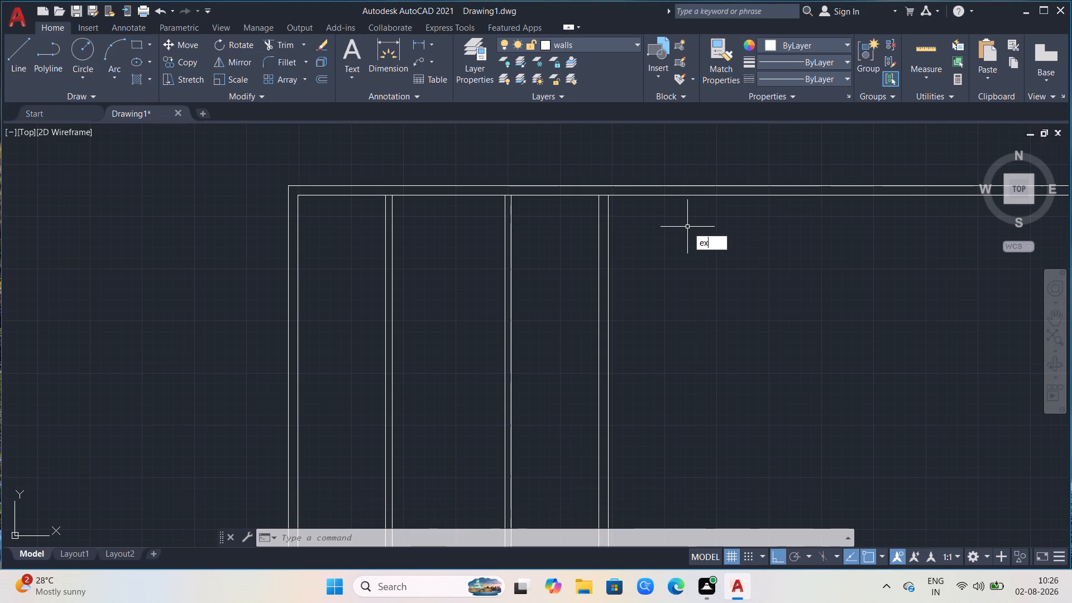
pyautogui.press('Return')
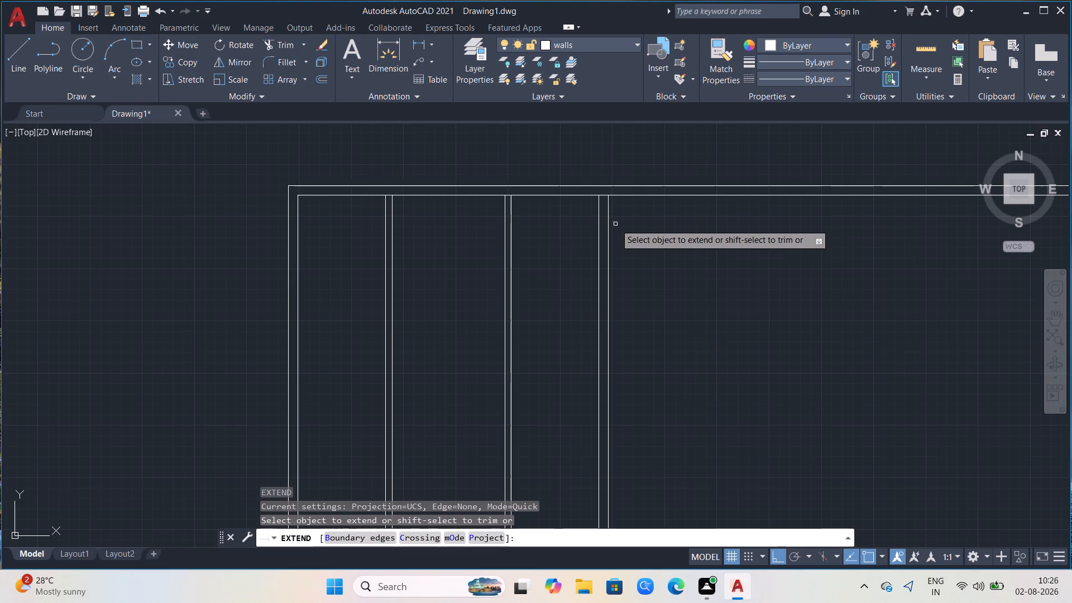
pyautogui.click(609, 223)
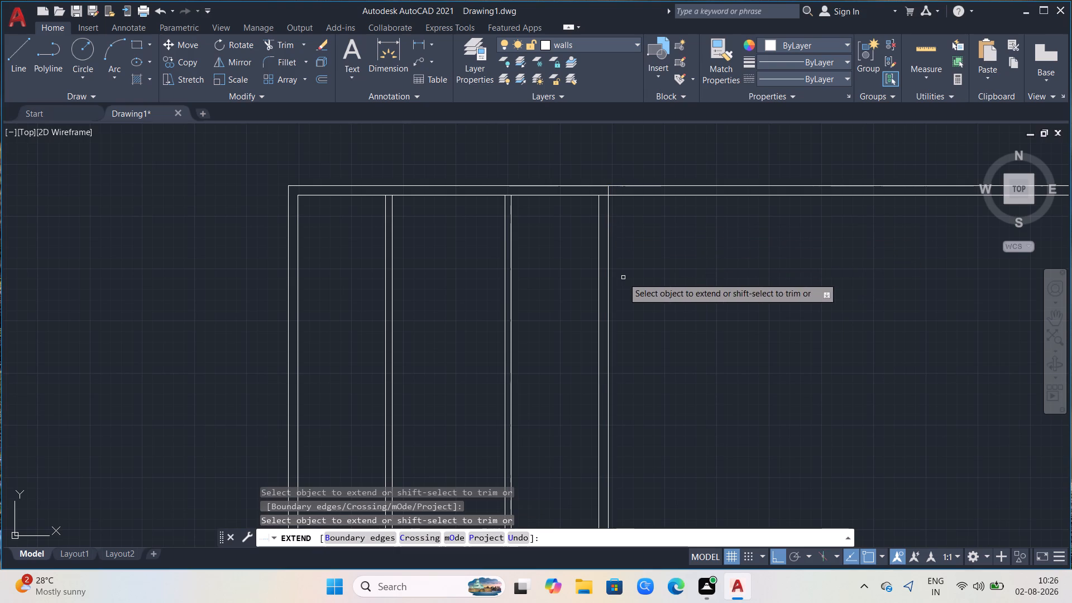
pyautogui.press('Escape')
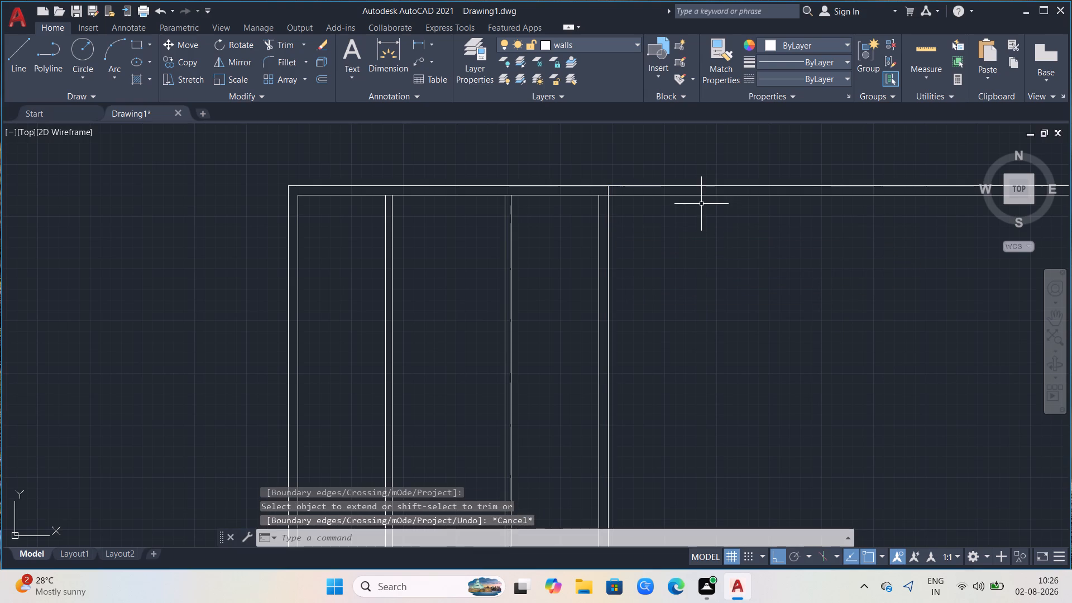
# Trim the top wall's inner line within and beyond the right outer wall, and its outer line beyond that wall.
pyautogui.scroll(1, 740, 189)
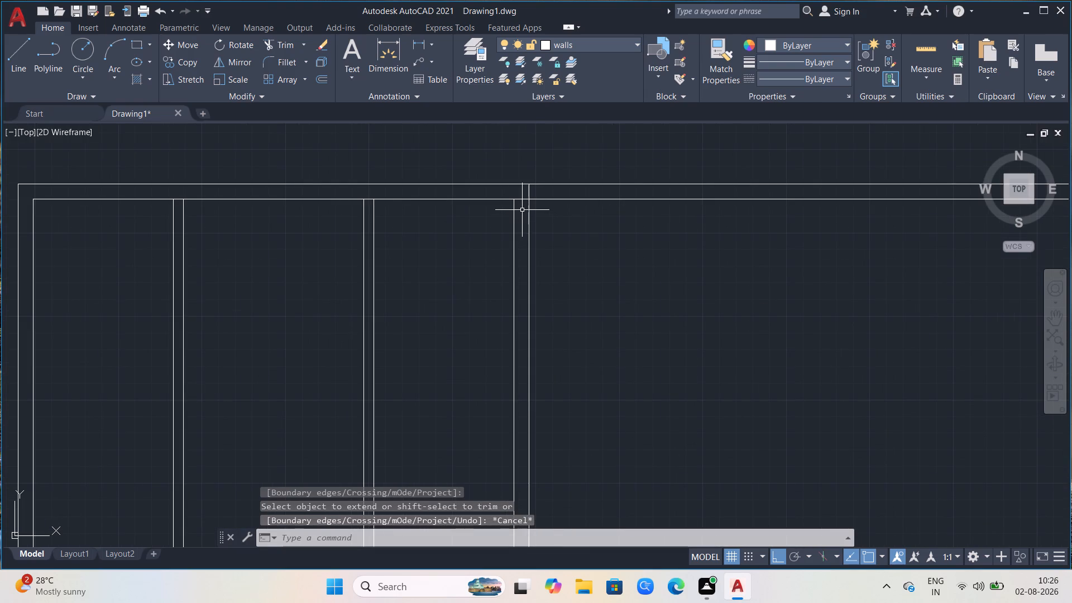
pyautogui.scroll(1, 522, 210)
pyautogui.scroll(-1, 522, 210)
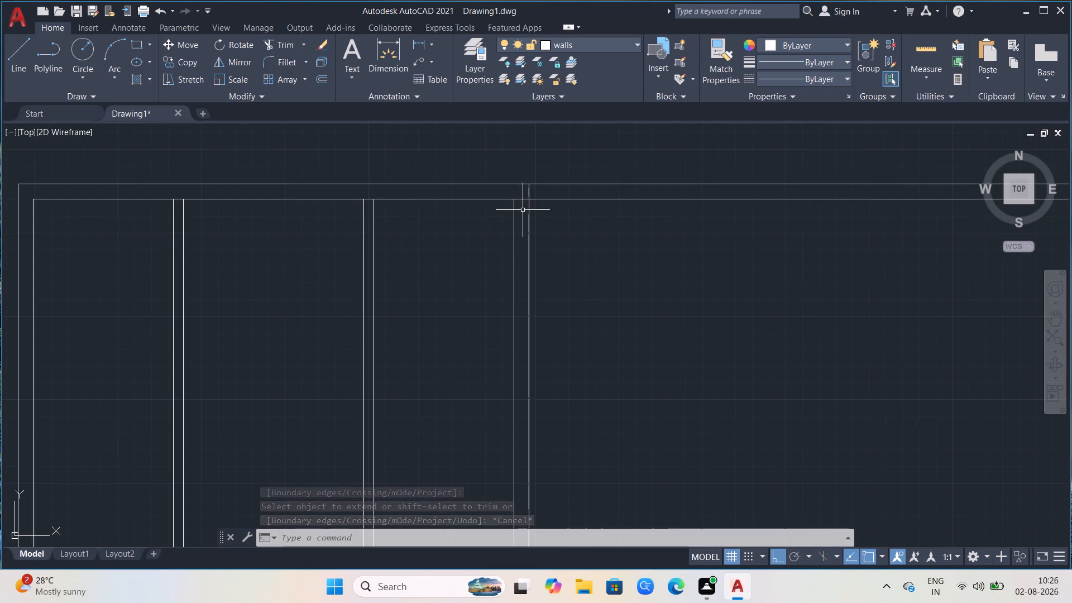
pyautogui.write('tr')
pyautogui.press('Return')
pyautogui.click(523, 198)
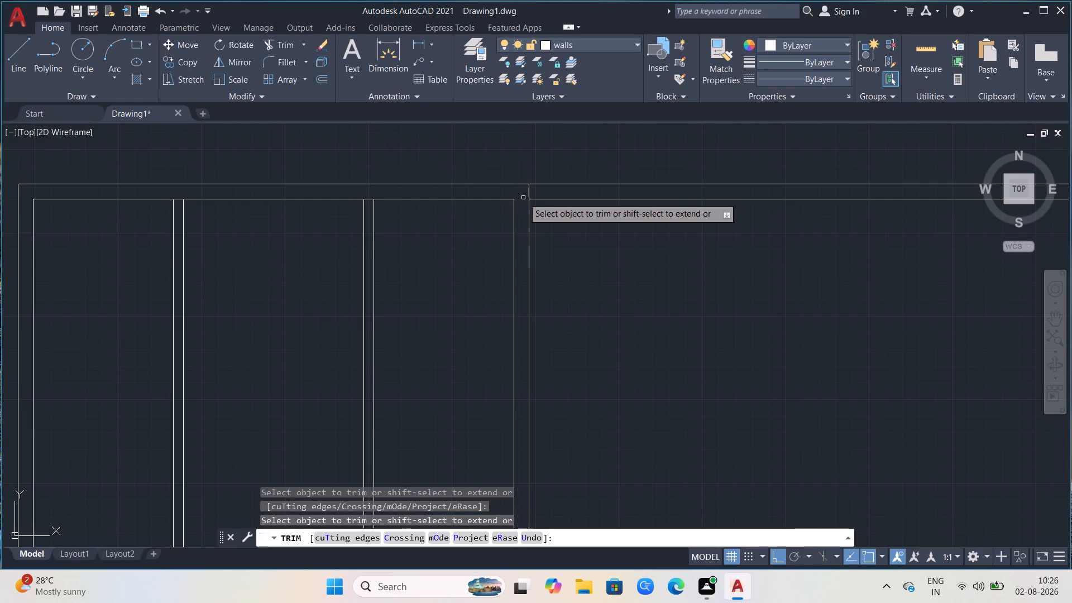
pyautogui.click(572, 199)
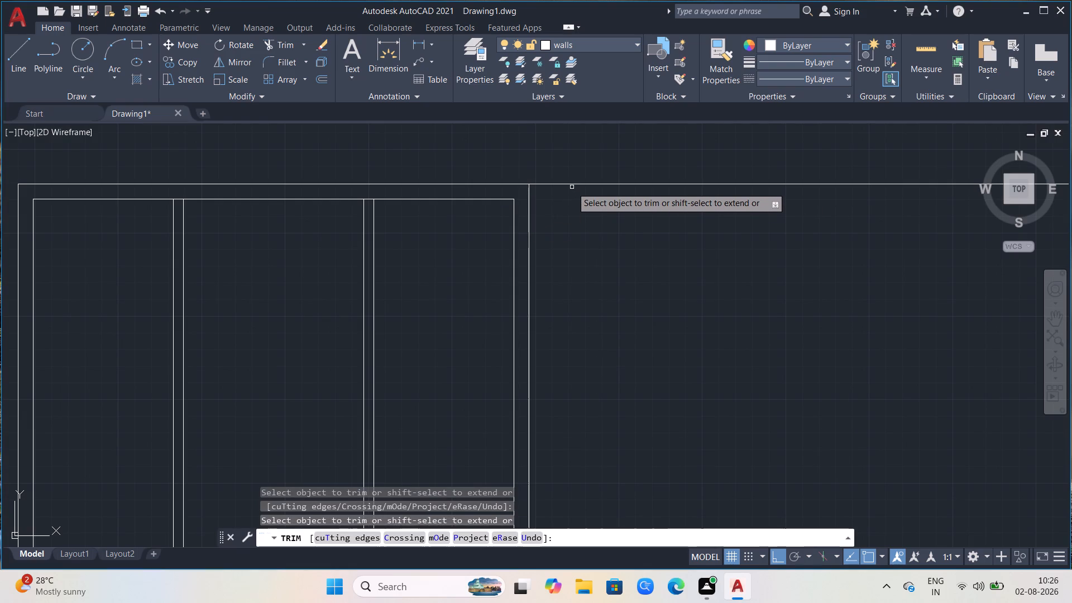
pyautogui.click(572, 184)
# Measure the plan's overall outer width along the top wall with a linear dimension, without placing it.
pyautogui.scroll(-1, 608, 208)
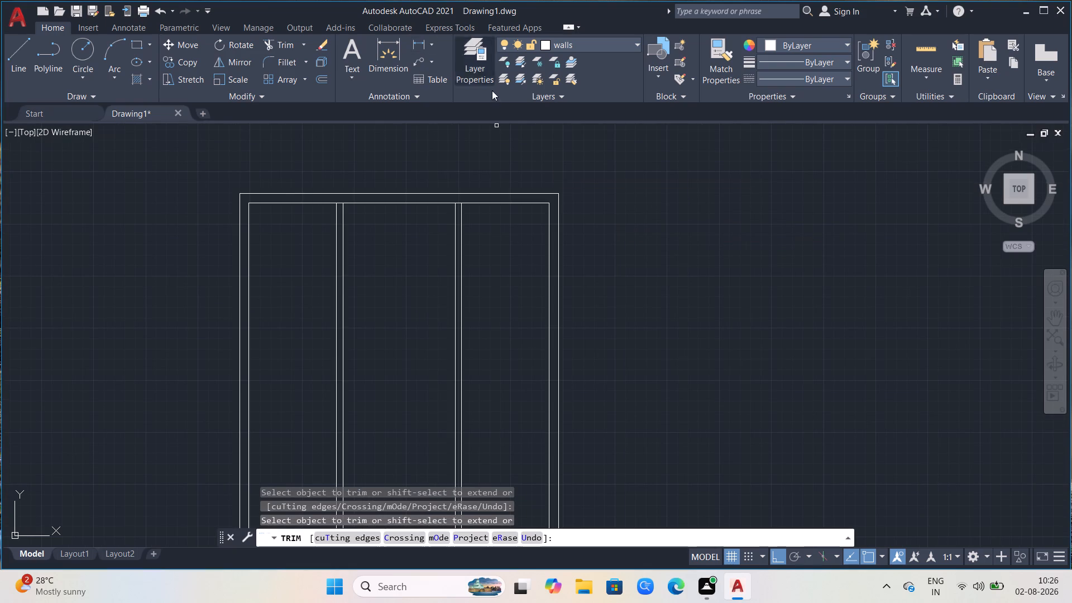
pyautogui.click(418, 42)
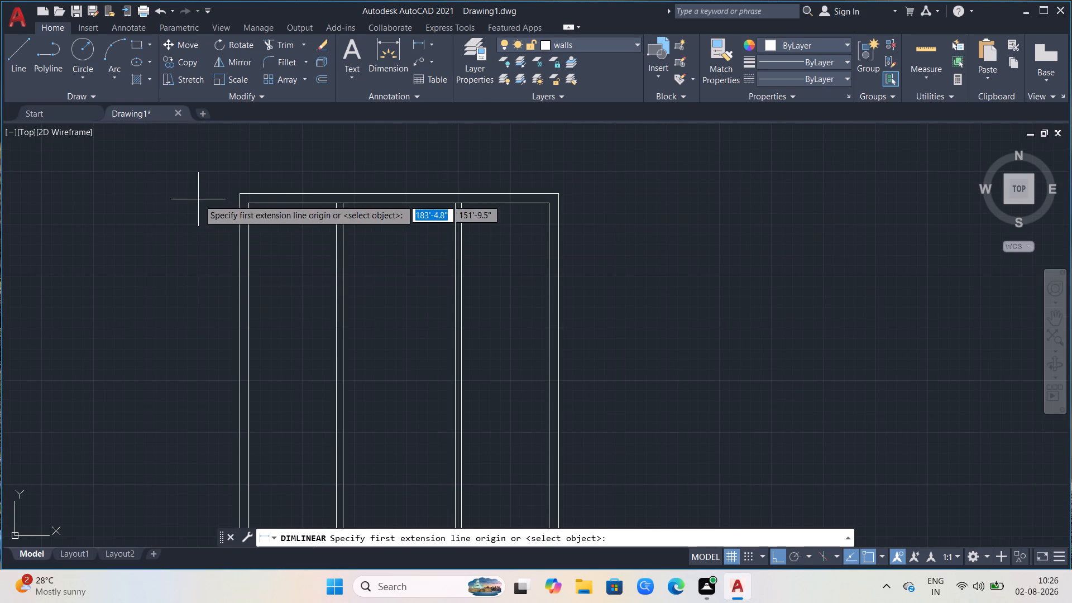
pyautogui.click(237, 195)
pyautogui.click(558, 195)
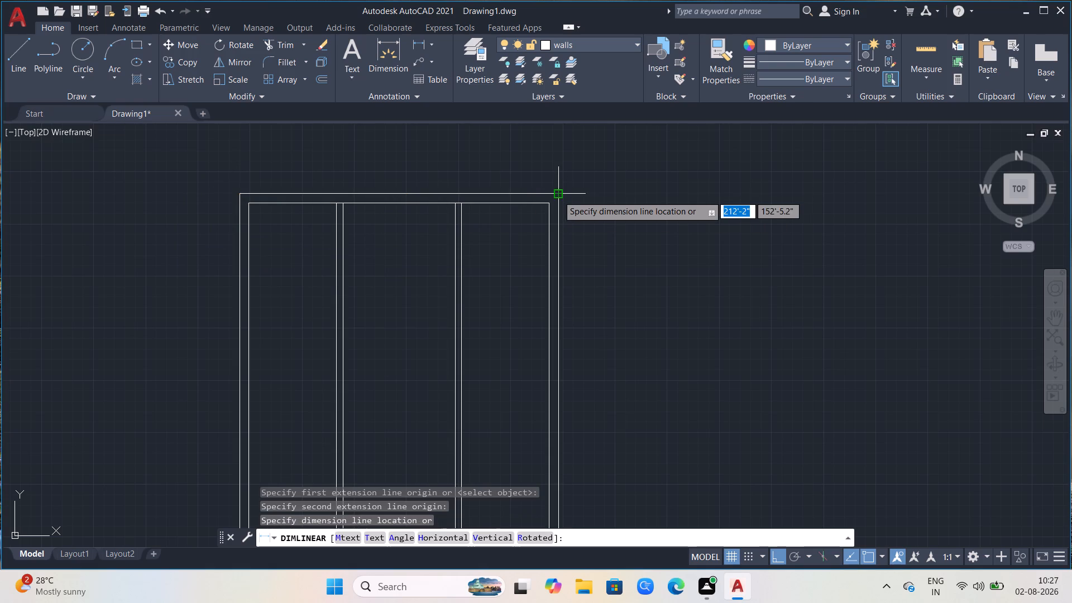
pyautogui.scroll(2, 568, 192)
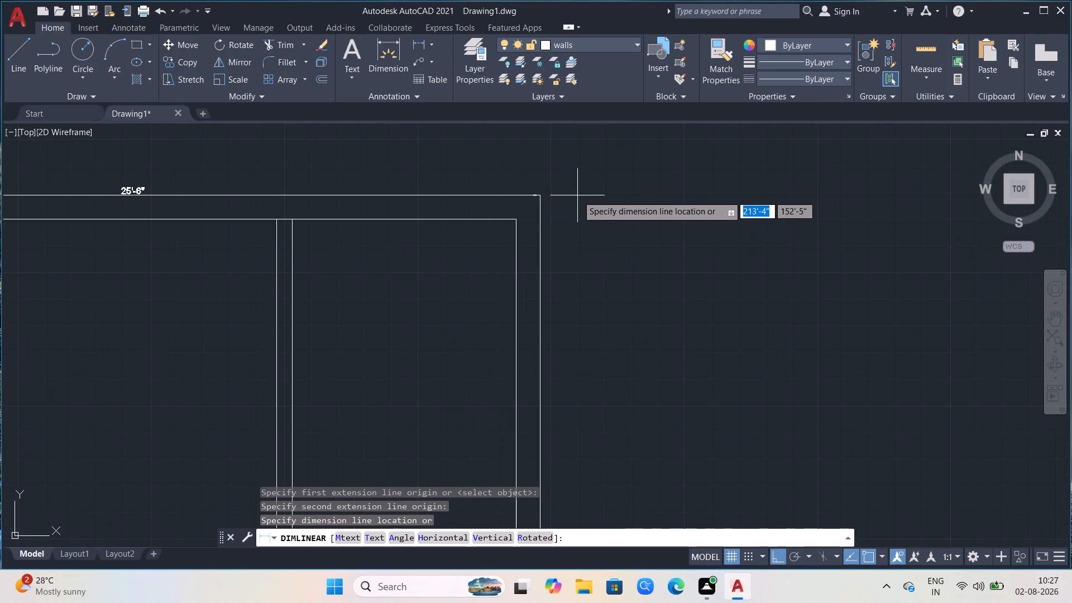
pyautogui.press('Escape')
# Measure the plan's overall inner width between the side walls' inner lines with a linear dimension, without placing it.
pyautogui.scroll(-1, 628, 213)
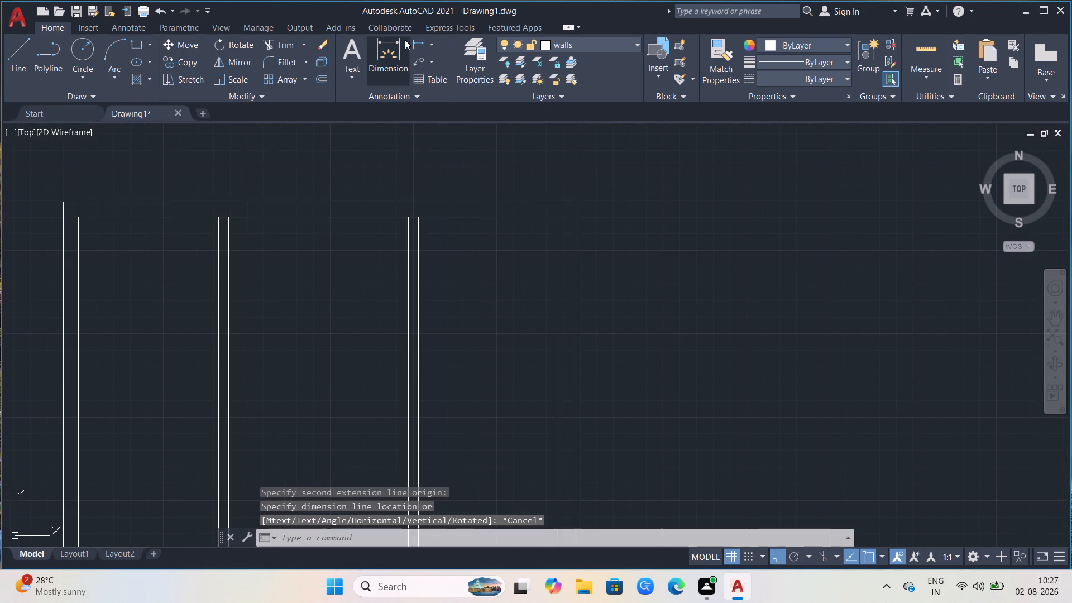
pyautogui.click(422, 47)
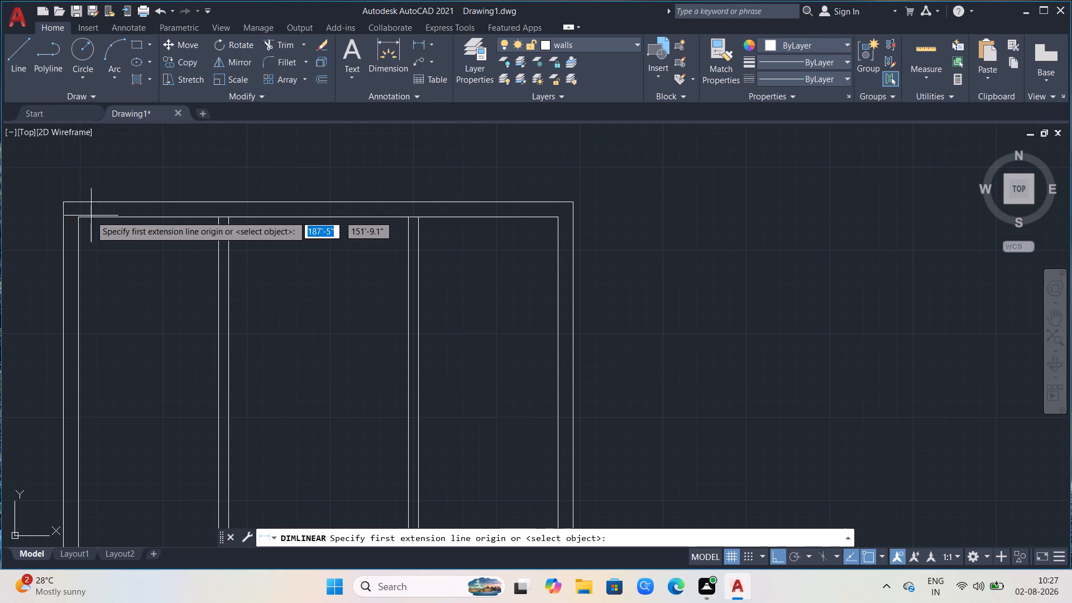
pyautogui.click(76, 218)
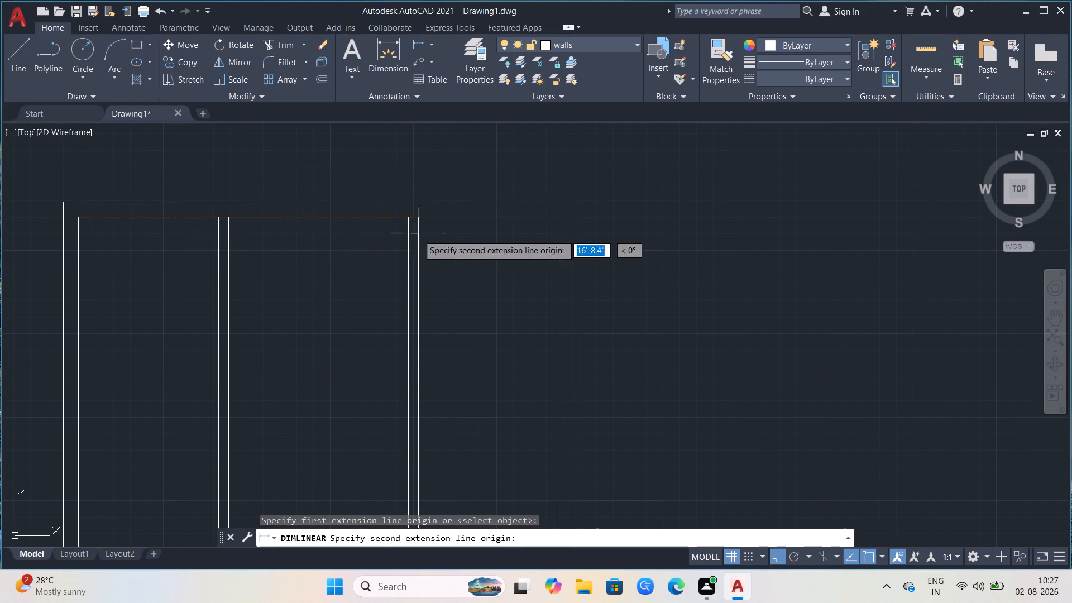
pyautogui.click(557, 218)
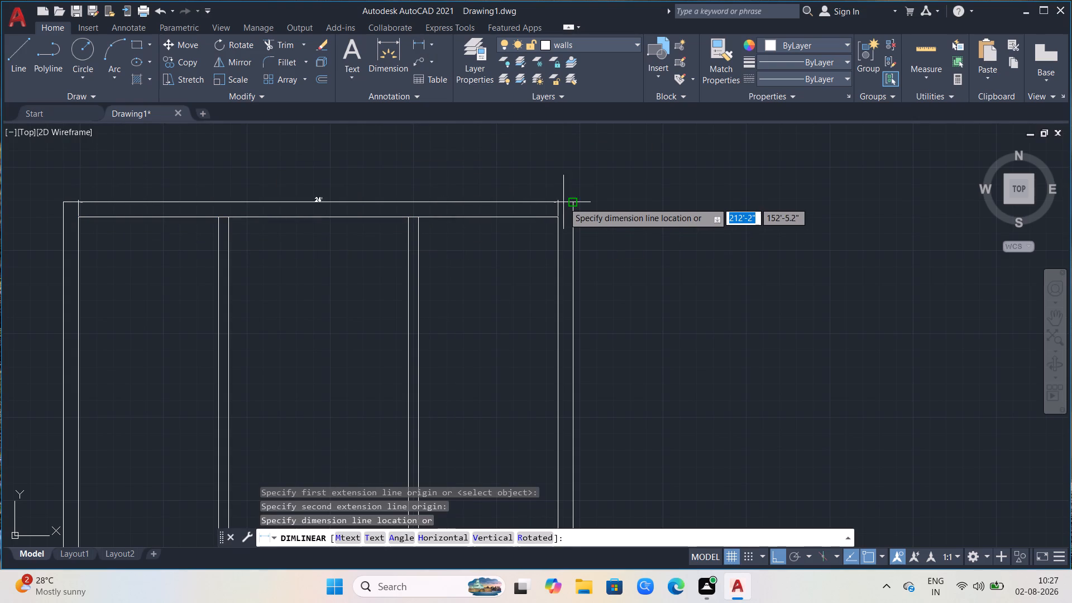
pyautogui.press('Escape')
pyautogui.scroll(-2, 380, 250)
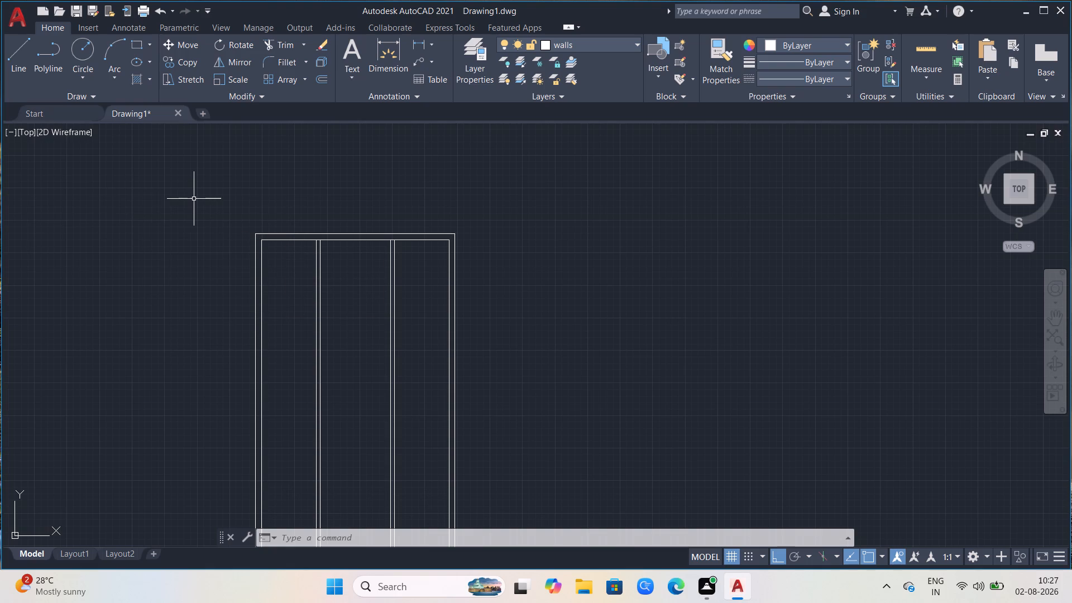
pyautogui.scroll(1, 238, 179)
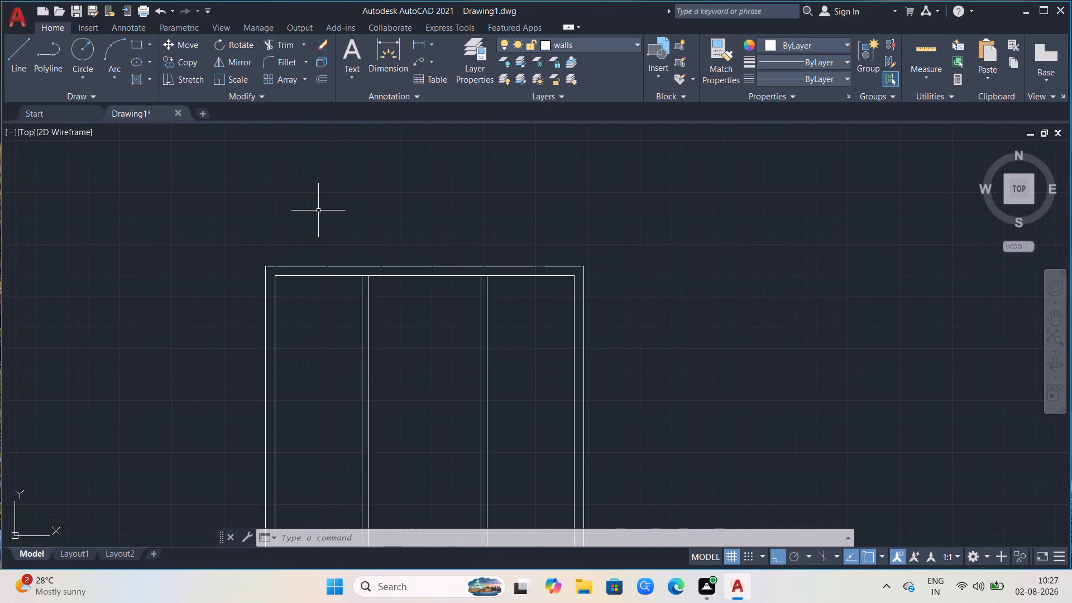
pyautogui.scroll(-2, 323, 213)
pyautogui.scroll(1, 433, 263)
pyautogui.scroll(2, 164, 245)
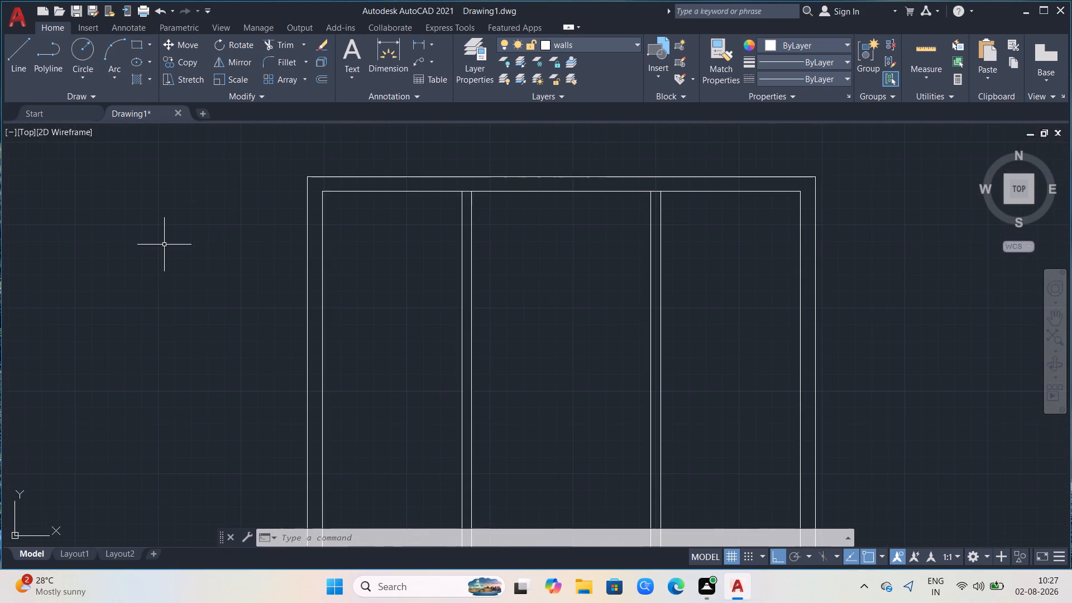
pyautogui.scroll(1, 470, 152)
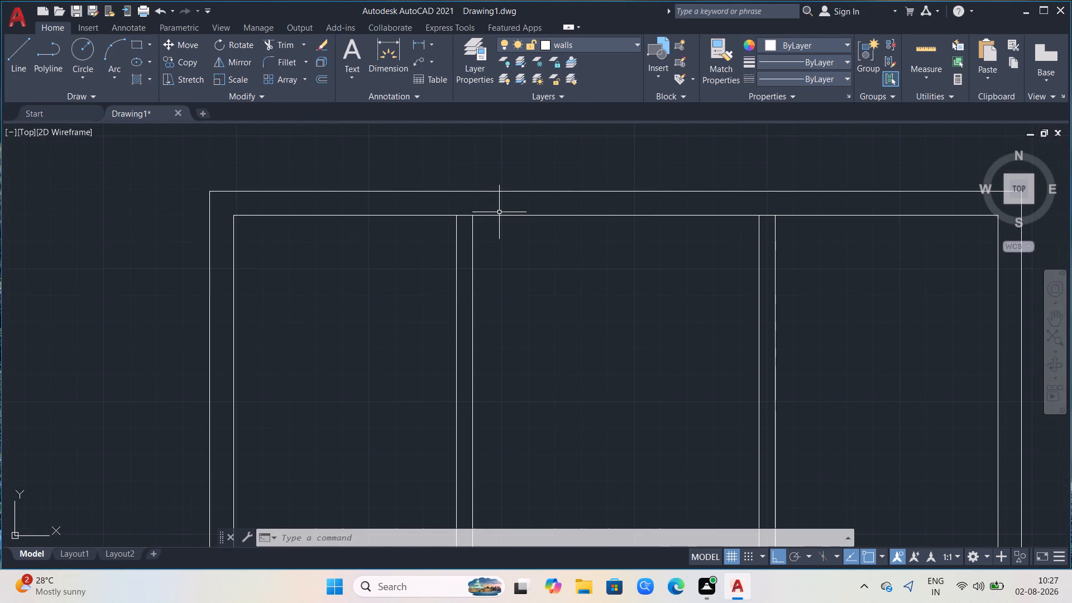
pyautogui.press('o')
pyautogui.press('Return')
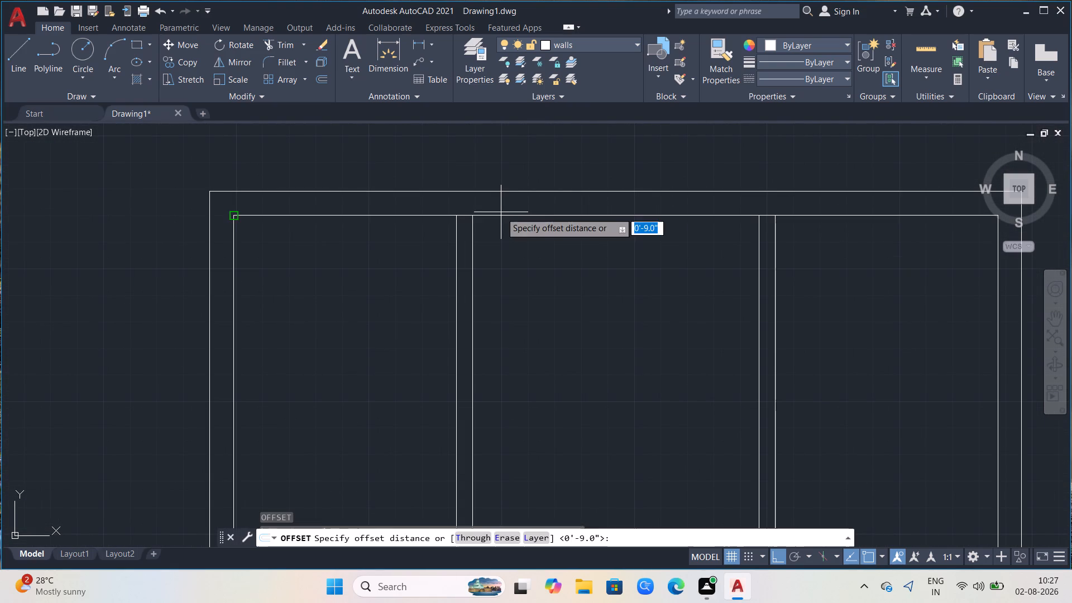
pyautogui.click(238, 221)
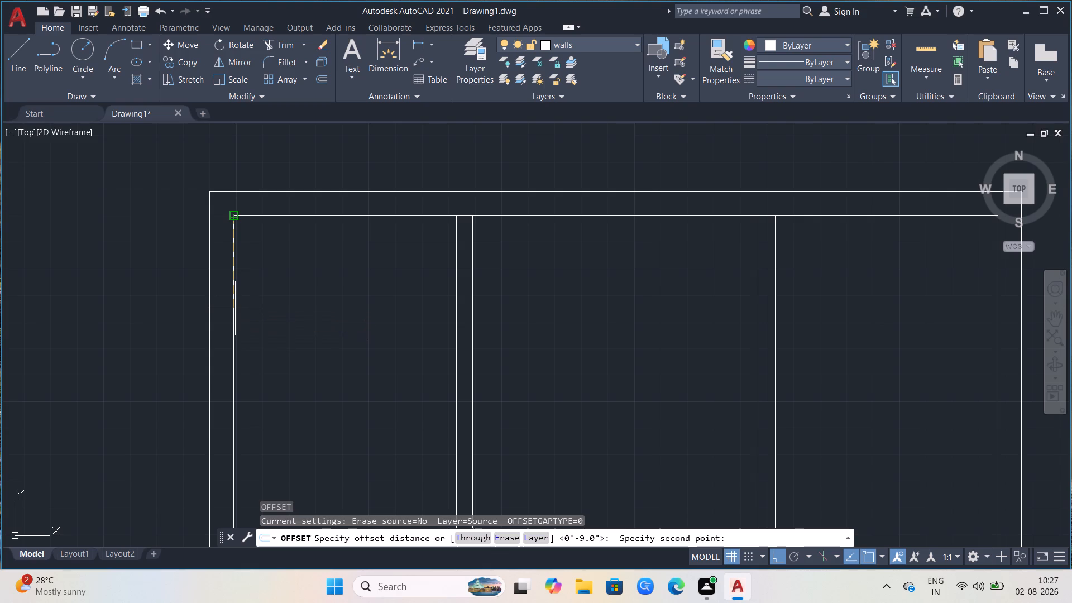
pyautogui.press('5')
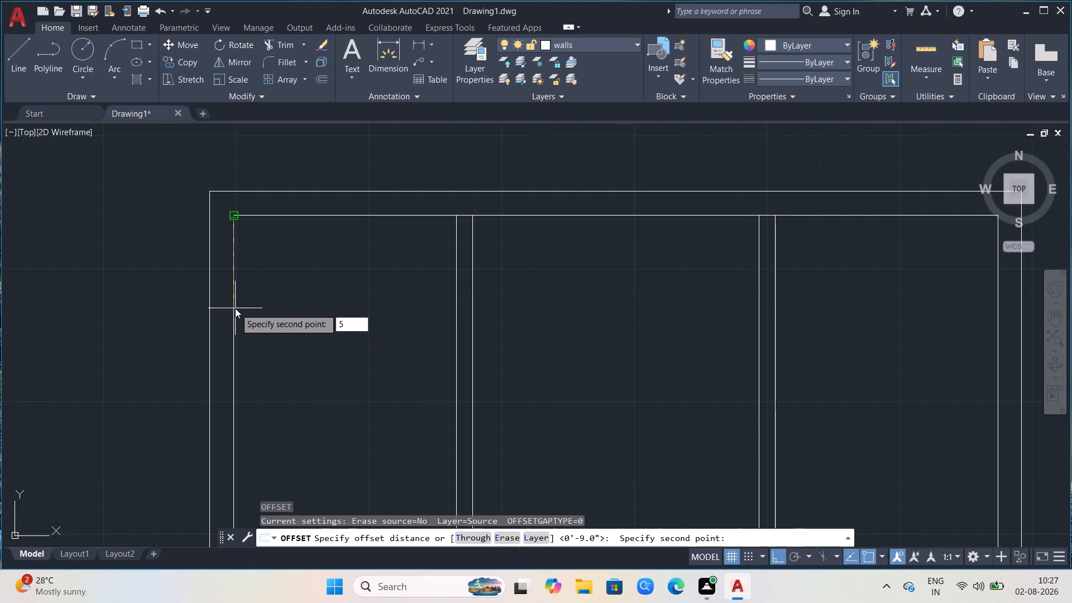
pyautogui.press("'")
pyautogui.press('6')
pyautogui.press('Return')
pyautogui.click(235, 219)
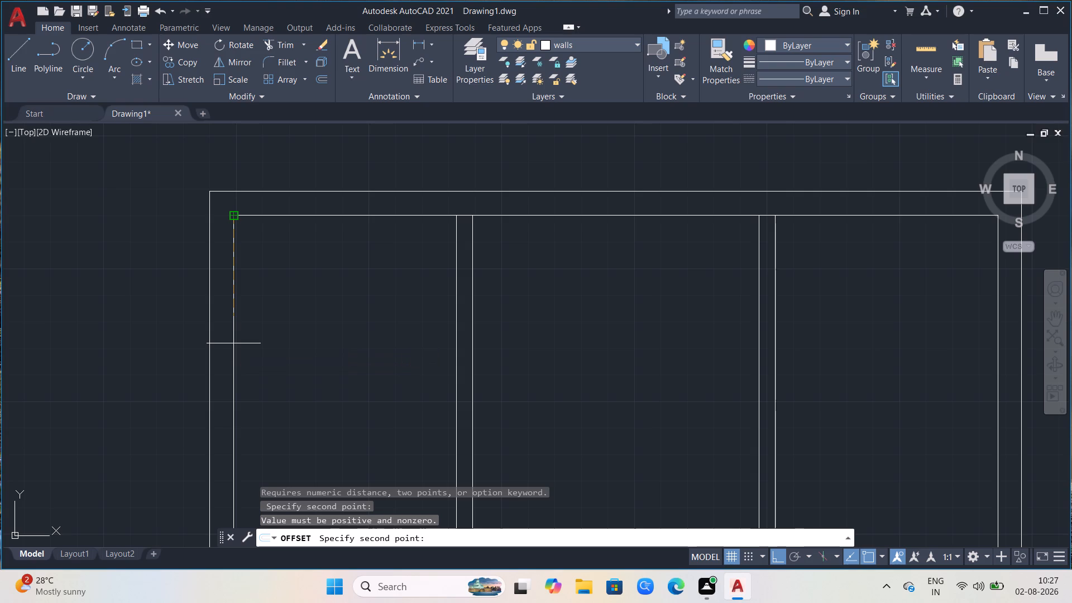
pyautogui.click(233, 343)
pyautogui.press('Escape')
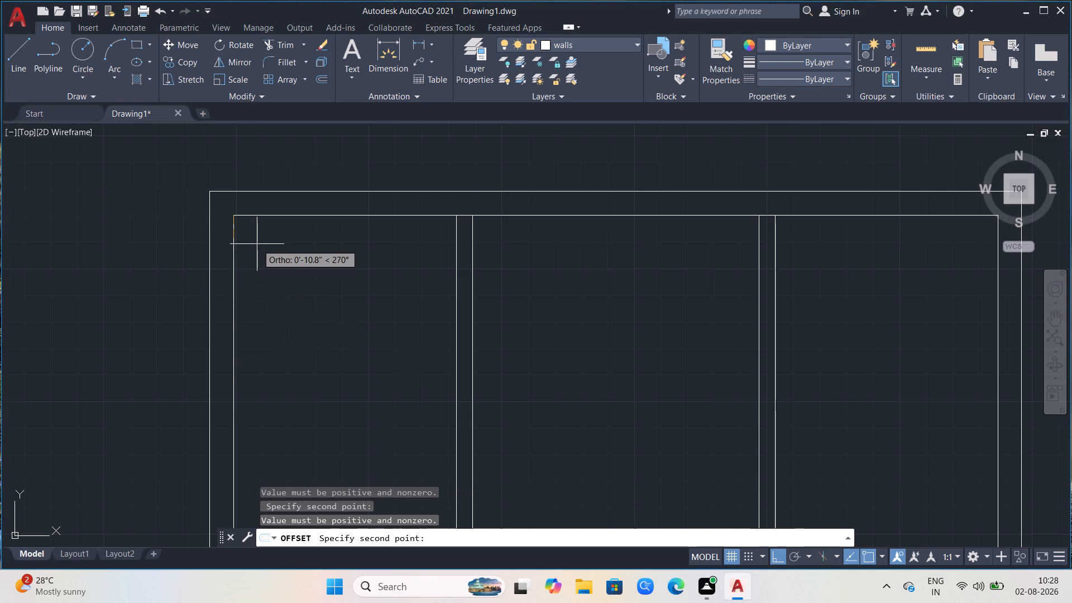
# Offset the top wall's inner line 5'6" downward, into the rooms.
pyautogui.press('o')
pyautogui.press('Return')
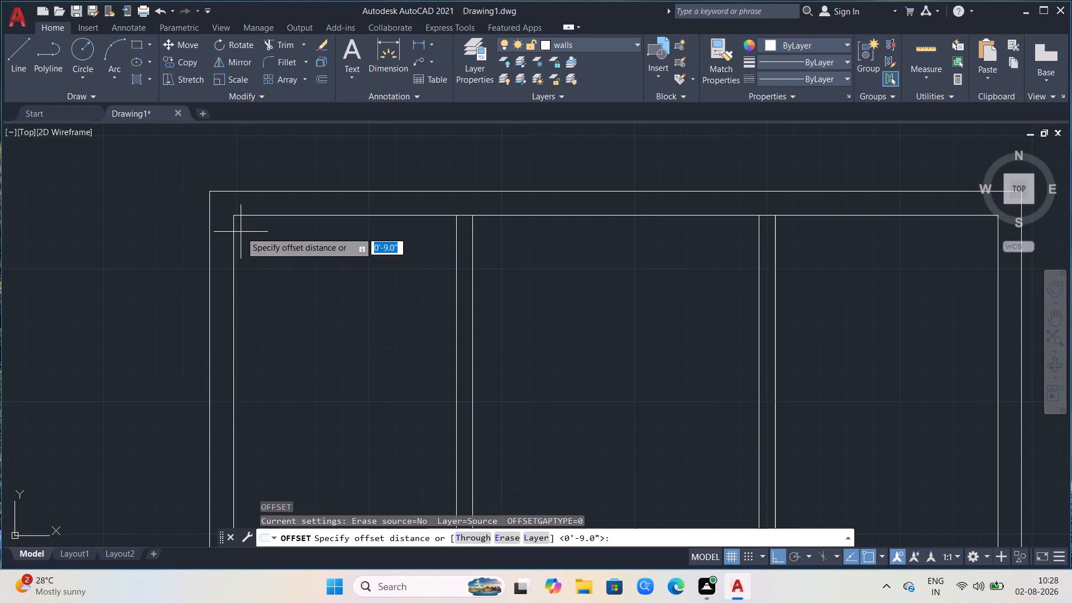
pyautogui.click(233, 217)
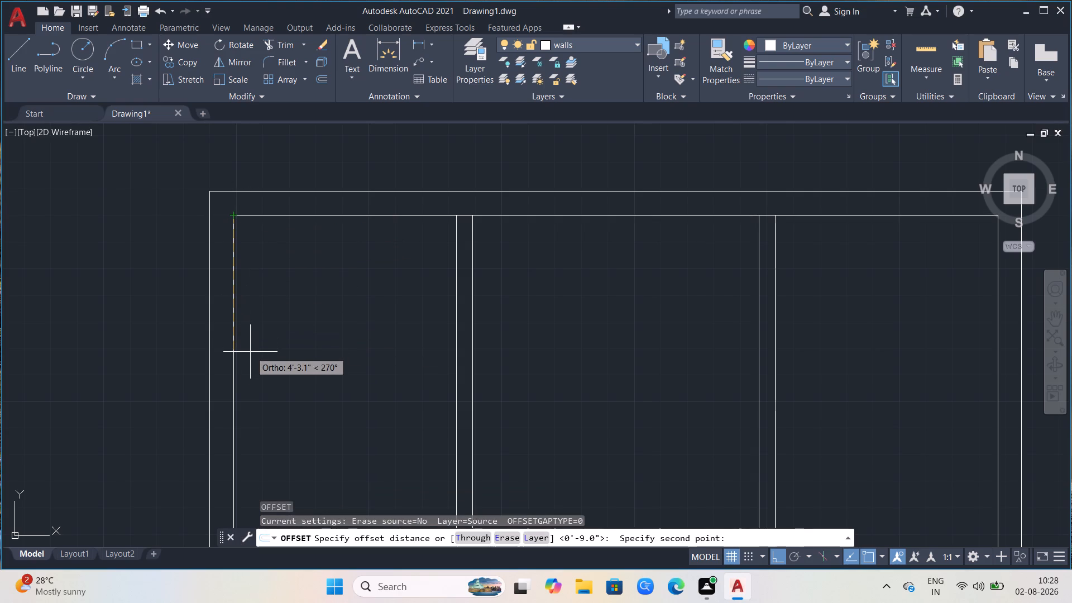
pyautogui.press('5')
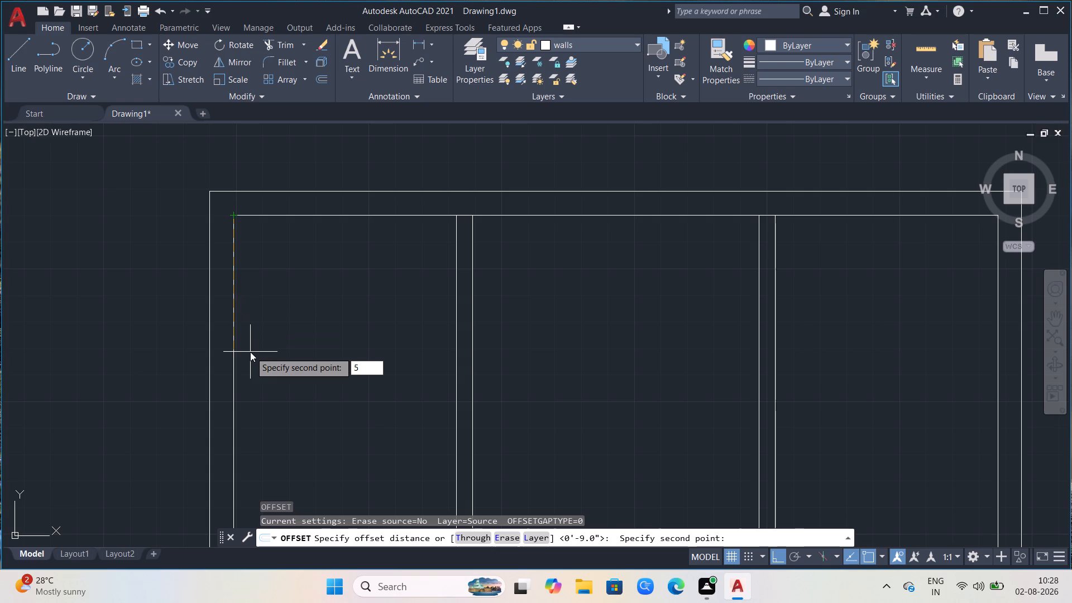
pyautogui.press("'")
pyautogui.press('6')
pyautogui.press('Return')
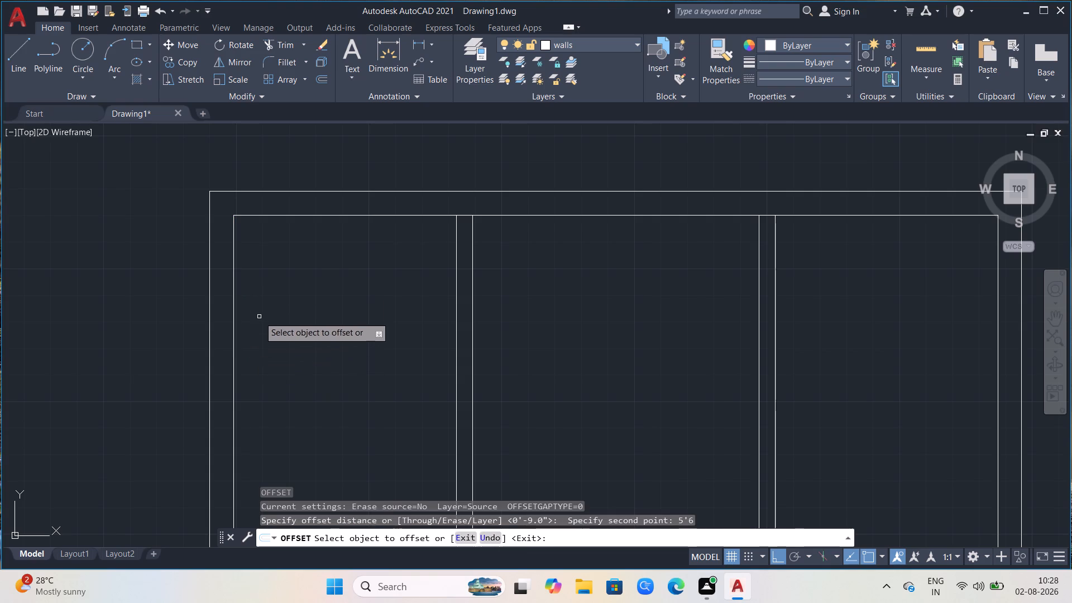
pyautogui.click(253, 217)
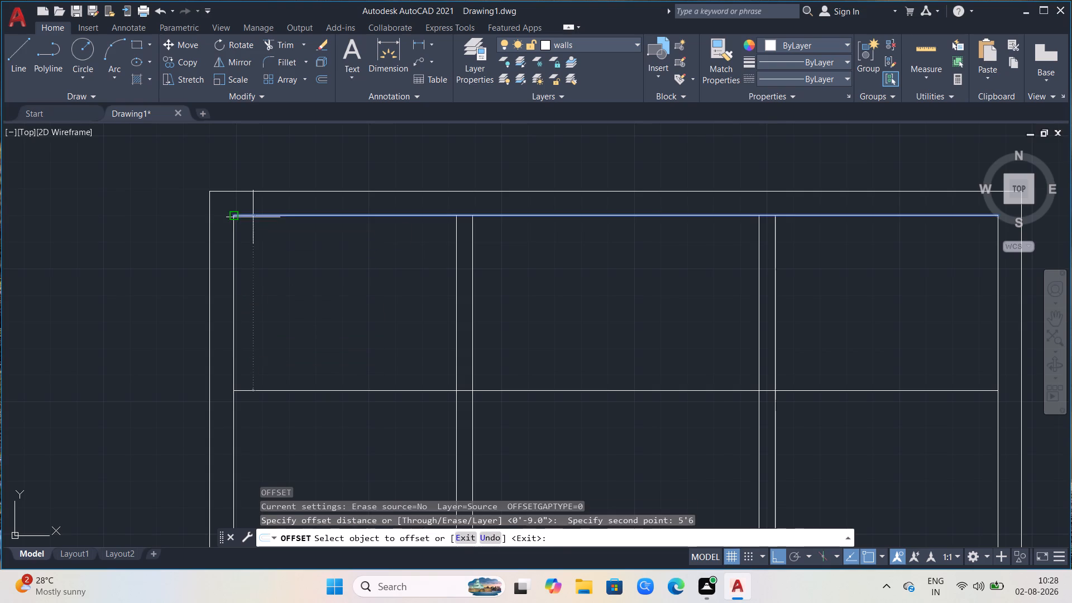
pyautogui.click(253, 226)
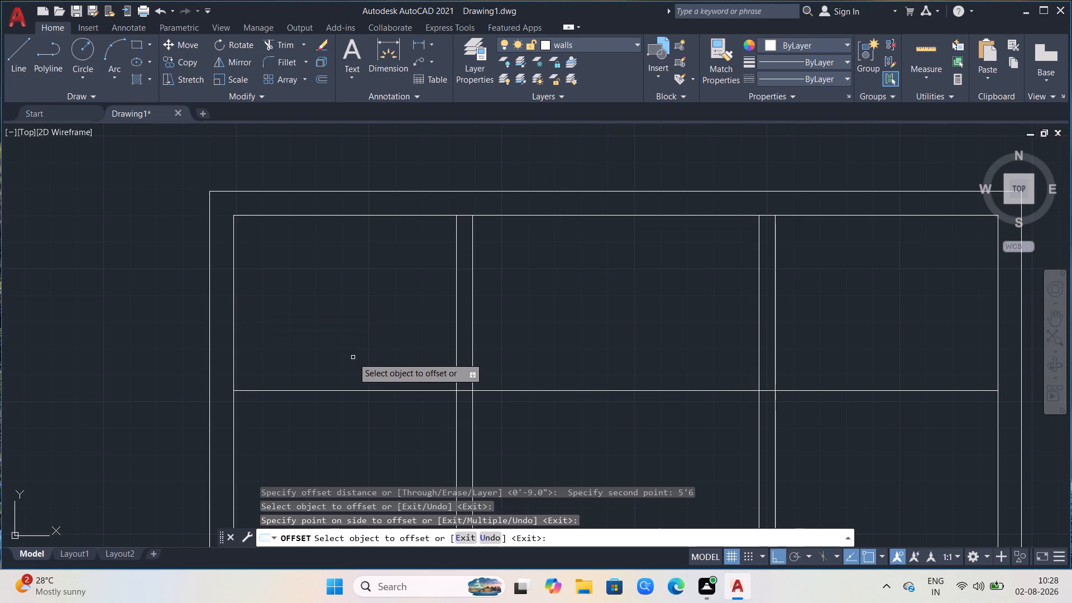
# Offset the new horizontal line 6 inches downward to form a horizontal partition across the plan.
pyautogui.scroll(1, 436, 379)
pyautogui.scroll(-1, 437, 394)
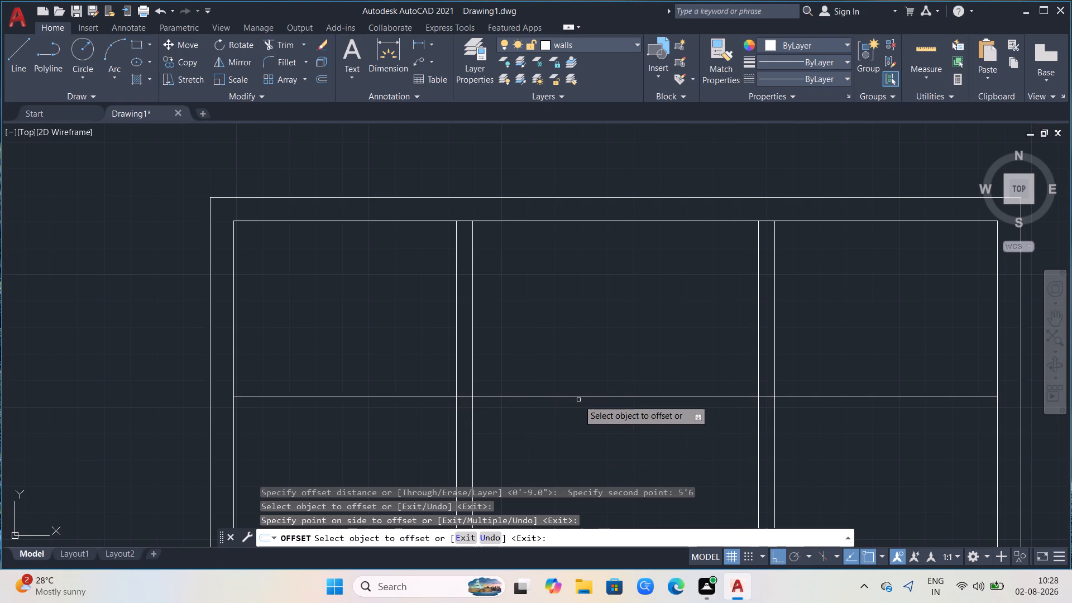
pyautogui.click(370, 396)
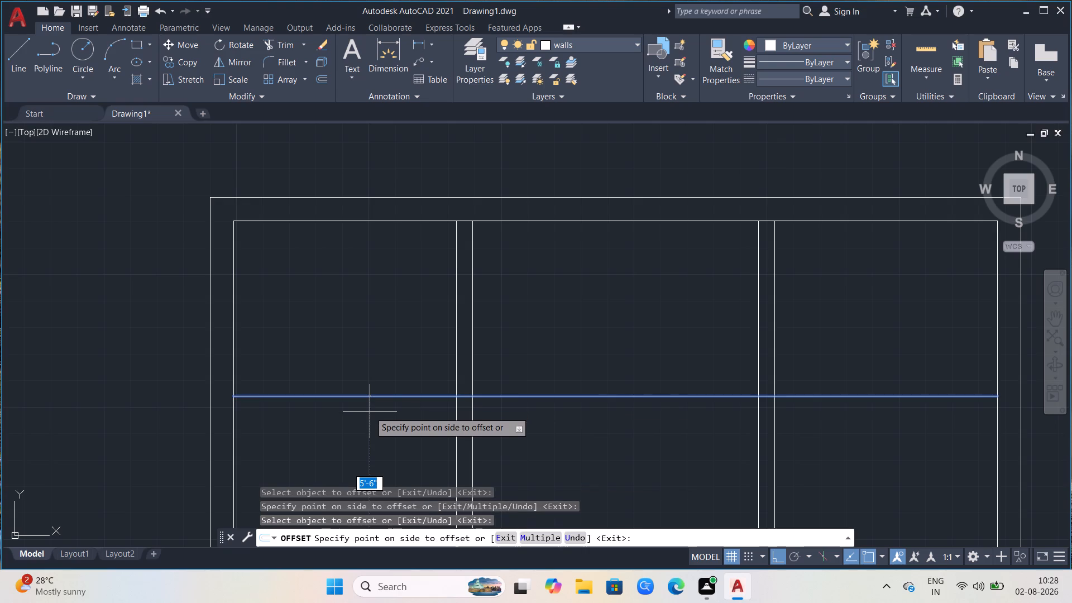
pyautogui.press('6')
pyautogui.press('Return')
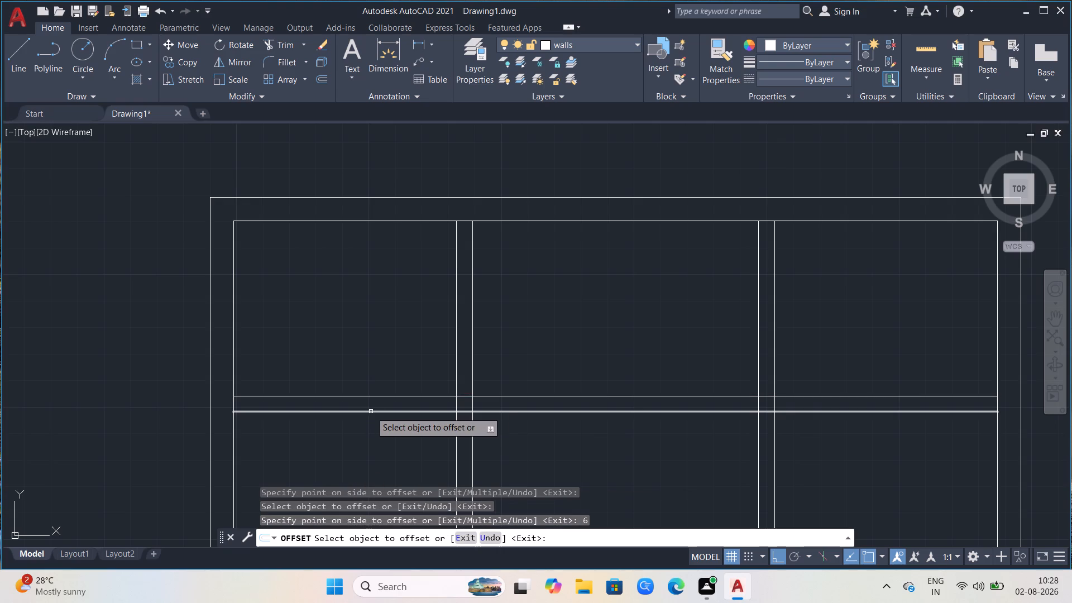
# Offset the left wall's inner line 2 inches to the right, and offset the new line 2'6" to the right.
pyautogui.scroll(-1, 524, 410)
pyautogui.scroll(2, 614, 376)
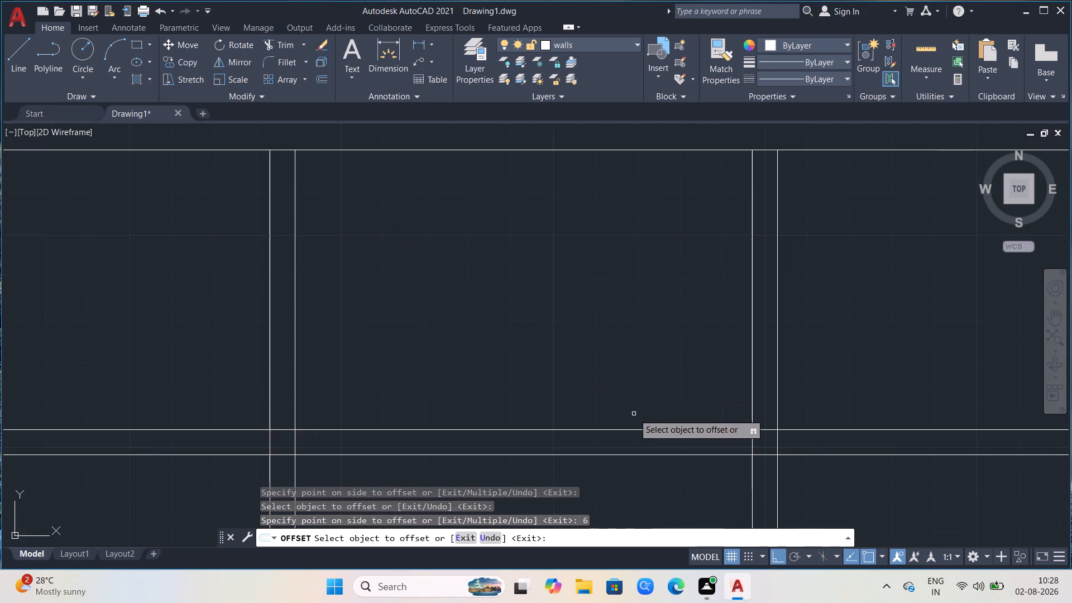
pyautogui.scroll(-1, 539, 432)
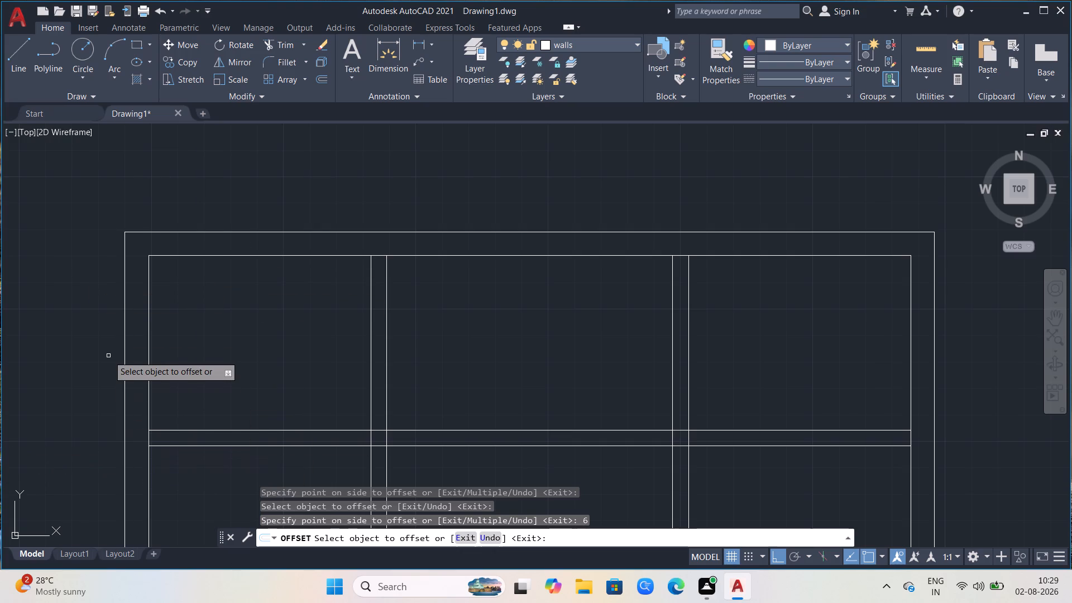
pyautogui.click(147, 438)
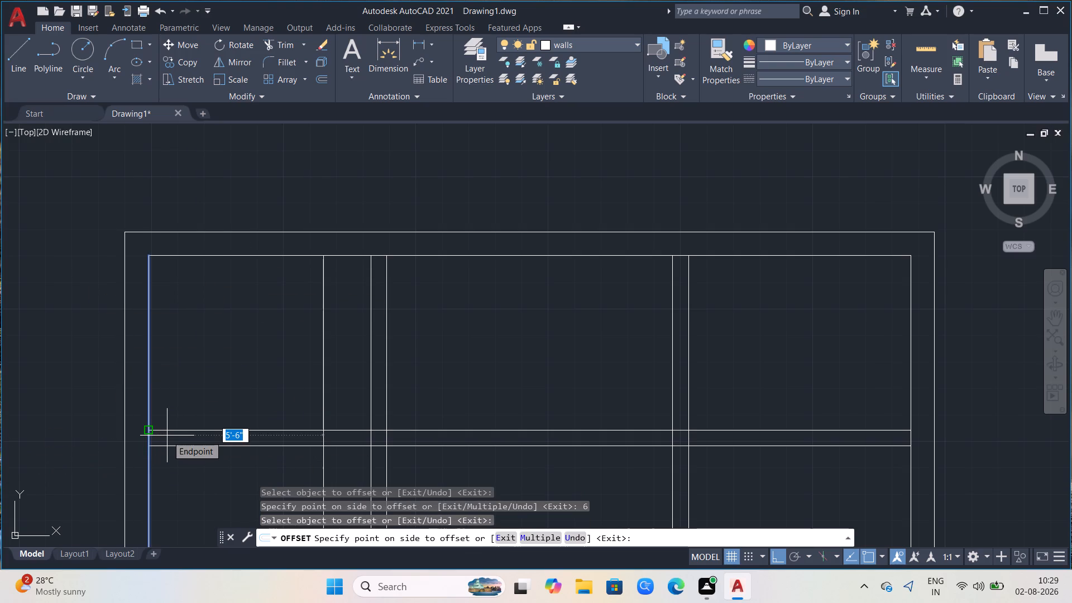
pyautogui.press('2')
pyautogui.press('Return')
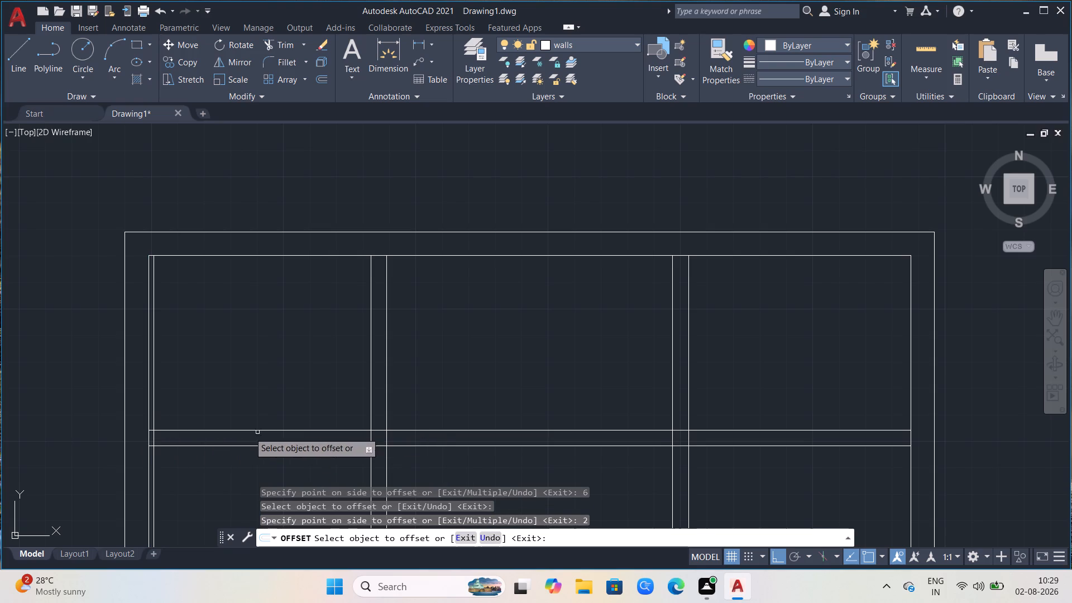
pyautogui.click(155, 386)
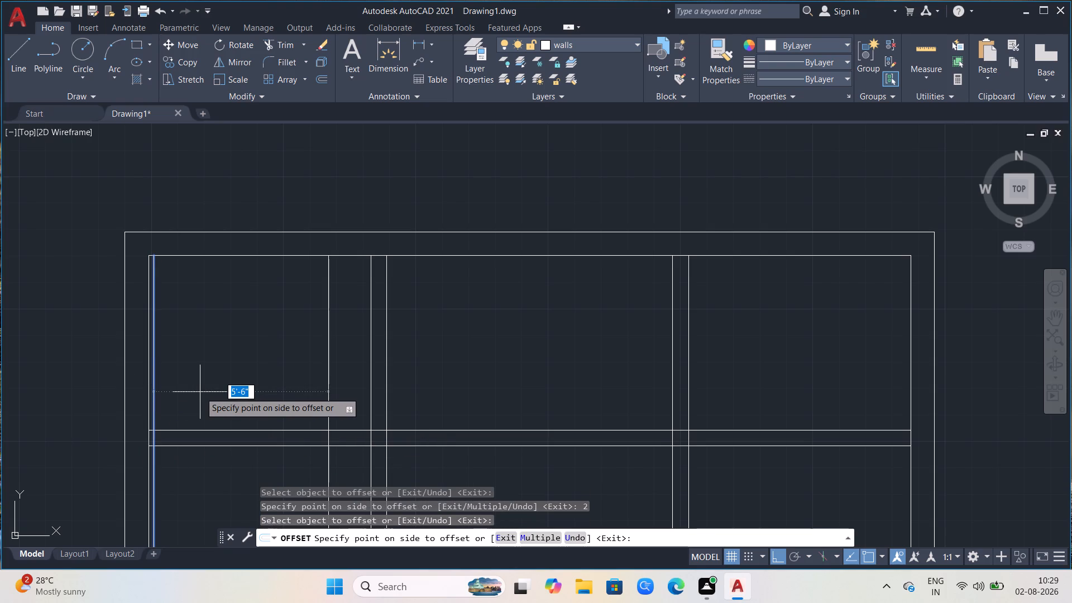
pyautogui.press('2')
pyautogui.write("'6")
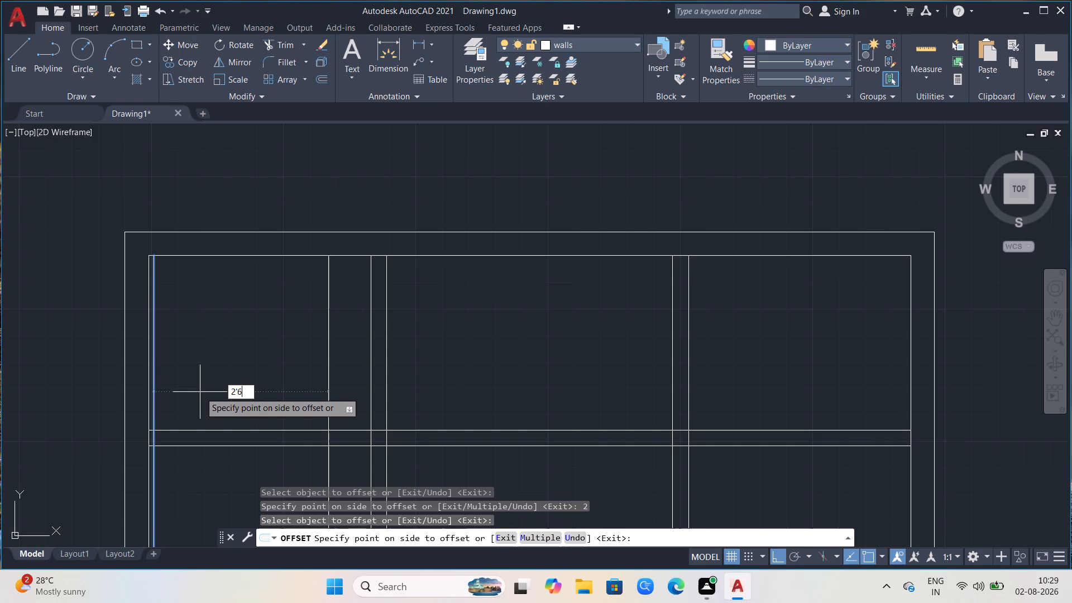
pyautogui.press('Return')
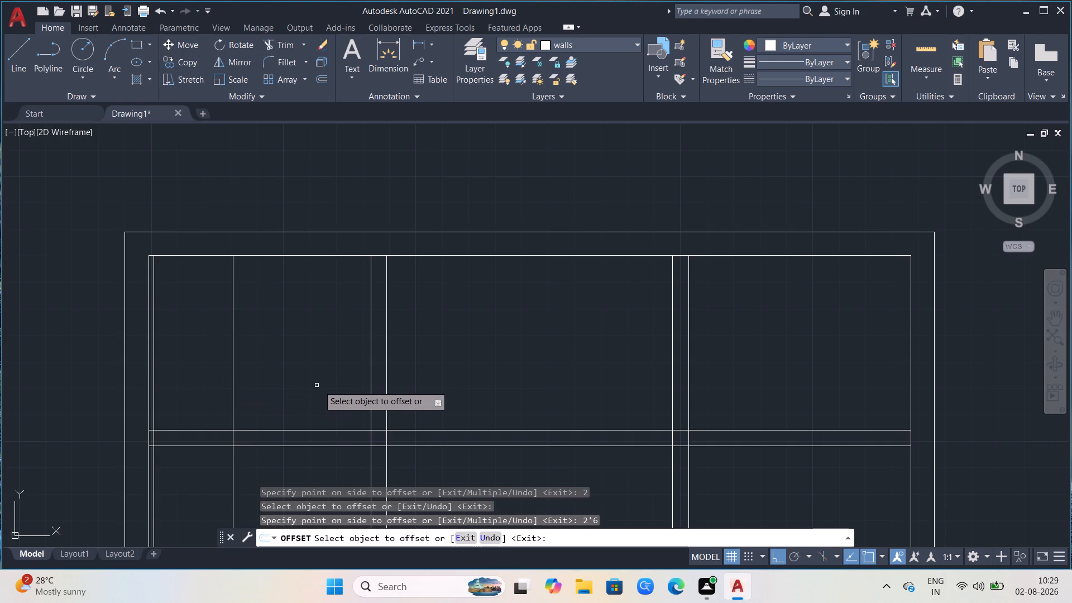
# Offset the left vertical partition's right-hand line 9 inches to the right, and offset the new line 2'6" to the right.
pyautogui.click(386, 389)
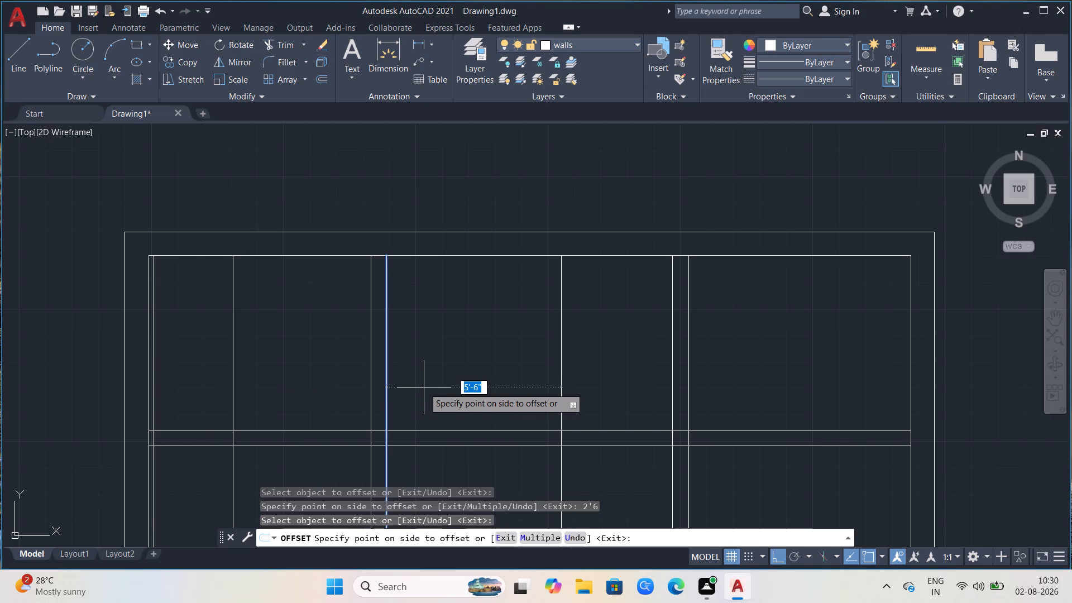
pyautogui.press('3')
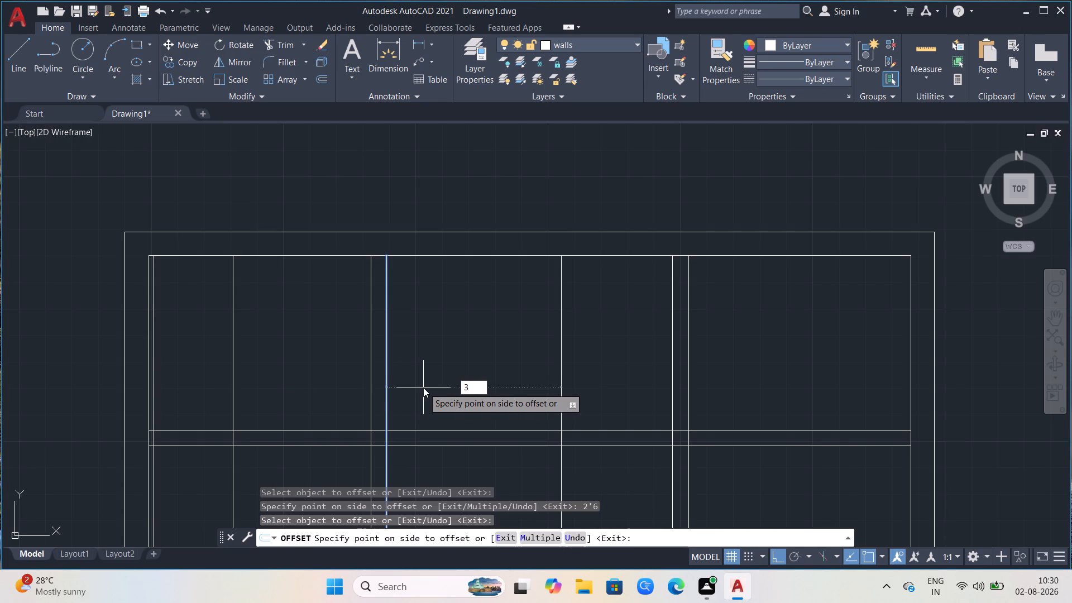
pyautogui.press('BackSpace')
pyautogui.press('9')
pyautogui.press('Return')
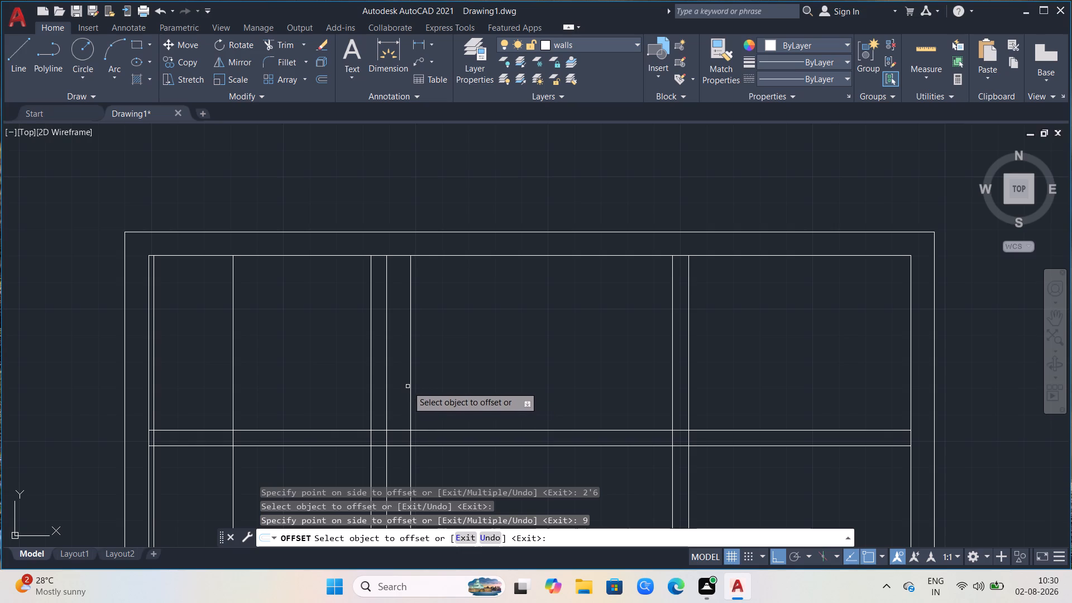
pyautogui.click(411, 386)
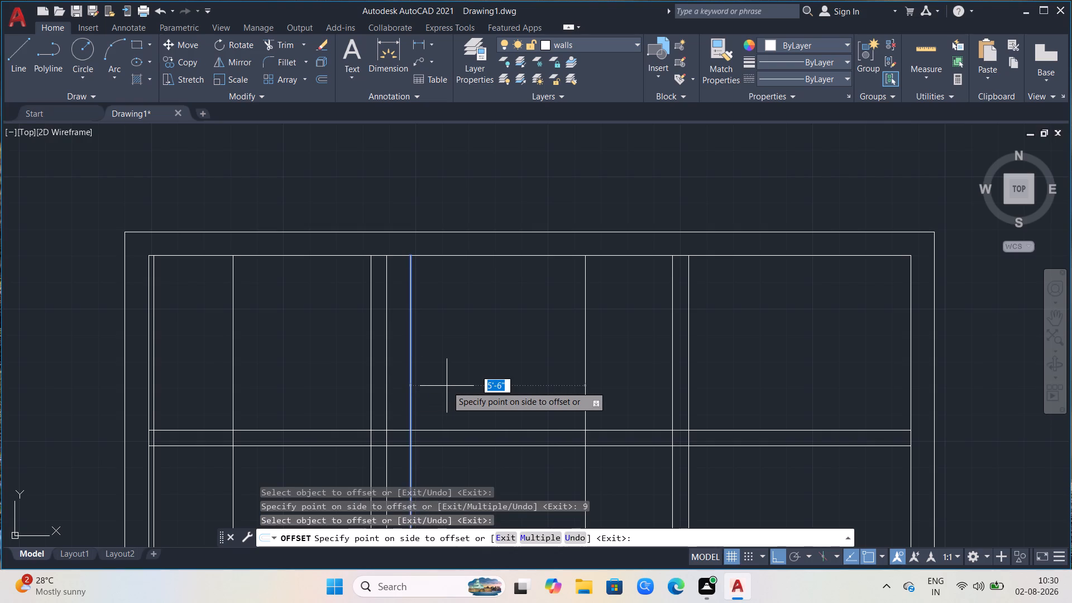
pyautogui.press('2')
pyautogui.press("'")
pyautogui.press('6')
pyautogui.press('Return')
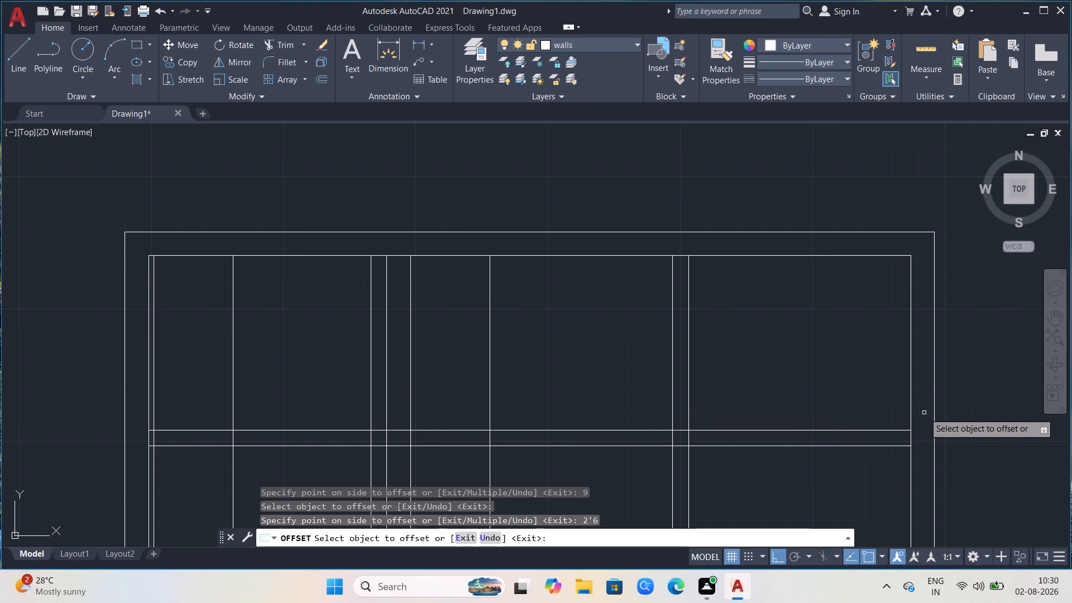
# Offset the right wall's inner line 2 inches to the left, and offset the new line 2'6" to the left.
pyautogui.click(910, 401)
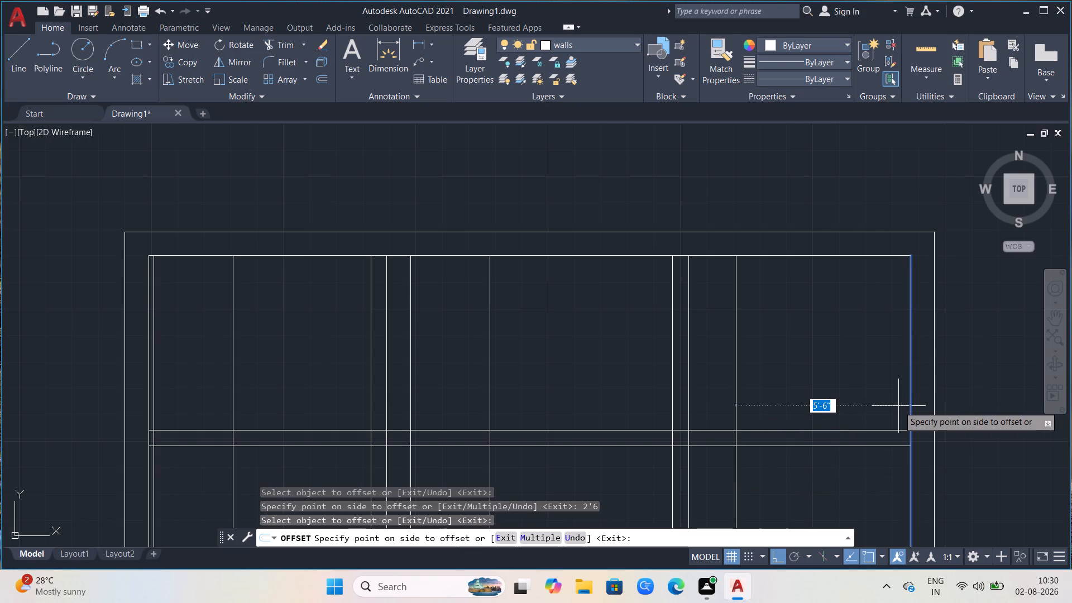
pyautogui.press('2')
pyautogui.press('Return')
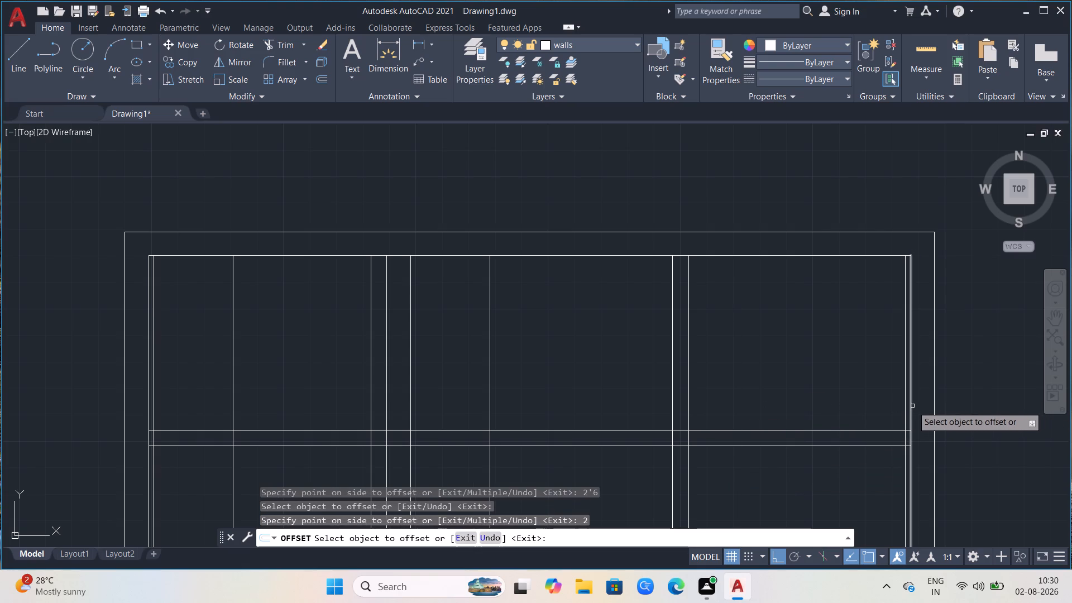
pyautogui.click(906, 413)
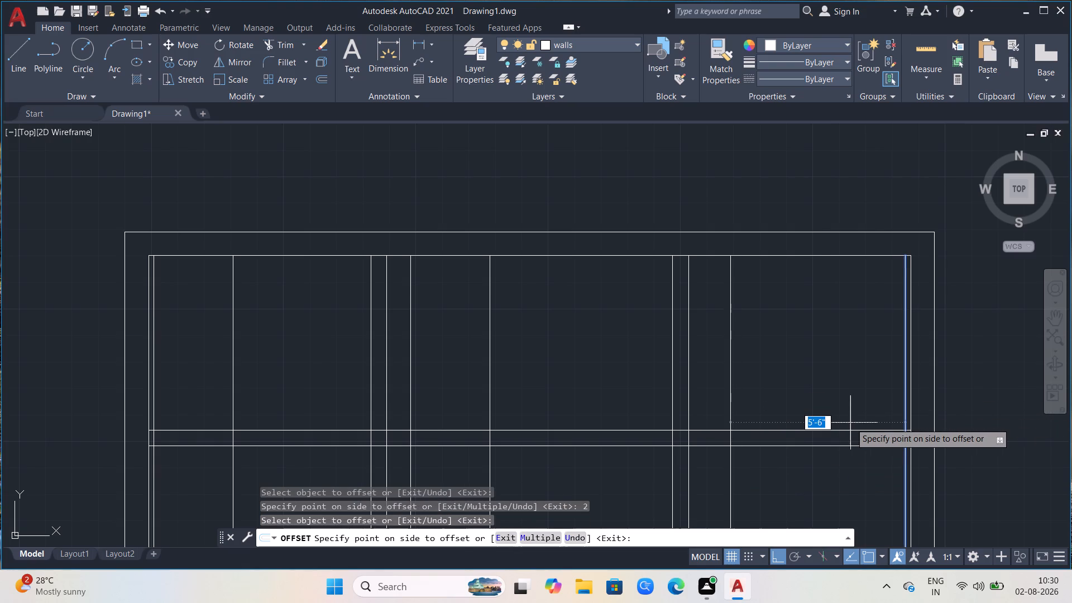
pyautogui.press('2')
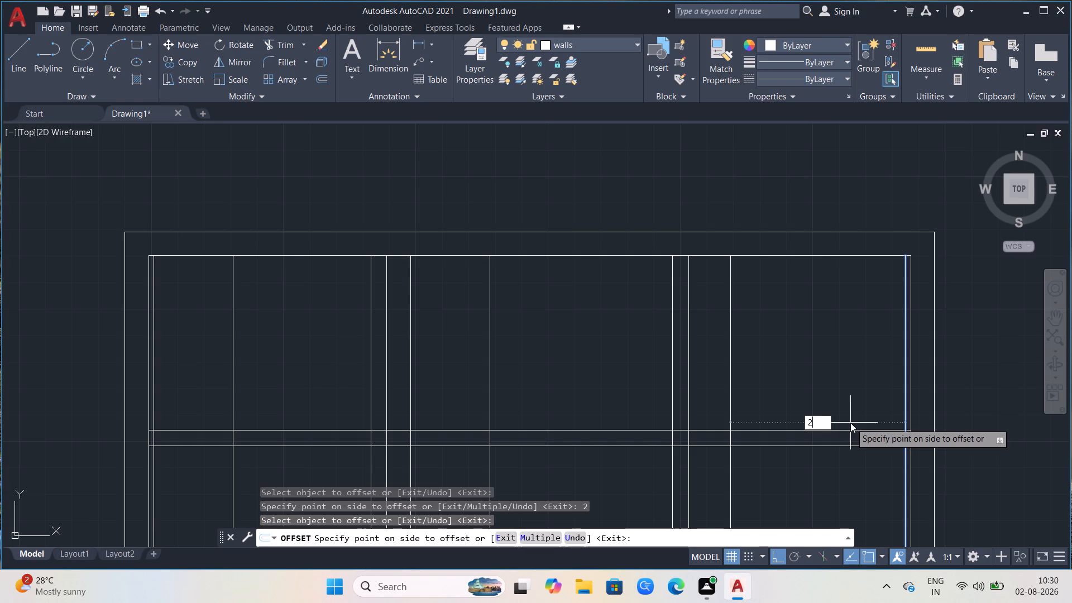
pyautogui.press("'")
pyautogui.press('6')
pyautogui.press('Return')
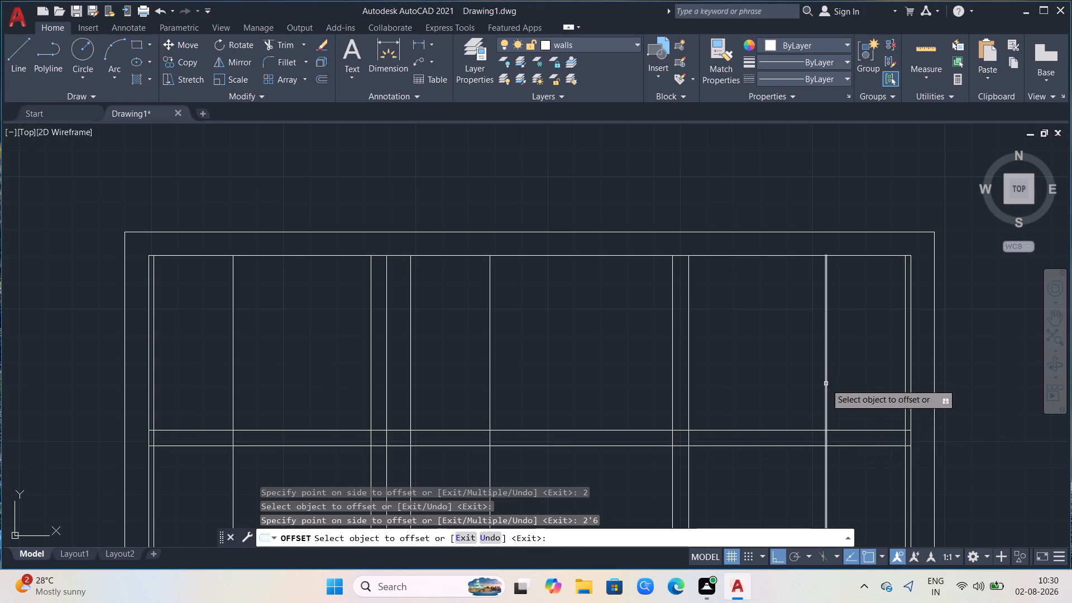
pyautogui.press('Escape')
# Trim the horizontal partition between the two guide lines near the right wall to open a doorway, and trim away the guides outside the partition.
pyautogui.write('tr')
pyautogui.press('Return')
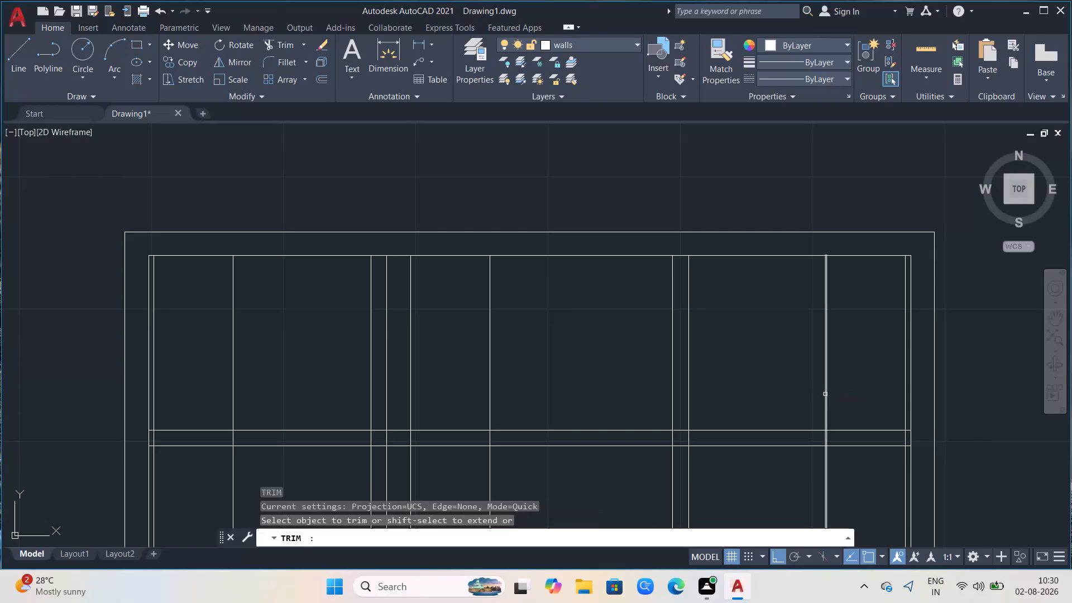
pyautogui.click(884, 428)
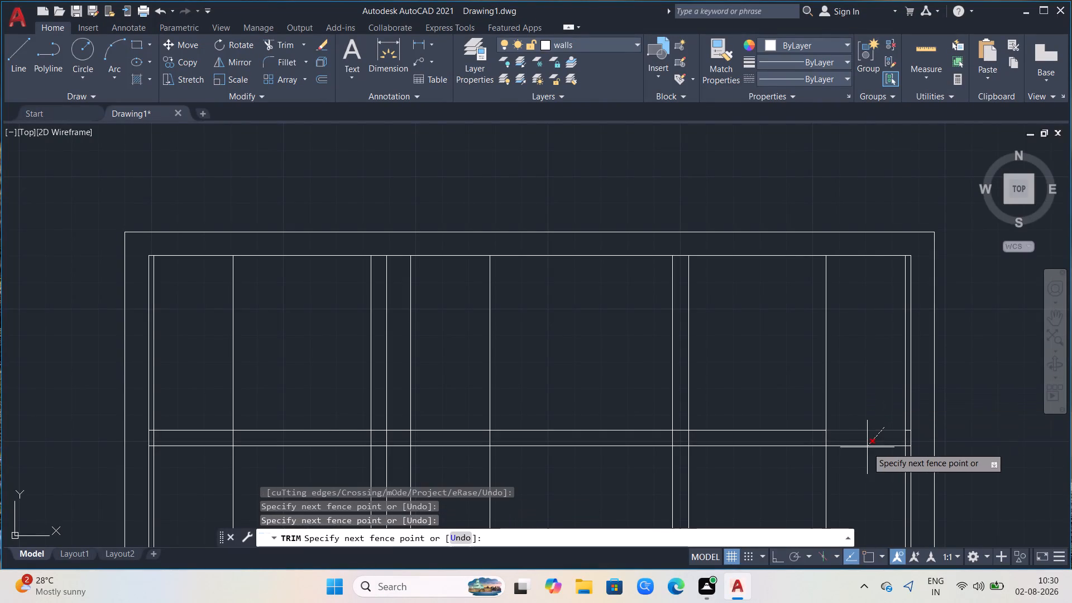
pyautogui.click(861, 455)
pyautogui.click(850, 406)
pyautogui.click(819, 411)
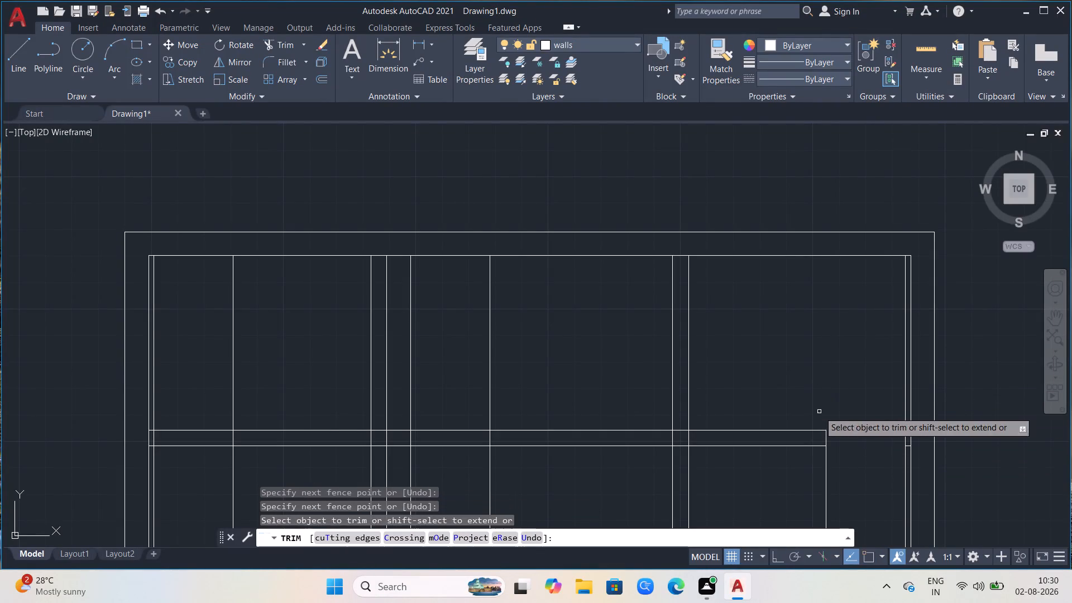
pyautogui.click(907, 388)
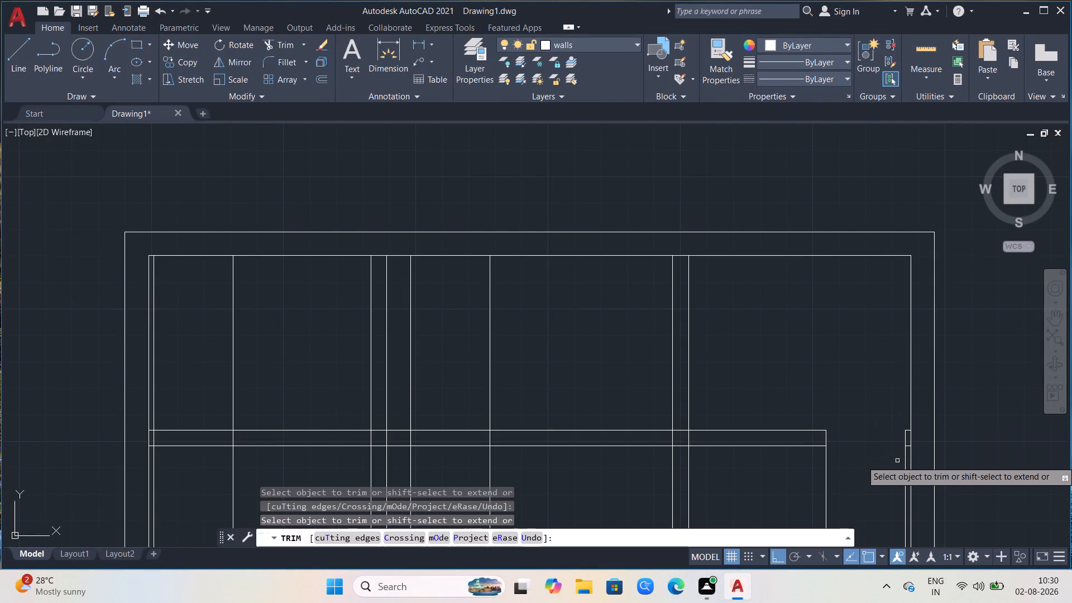
pyautogui.click(906, 460)
pyautogui.click(840, 471)
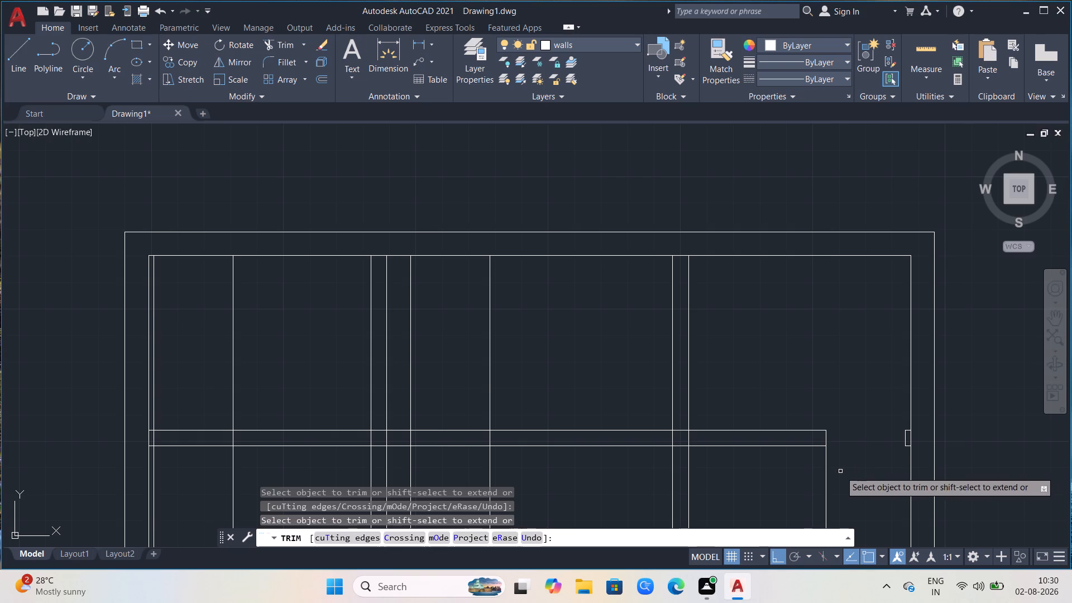
pyautogui.click(788, 485)
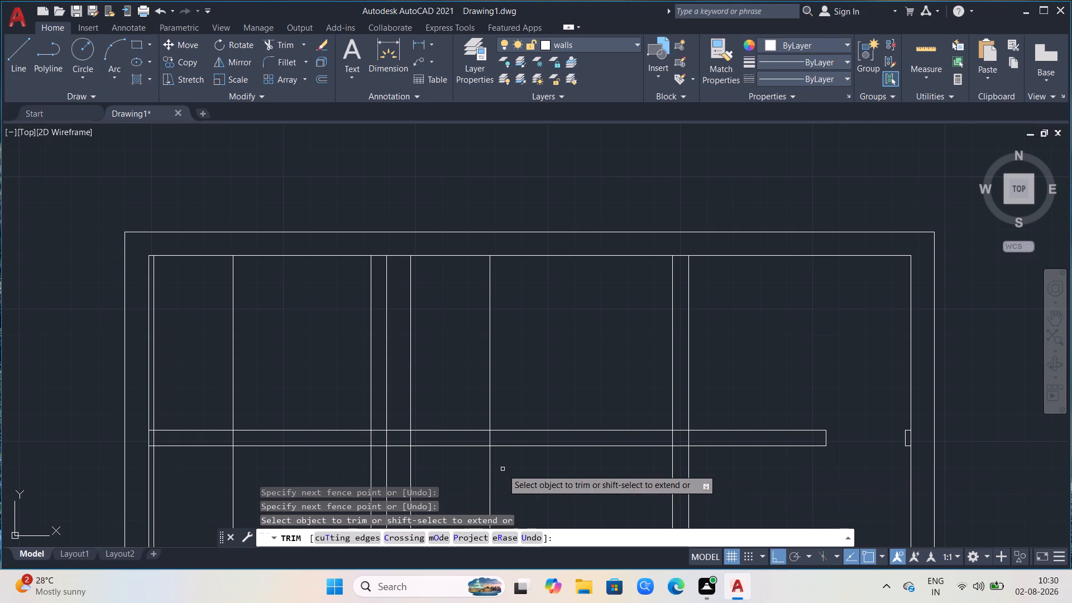
# Trim the horizontal partition between the middle room's guide lines to open a doorway, and trim away the guides above and below it.
pyautogui.click(502, 469)
pyautogui.click(404, 482)
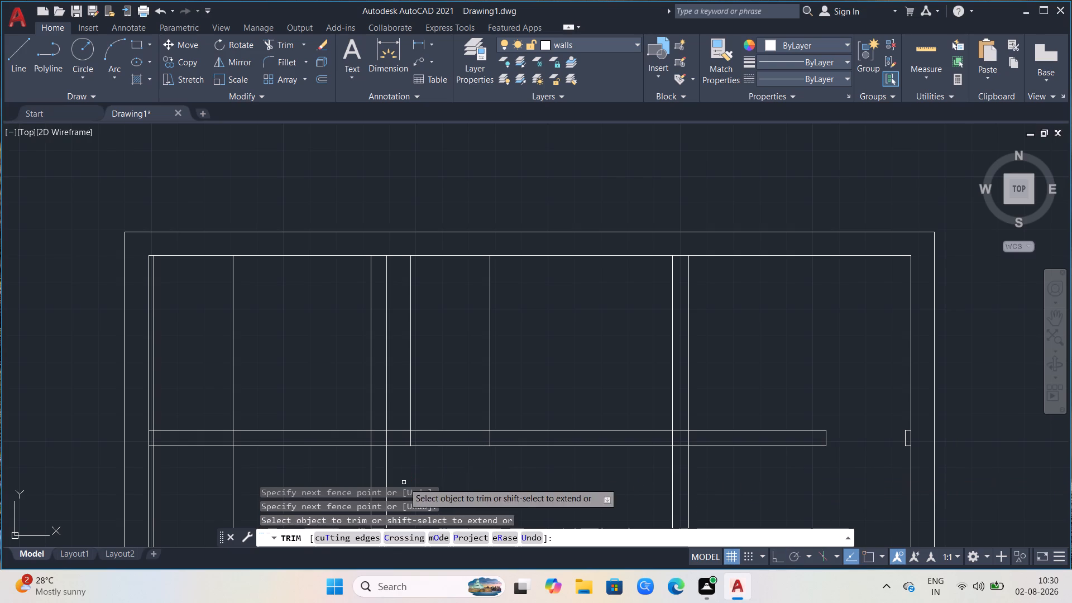
pyautogui.click(452, 415)
pyautogui.click(447, 451)
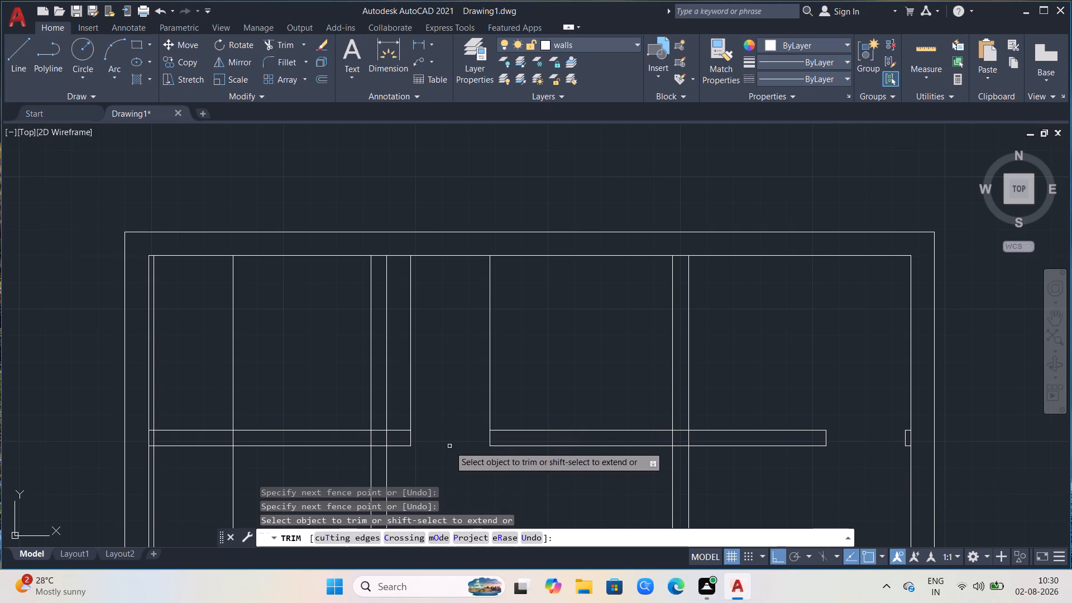
pyautogui.moveTo(552, 350); pyautogui.dragTo(513, 357)
pyautogui.moveTo(398, 376); pyautogui.dragTo(496, 374)
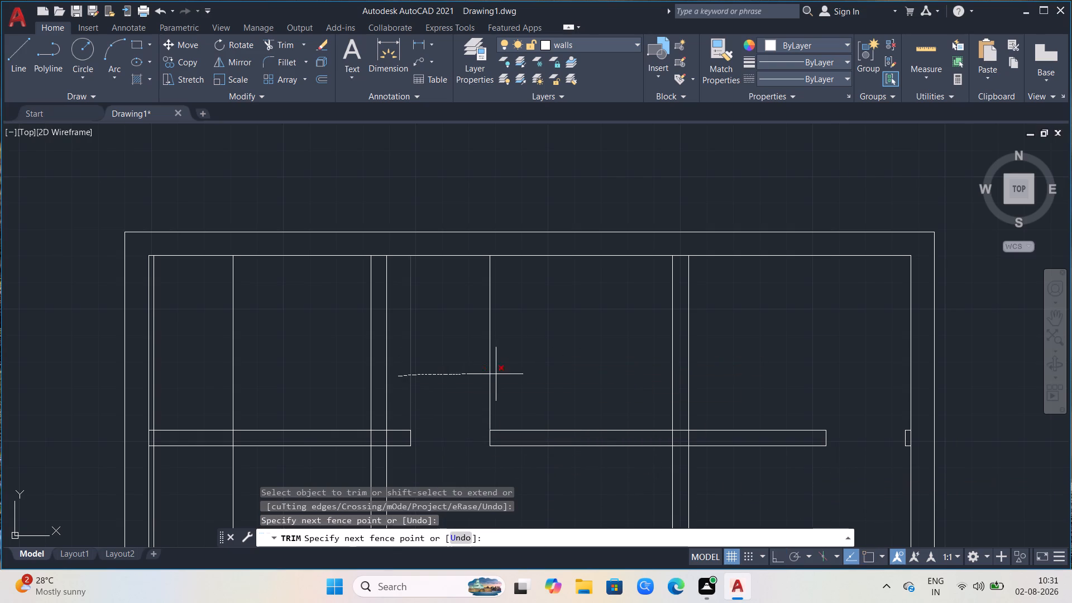
pyautogui.moveTo(496, 374); pyautogui.dragTo(523, 371)
# Trim away the guide lines near the left wall above and below the horizontal partition, and trim the partition between them to open a doorway.
pyautogui.scroll(-2, 495, 409)
pyautogui.scroll(2, 382, 462)
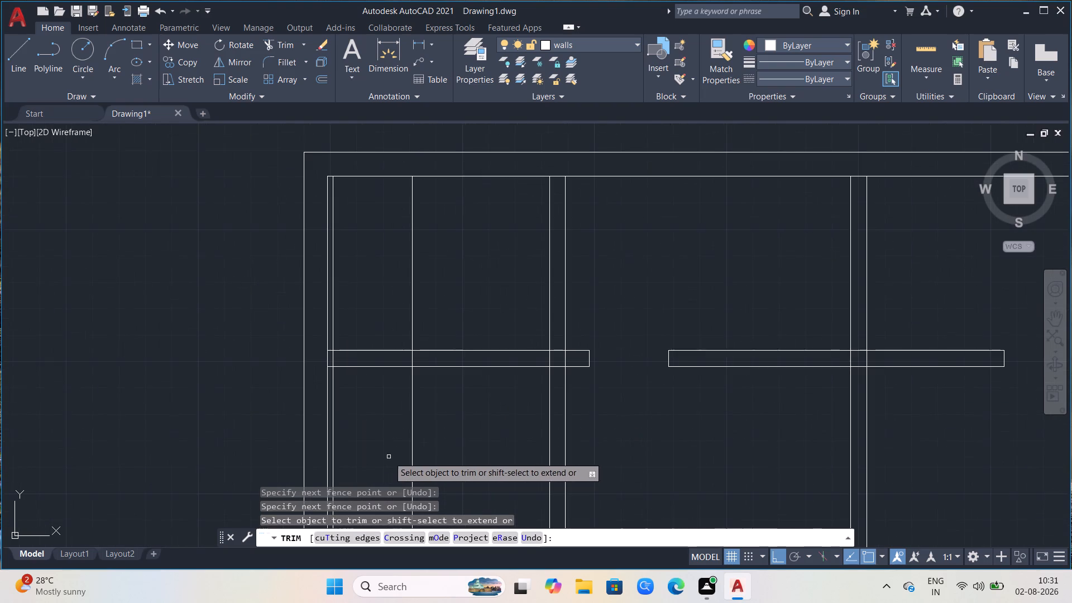
pyautogui.click(423, 400)
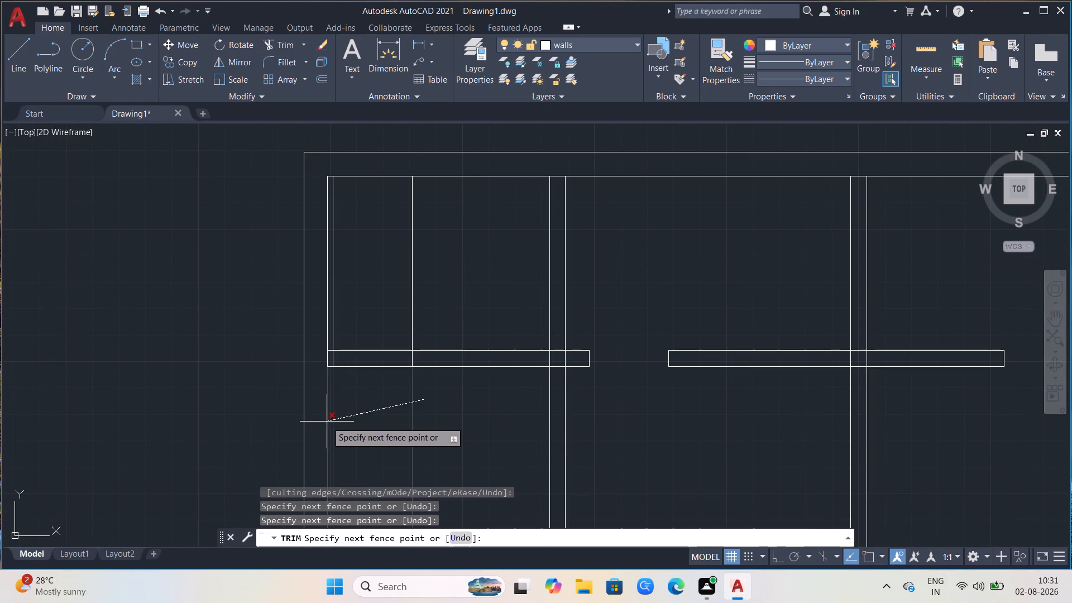
pyautogui.click(329, 422)
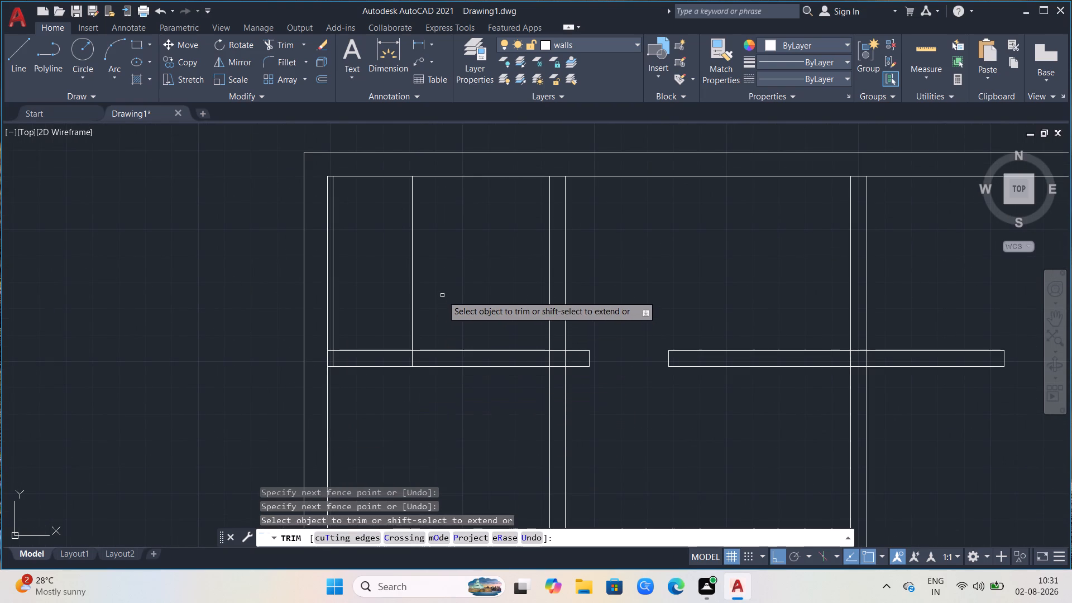
pyautogui.click(442, 295)
pyautogui.click(331, 326)
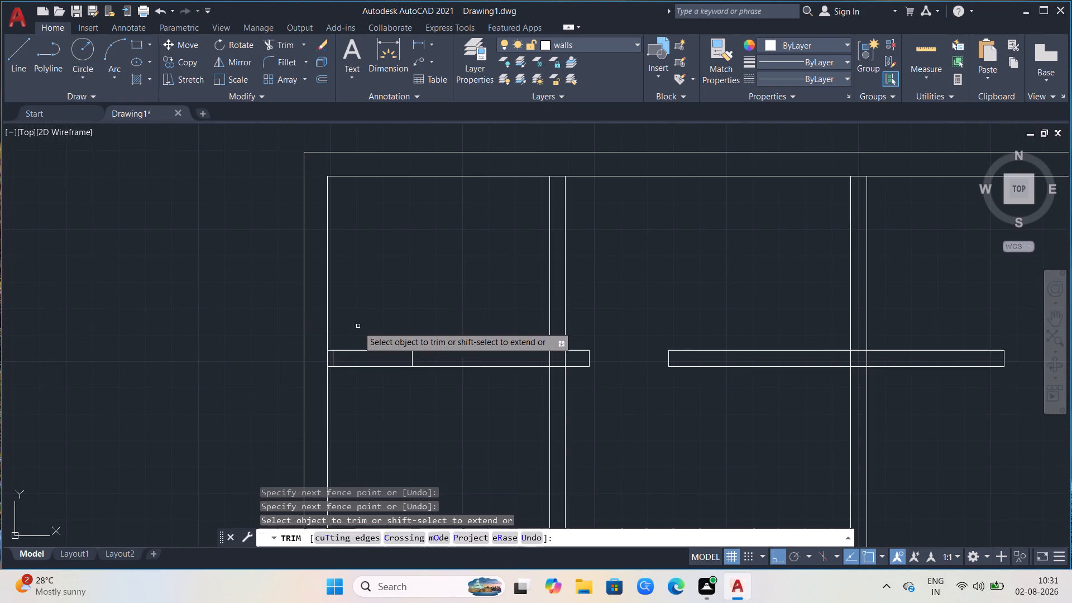
pyautogui.moveTo(360, 328); pyautogui.dragTo(362, 335)
pyautogui.click(364, 389)
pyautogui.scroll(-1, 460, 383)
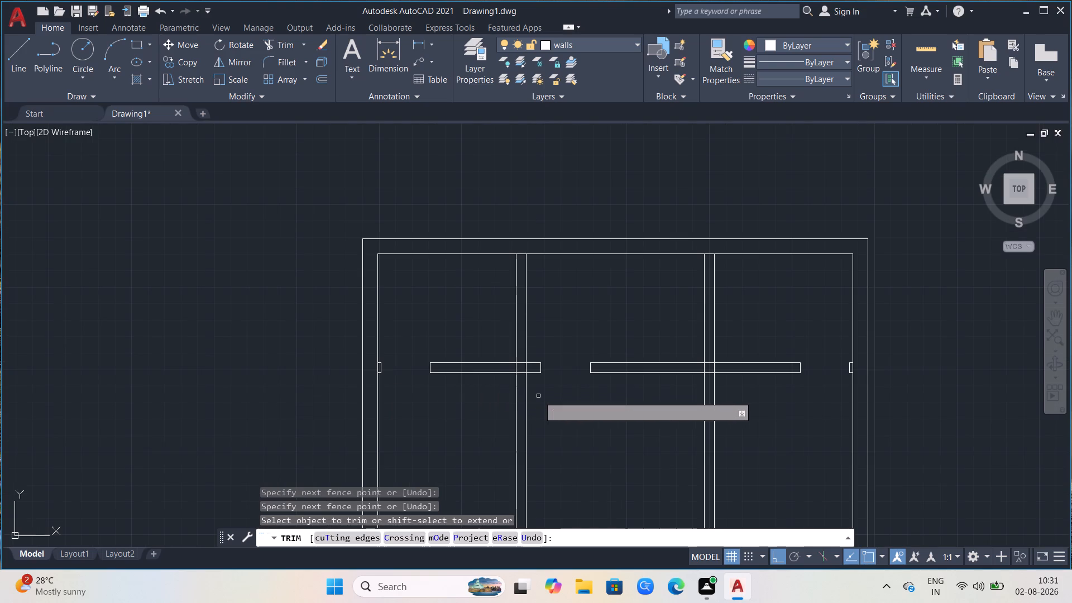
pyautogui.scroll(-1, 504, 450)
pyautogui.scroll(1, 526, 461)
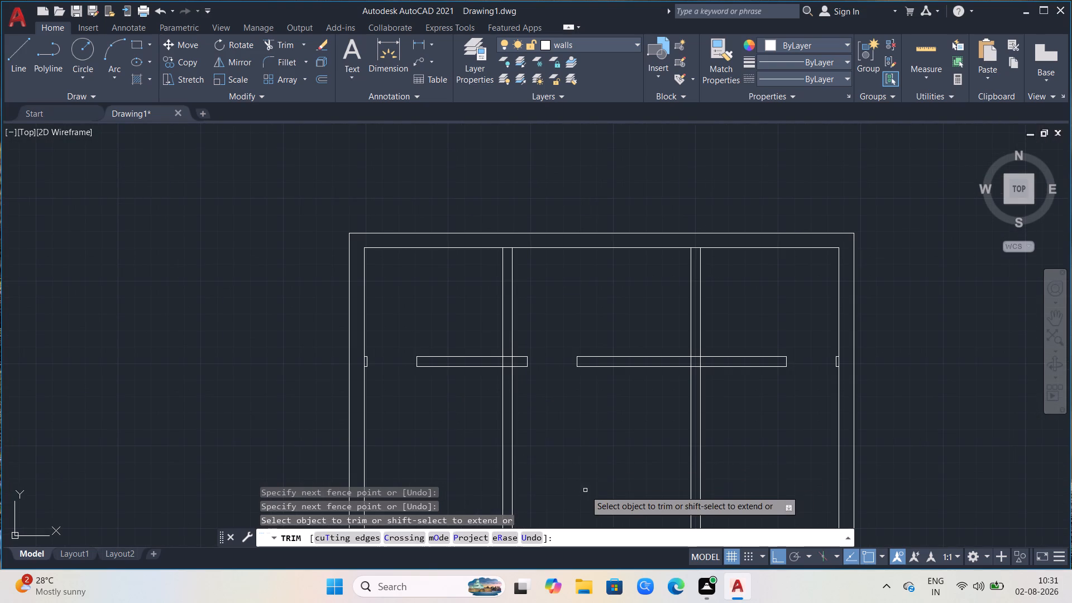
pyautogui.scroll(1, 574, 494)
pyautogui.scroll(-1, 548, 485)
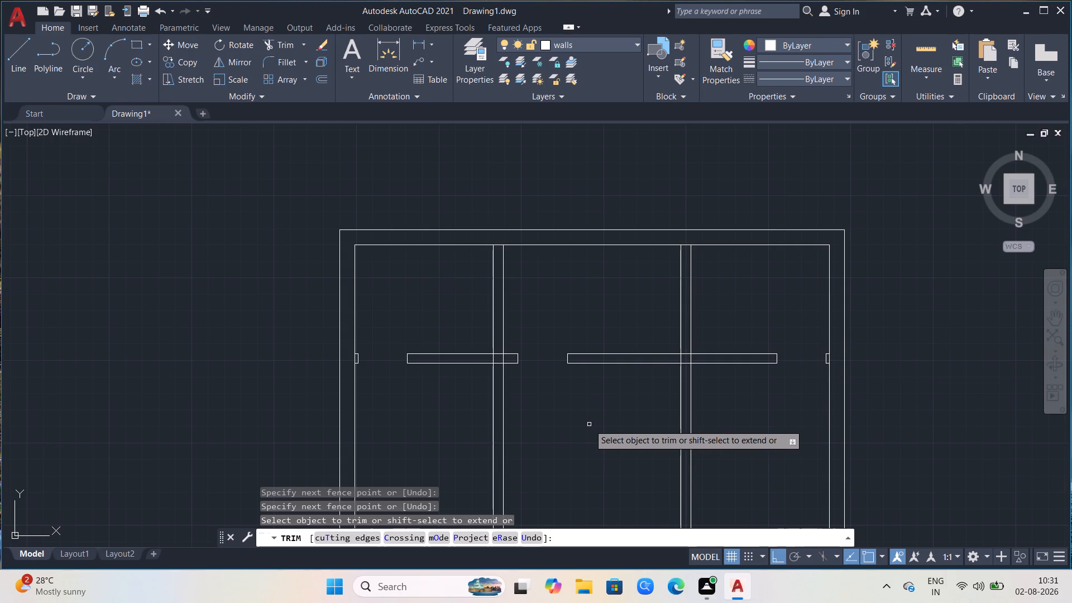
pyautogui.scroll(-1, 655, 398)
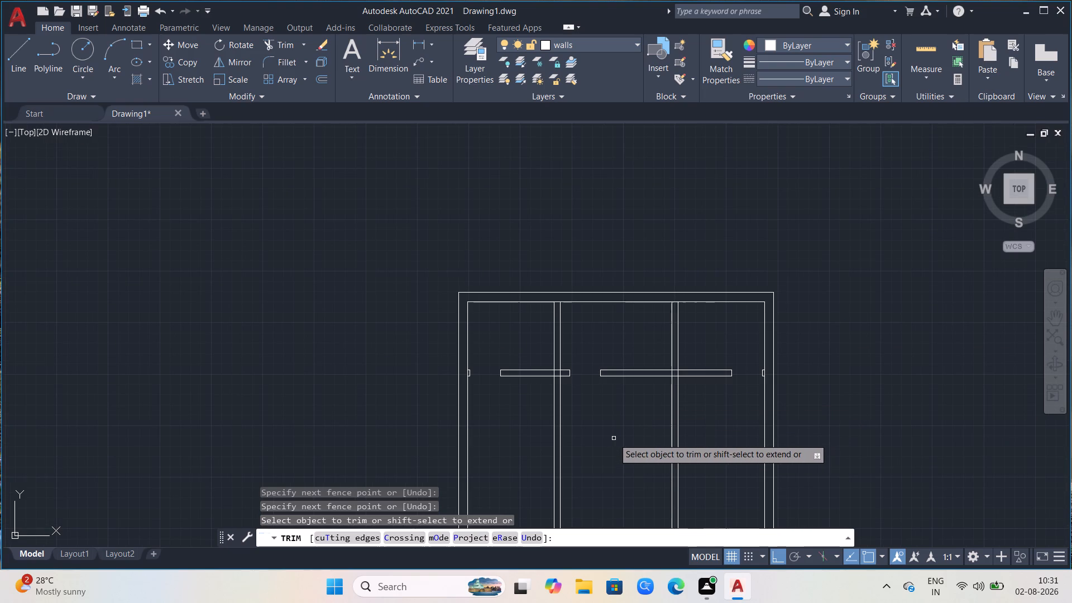
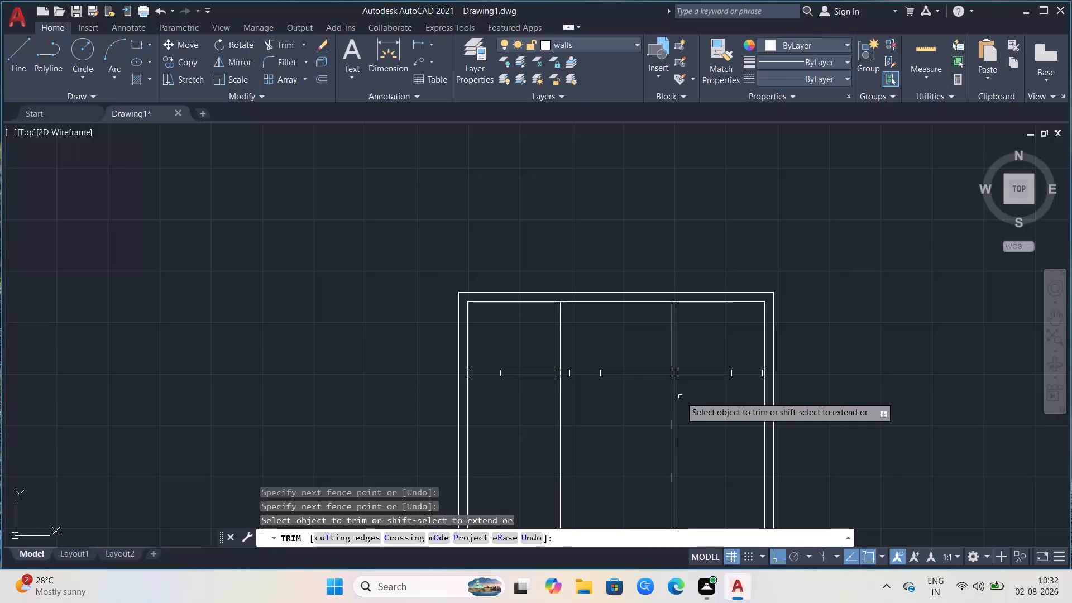
# End the trimming and examine the door openings cut in the horizontal partition and its crossings with the vertical partitions.
pyautogui.scroll(-1, 615, 464)
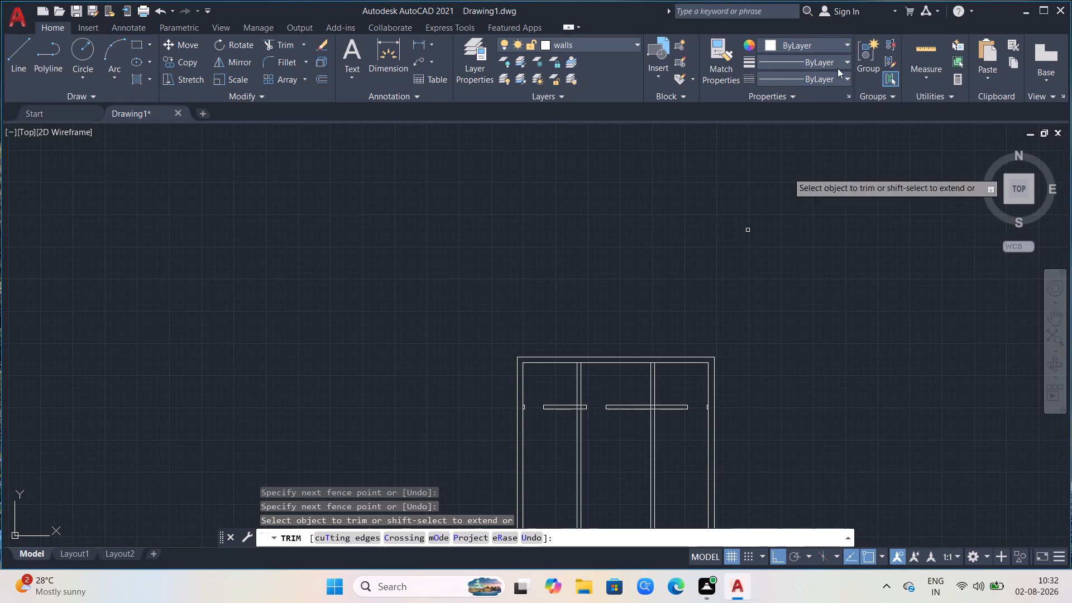
pyautogui.scroll(-1, 592, 337)
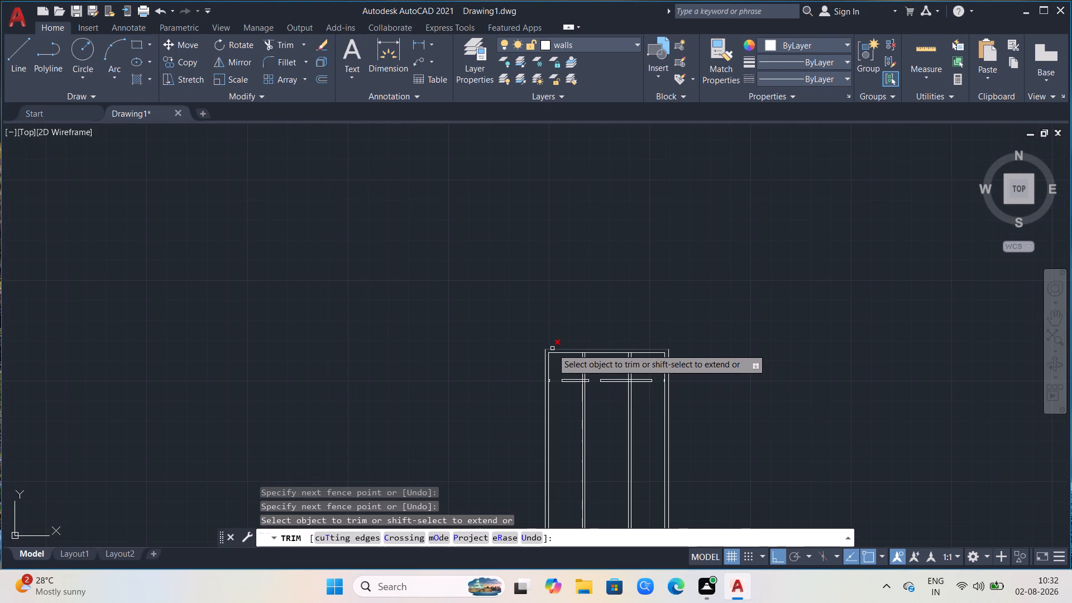
pyautogui.press('Escape')
pyautogui.scroll(-1, 419, 416)
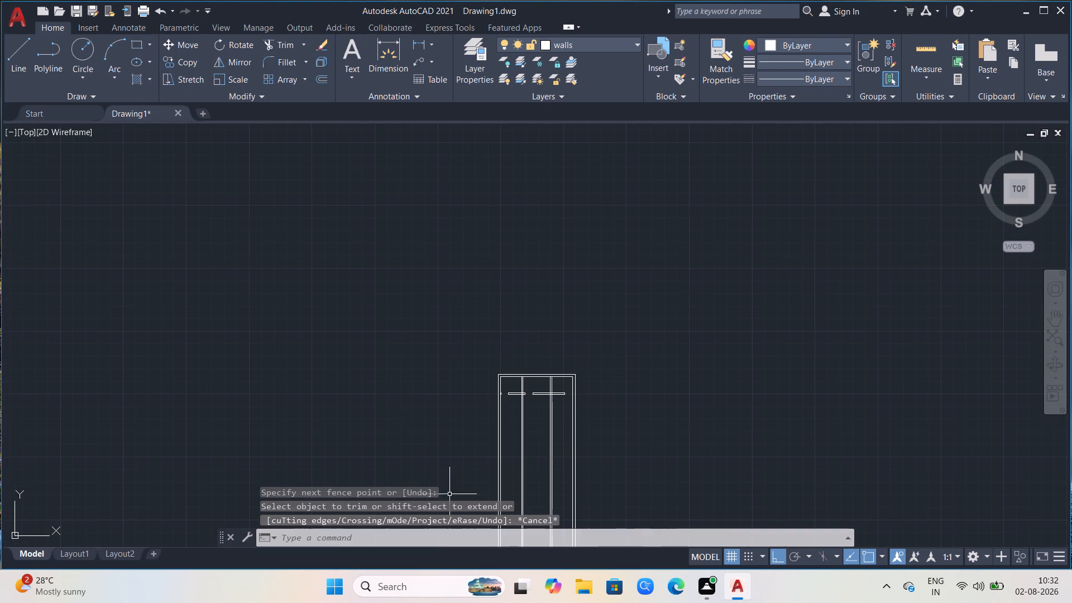
pyautogui.scroll(2, 437, 545)
pyautogui.scroll(3, 563, 508)
pyautogui.scroll(-1, 519, 398)
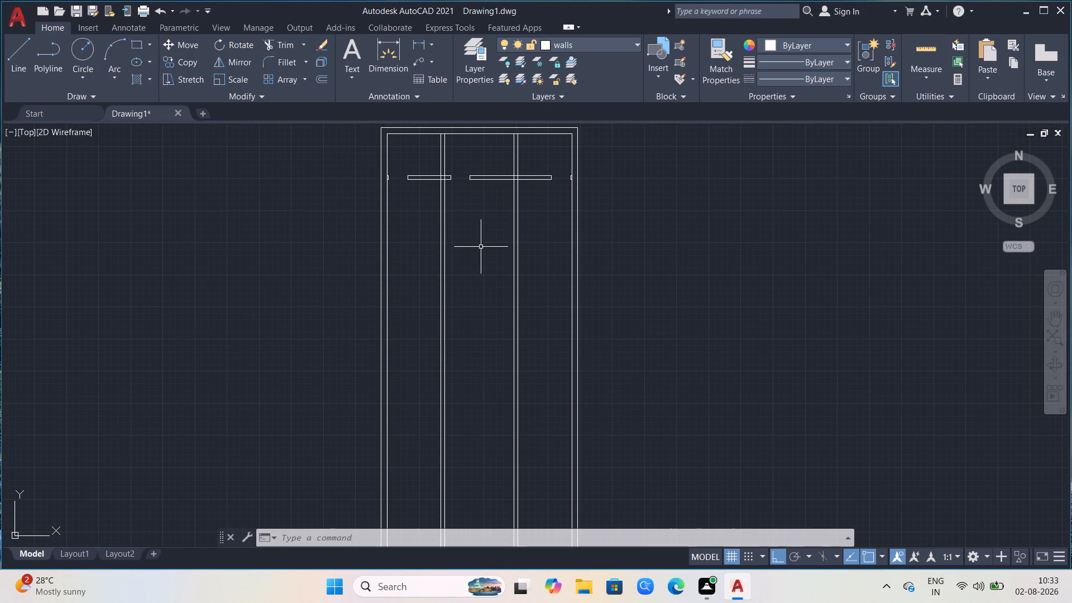
pyautogui.scroll(2, 478, 247)
pyautogui.scroll(-2, 388, 242)
pyautogui.scroll(3, 355, 142)
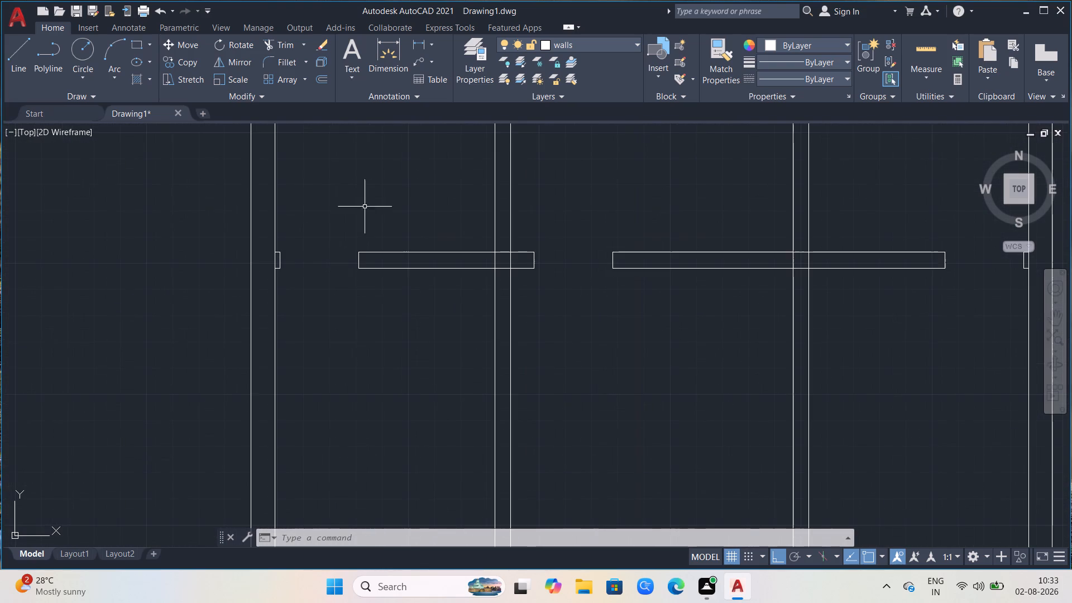
pyautogui.scroll(-2, 358, 309)
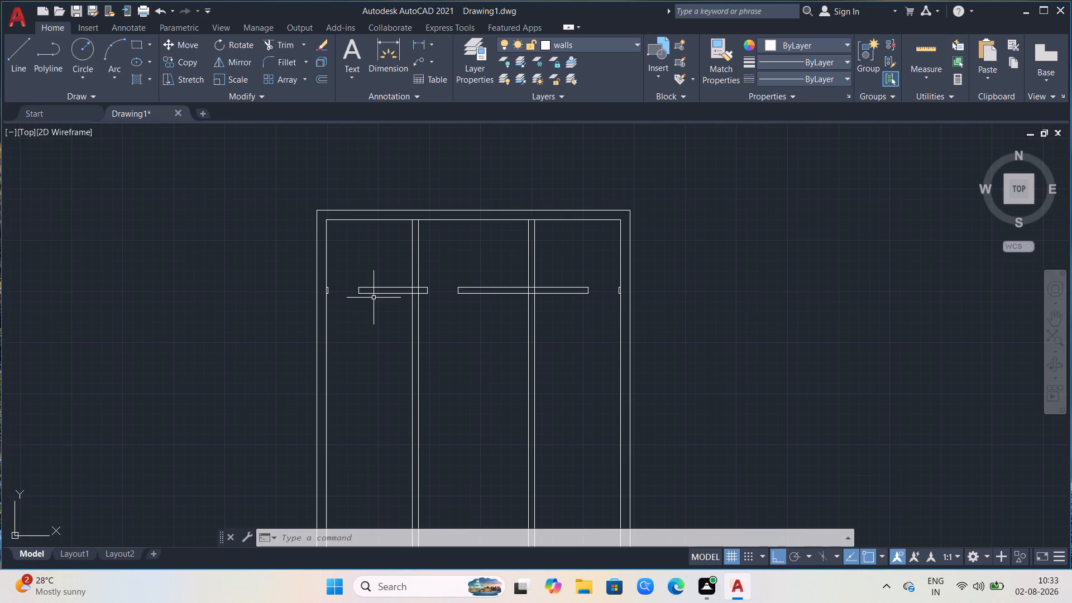
pyautogui.scroll(-2, 357, 341)
pyautogui.scroll(2, 315, 383)
pyautogui.scroll(1, 439, 301)
pyautogui.scroll(-1, 490, 243)
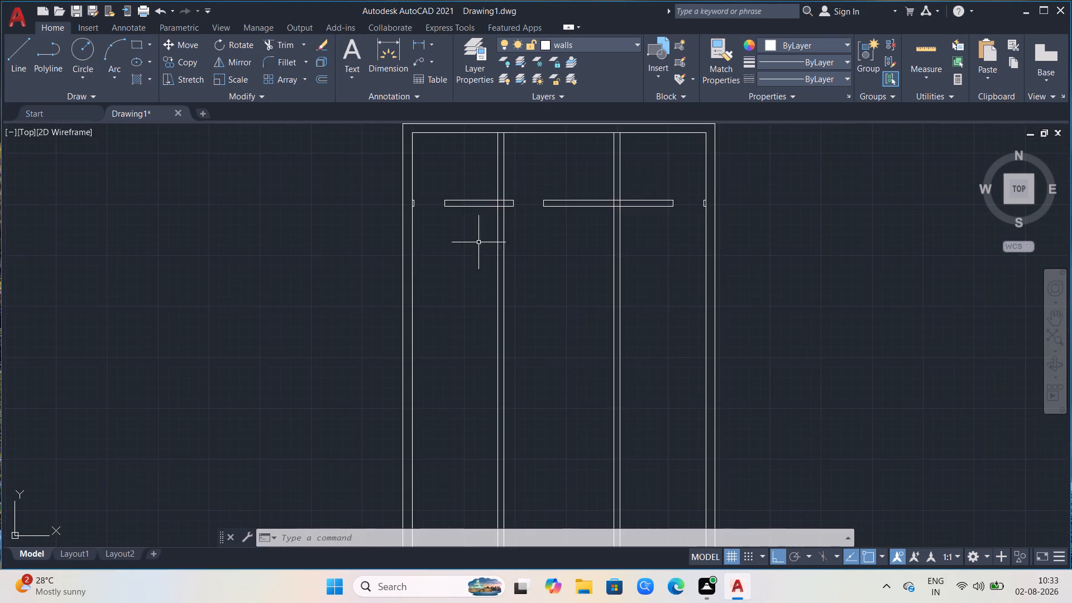
pyautogui.scroll(2, 459, 206)
pyautogui.scroll(-1, 461, 192)
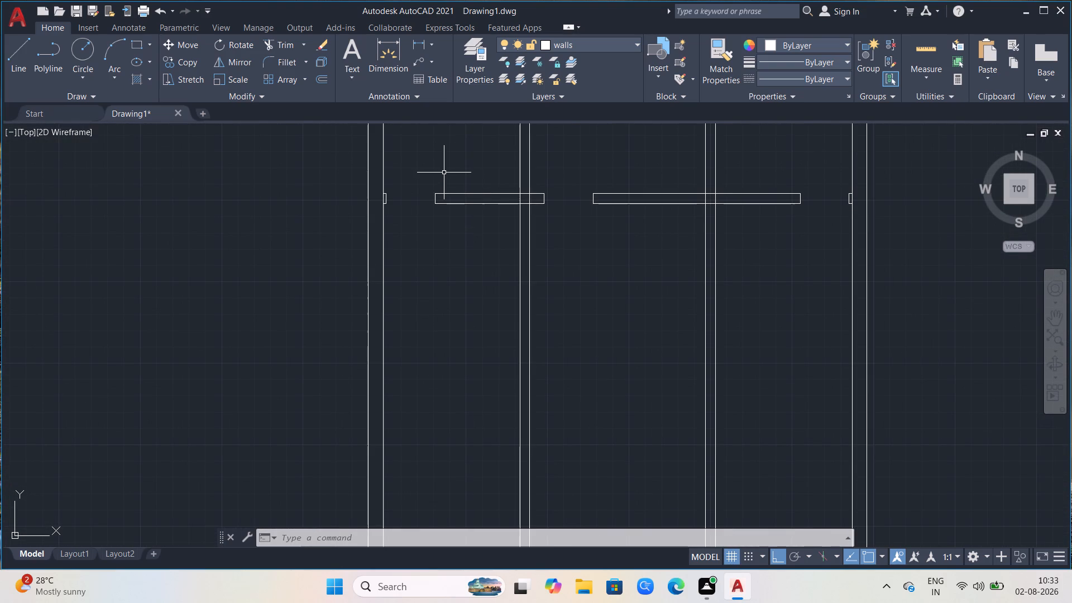
pyautogui.scroll(-2, 444, 173)
# Undo the whole last trimming operation, restoring the horizontal partition and the vertical door guide lines.
pyautogui.hotkey('ctrl', 'z')
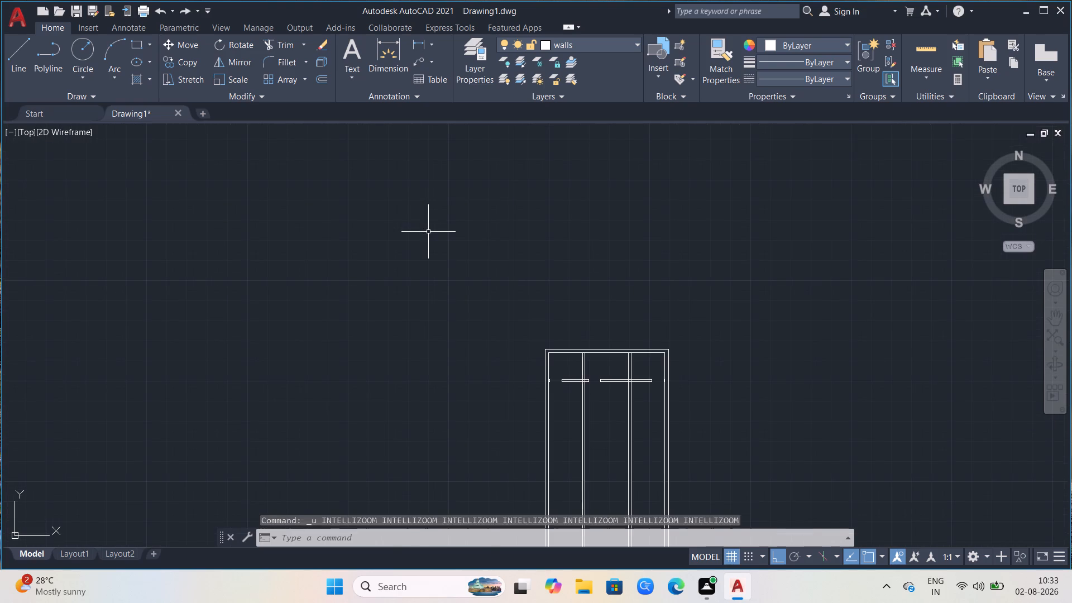
pyautogui.hotkey('ctrl', 'z')
# Trim the two guide lines near the left wall above and below the horizontal partition, keeping the short pieces inside it.
pyautogui.scroll(-1, 344, 288)
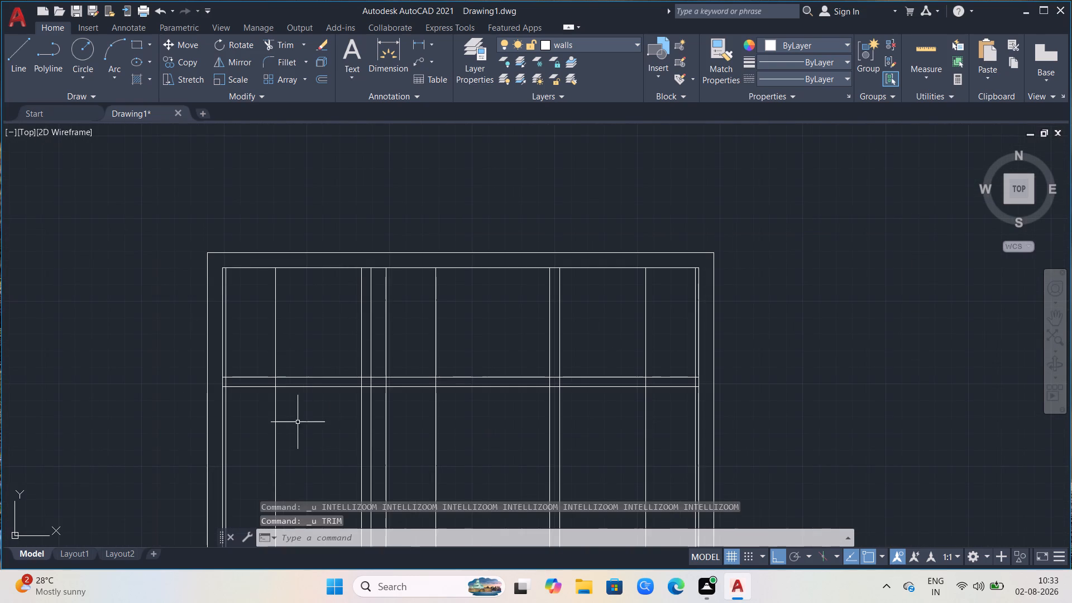
pyautogui.scroll(-1, 285, 437)
pyautogui.scroll(1, 230, 510)
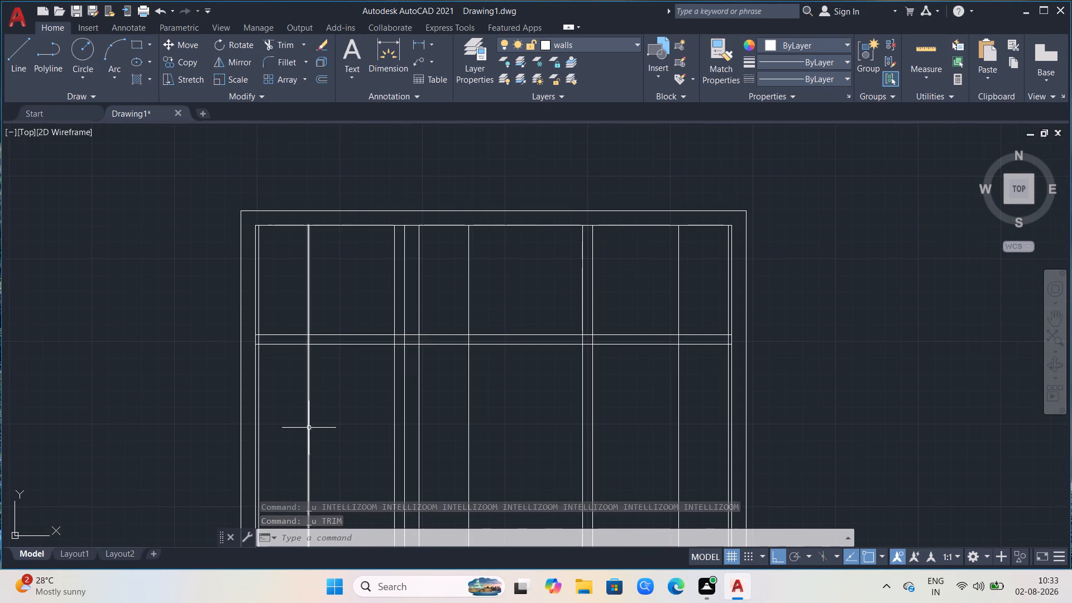
pyautogui.scroll(1, 310, 427)
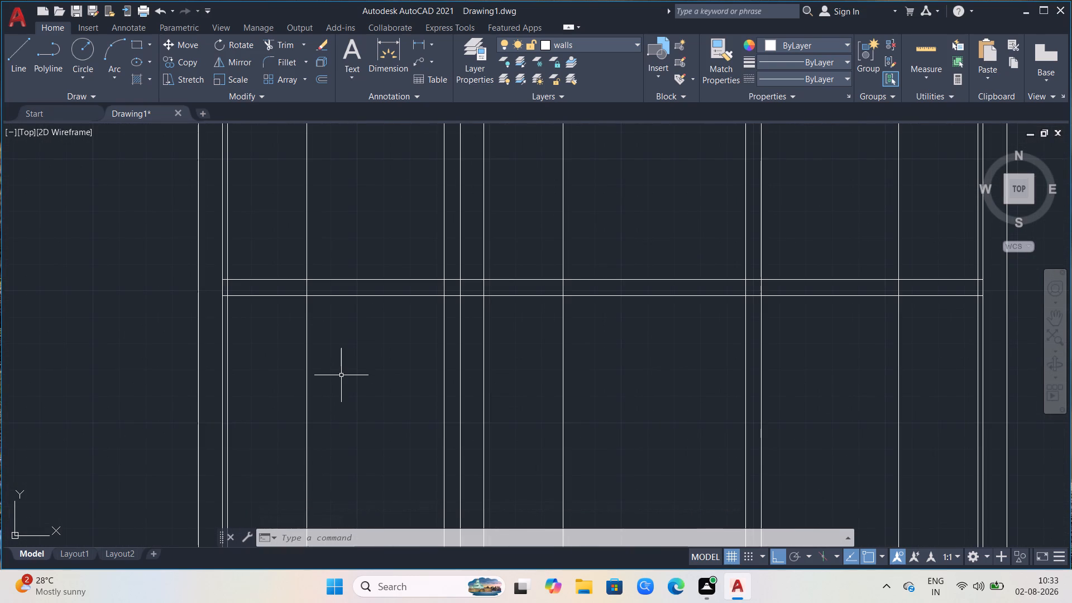
pyautogui.write('tr')
pyautogui.press('Return')
pyautogui.click(341, 375)
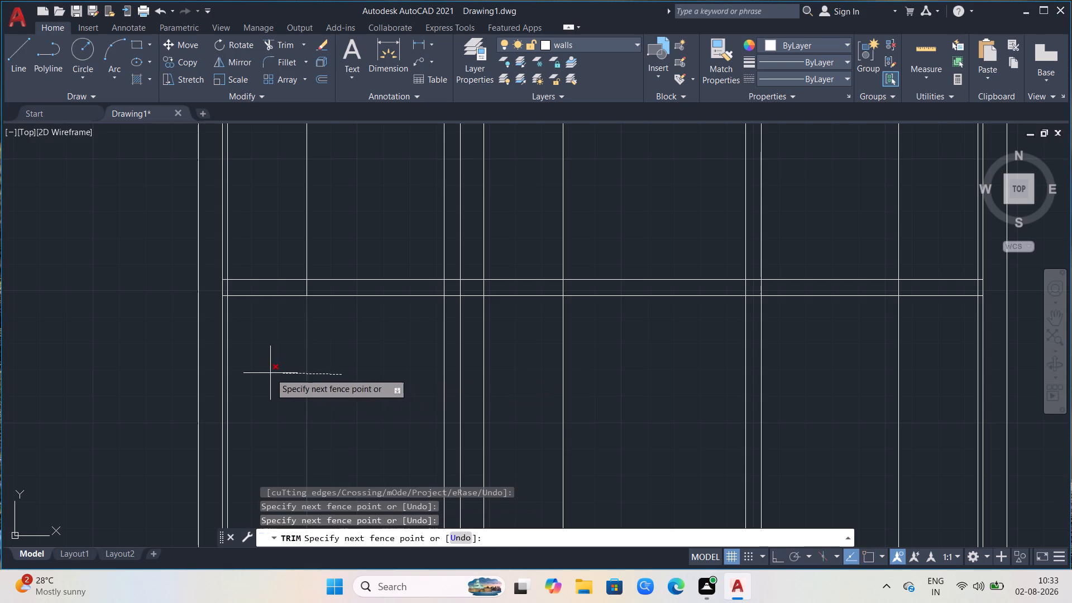
pyautogui.click(227, 372)
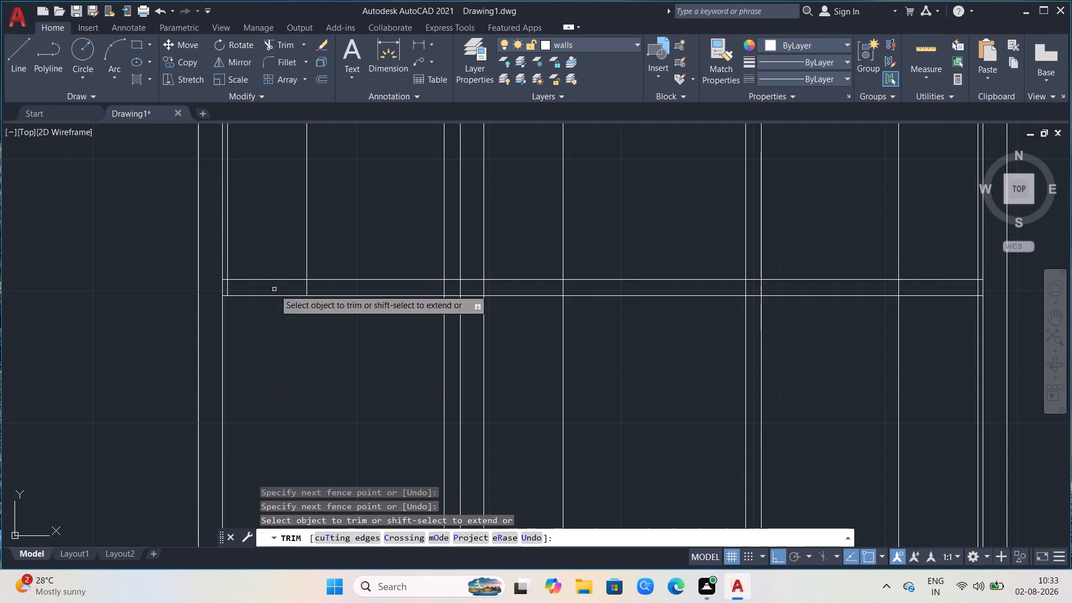
pyautogui.click(307, 227)
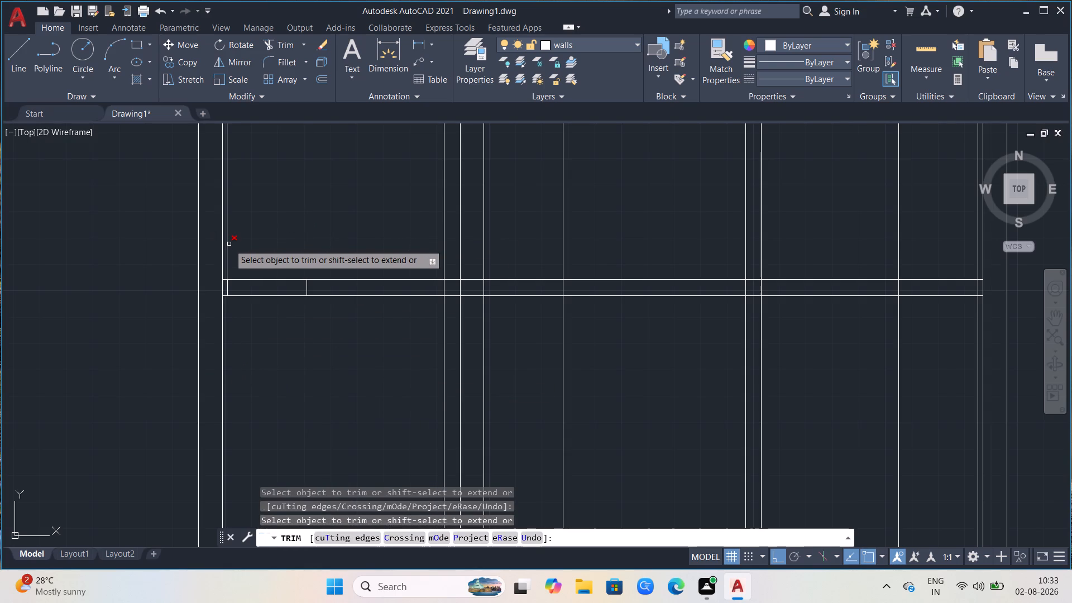
pyautogui.click(229, 244)
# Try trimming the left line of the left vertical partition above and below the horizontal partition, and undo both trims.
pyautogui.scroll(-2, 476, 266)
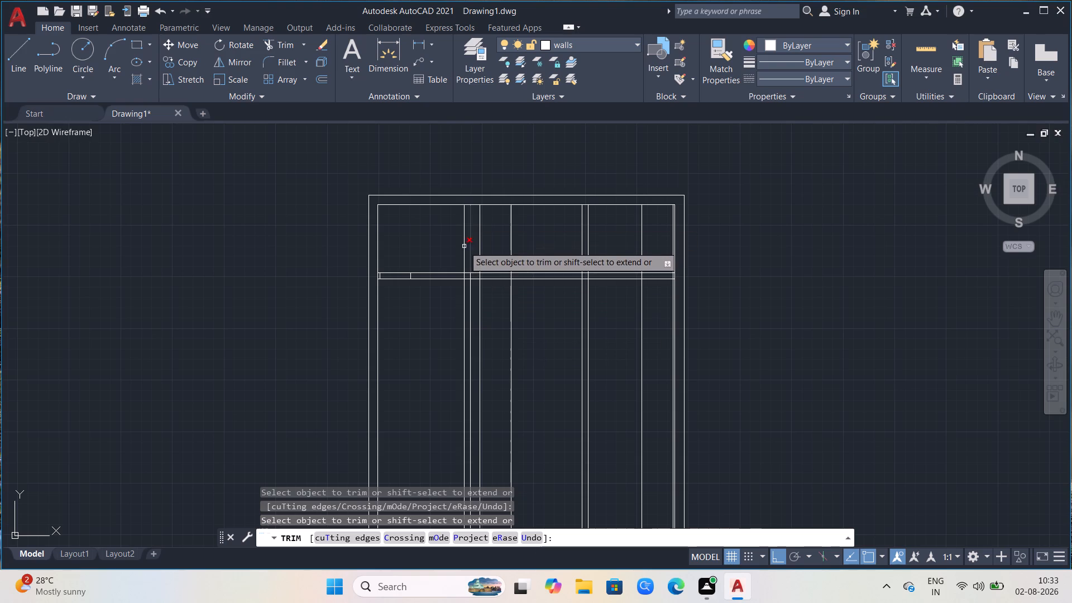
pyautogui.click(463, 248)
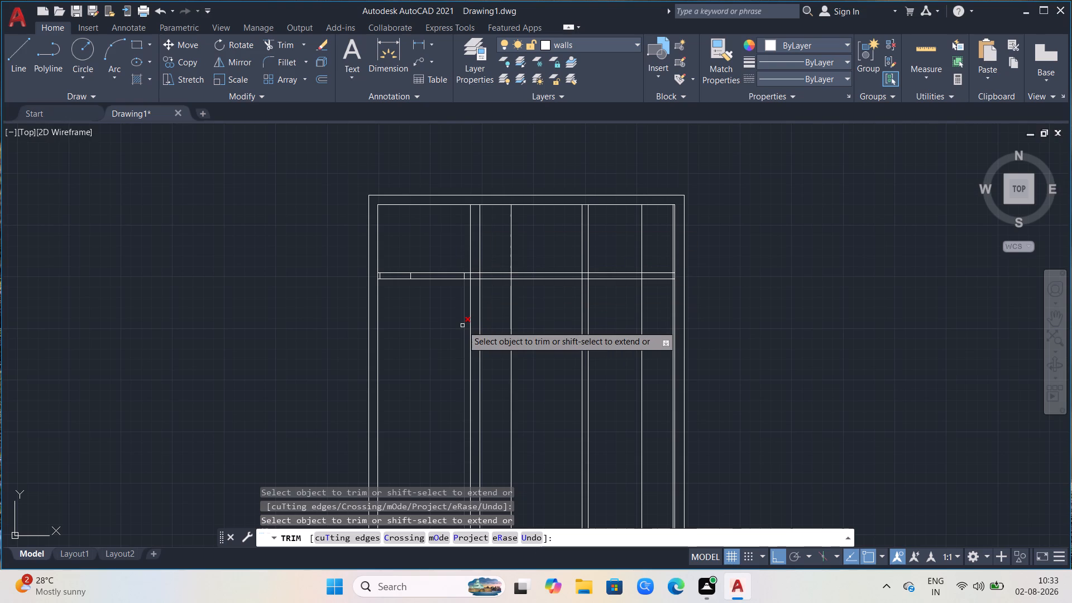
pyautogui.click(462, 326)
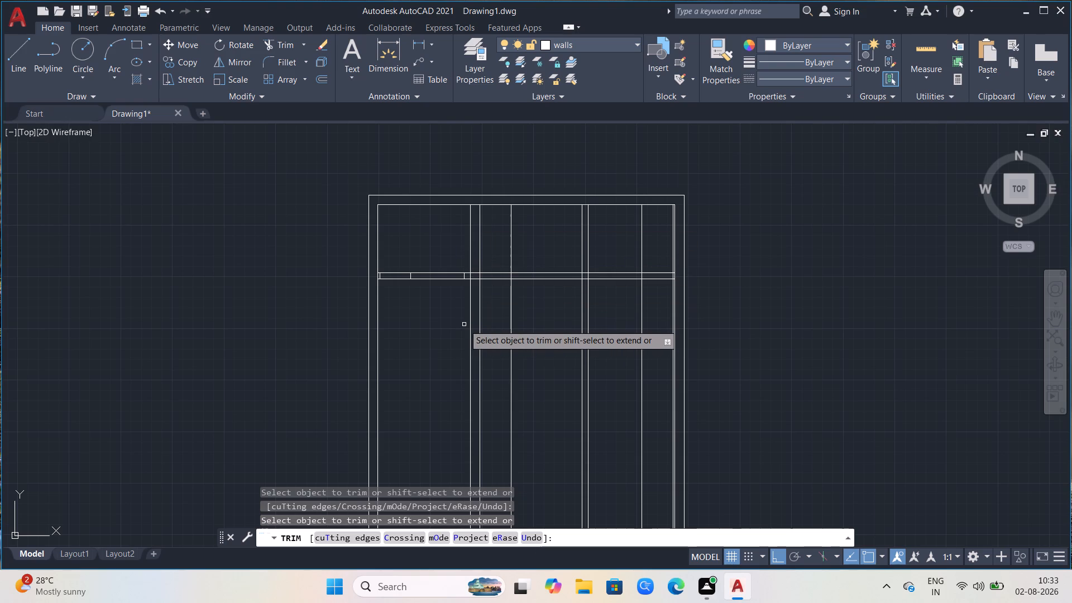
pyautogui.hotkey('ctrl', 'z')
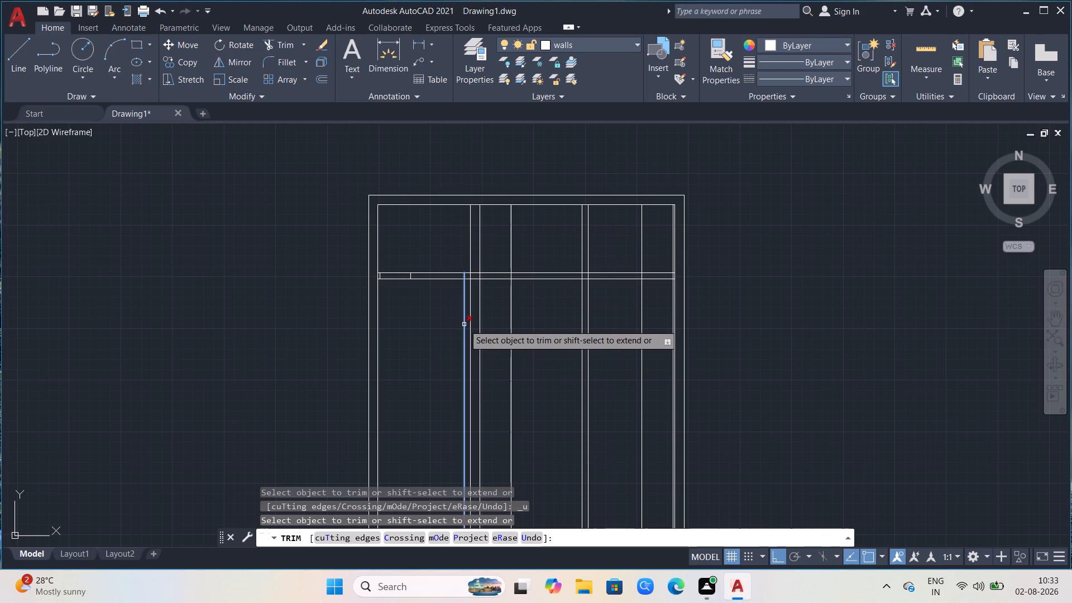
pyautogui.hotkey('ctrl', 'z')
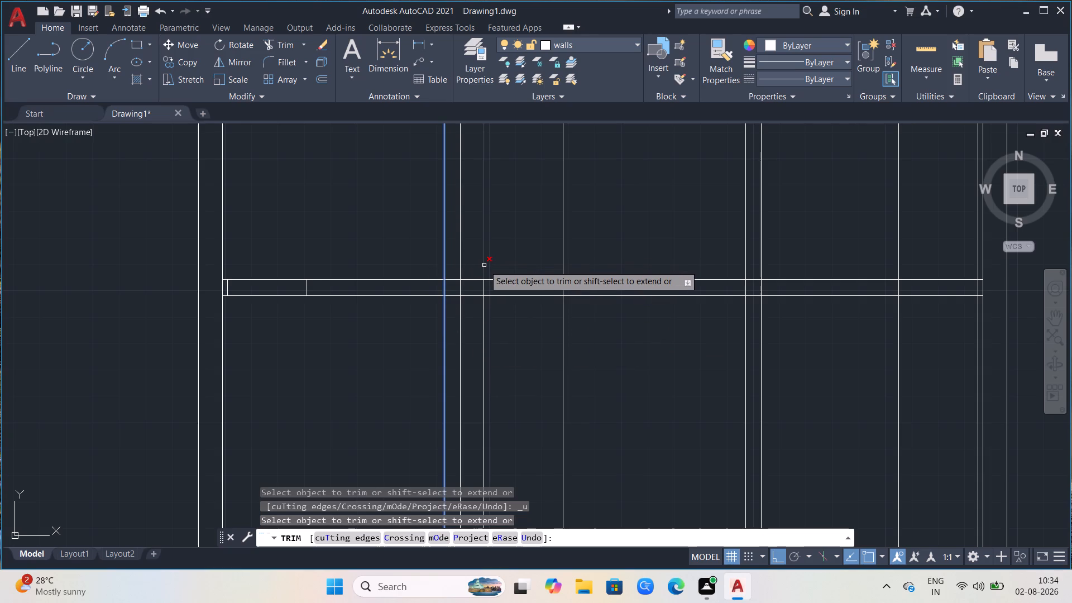
# Trim the middle room's two guide lines above and below the horizontal partition, keeping the short pieces inside it.
pyautogui.click(484, 265)
pyautogui.click(485, 337)
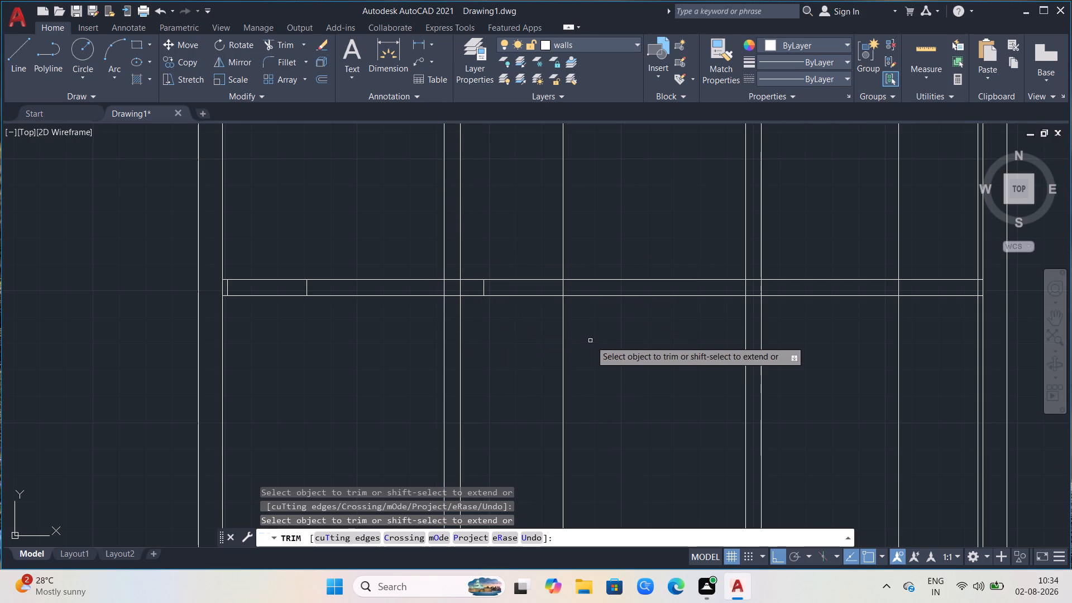
pyautogui.click(589, 341)
pyautogui.click(544, 357)
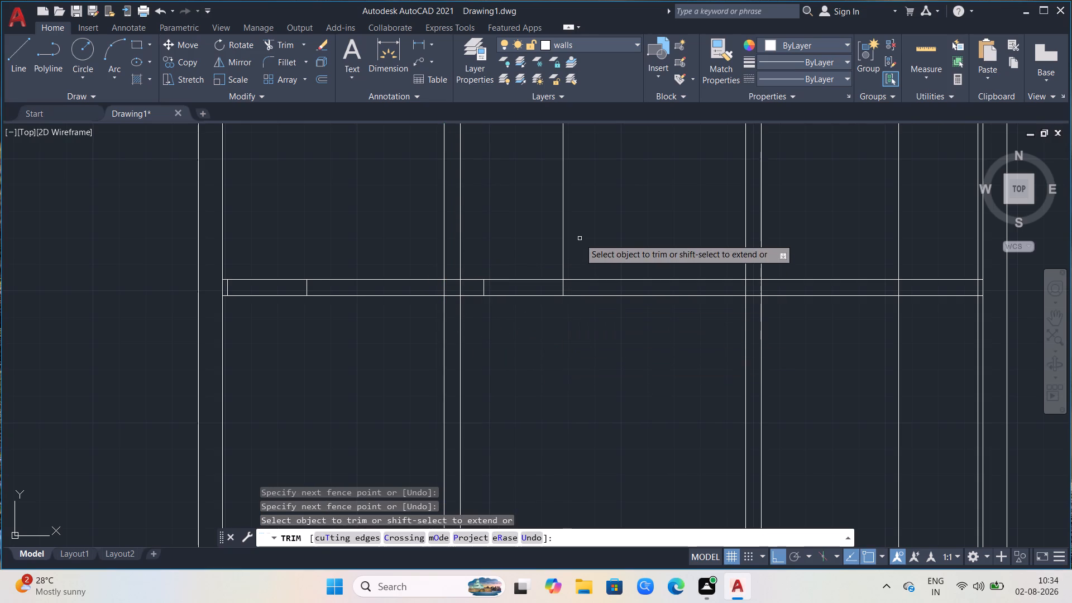
pyautogui.click(580, 238)
pyautogui.click(549, 242)
# Trim the two guide lines near the right wall above and below the horizontal partition, keeping the short pieces inside it.
pyautogui.scroll(-1, 610, 395)
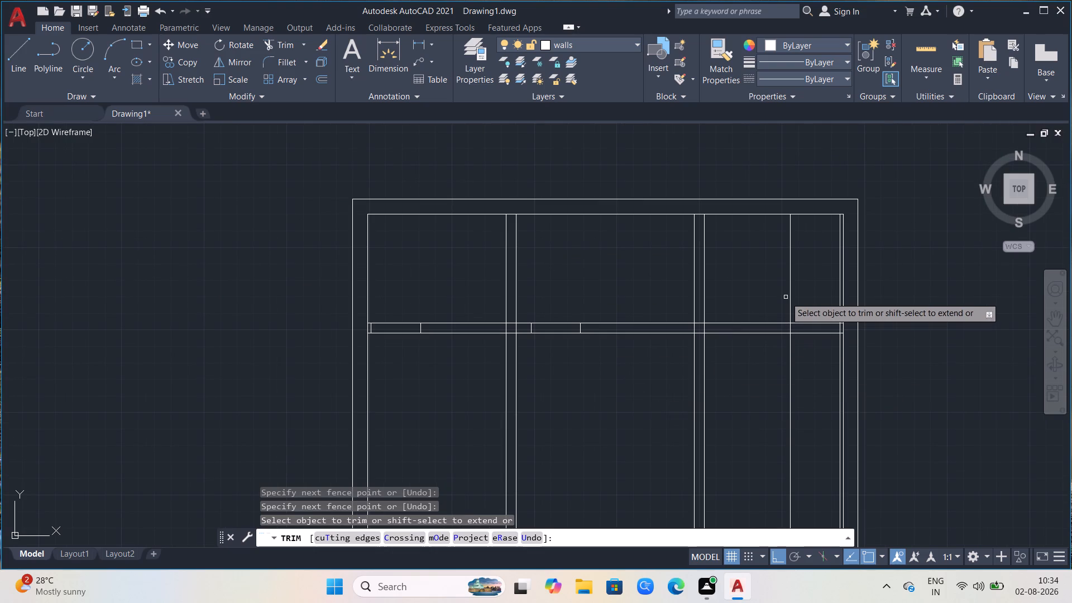
pyautogui.click(789, 298)
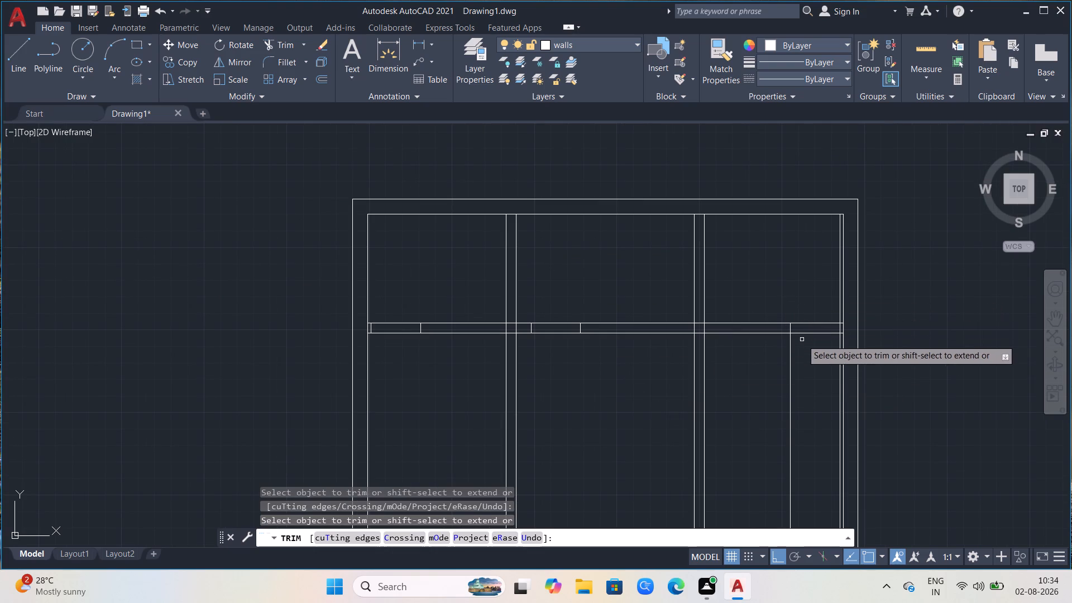
pyautogui.click(787, 364)
pyautogui.click(800, 363)
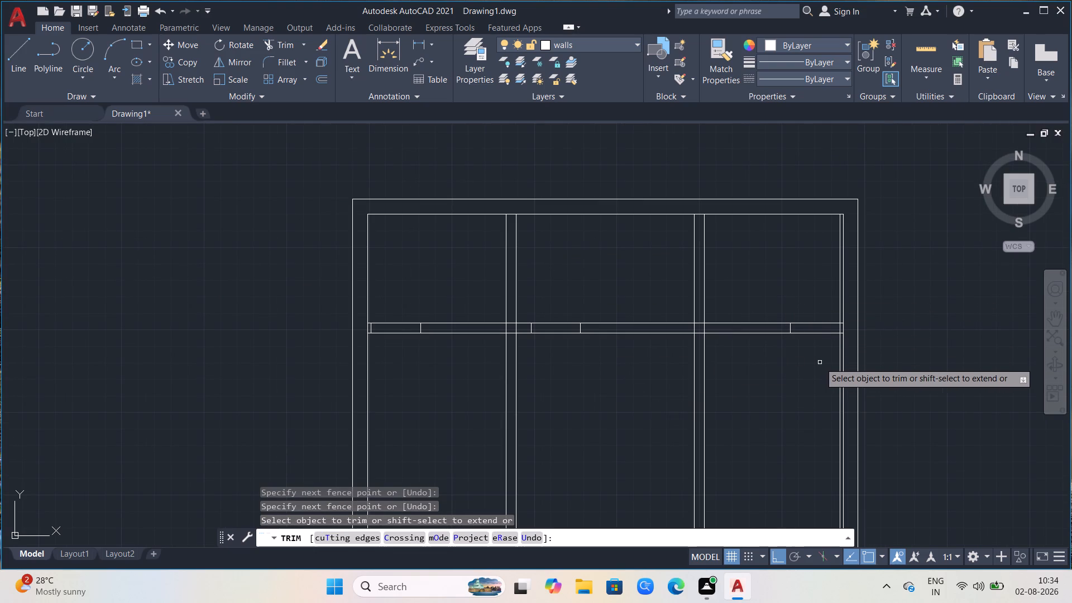
pyautogui.click(838, 350)
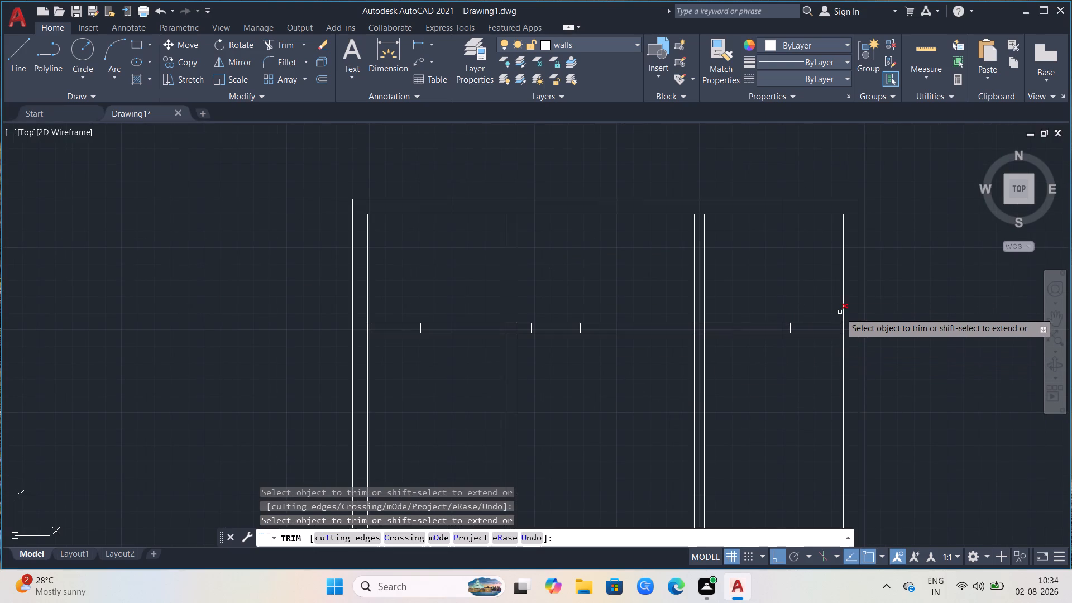
pyautogui.click(840, 312)
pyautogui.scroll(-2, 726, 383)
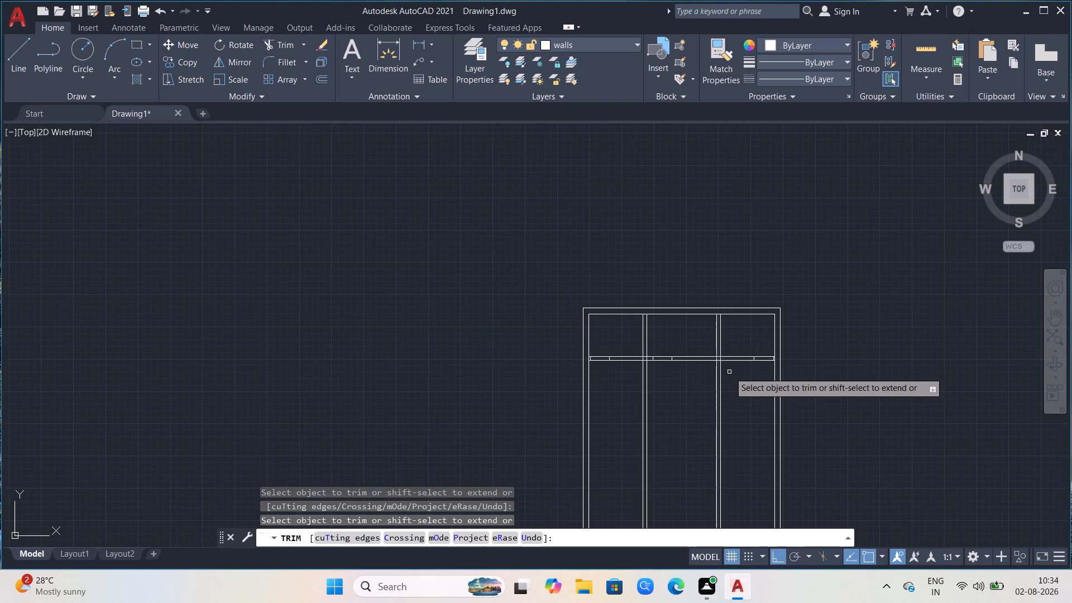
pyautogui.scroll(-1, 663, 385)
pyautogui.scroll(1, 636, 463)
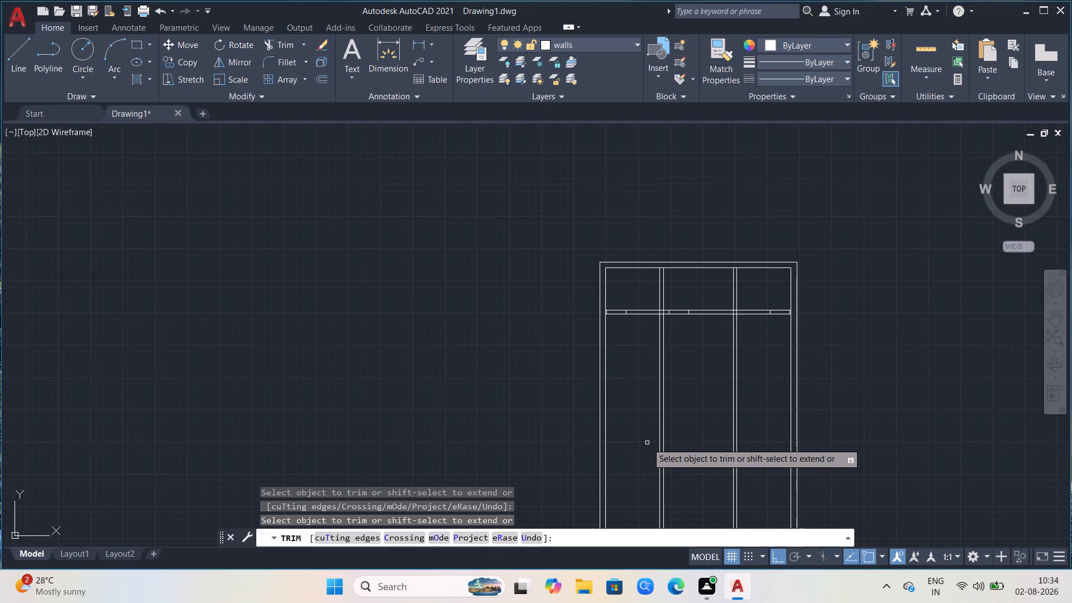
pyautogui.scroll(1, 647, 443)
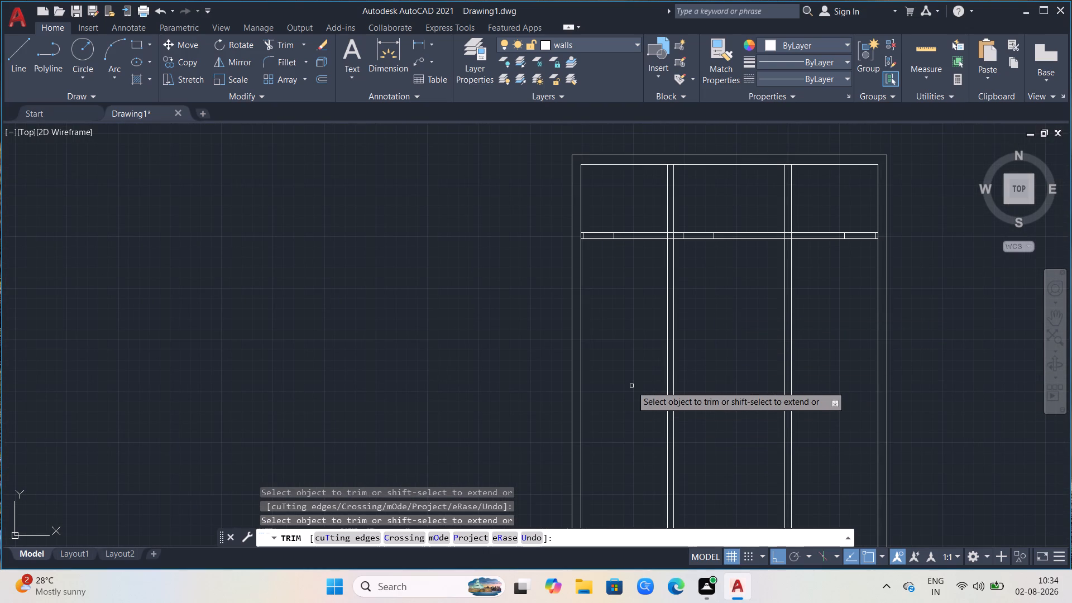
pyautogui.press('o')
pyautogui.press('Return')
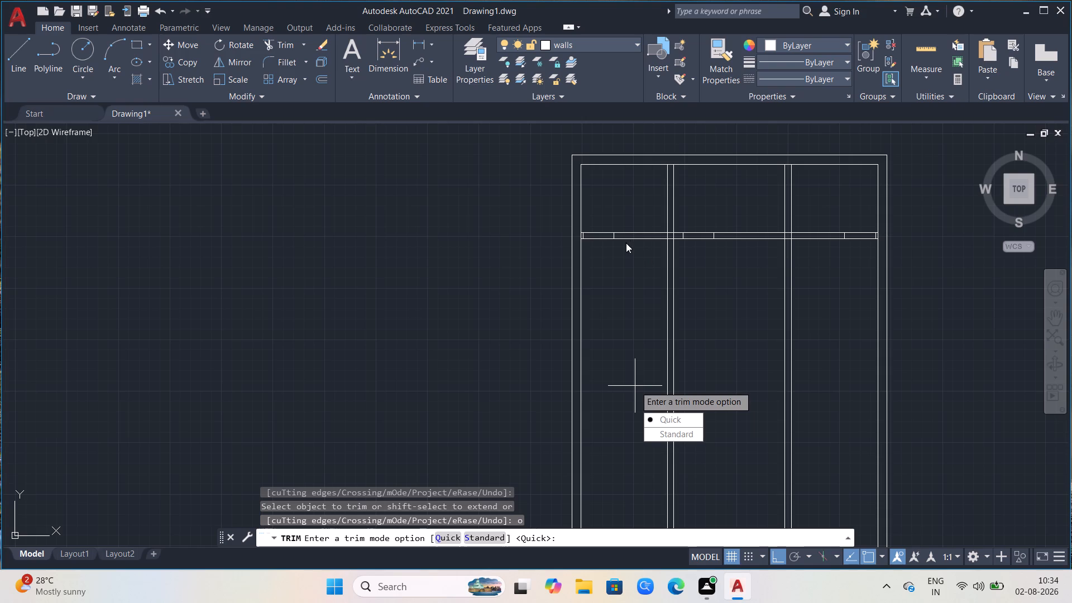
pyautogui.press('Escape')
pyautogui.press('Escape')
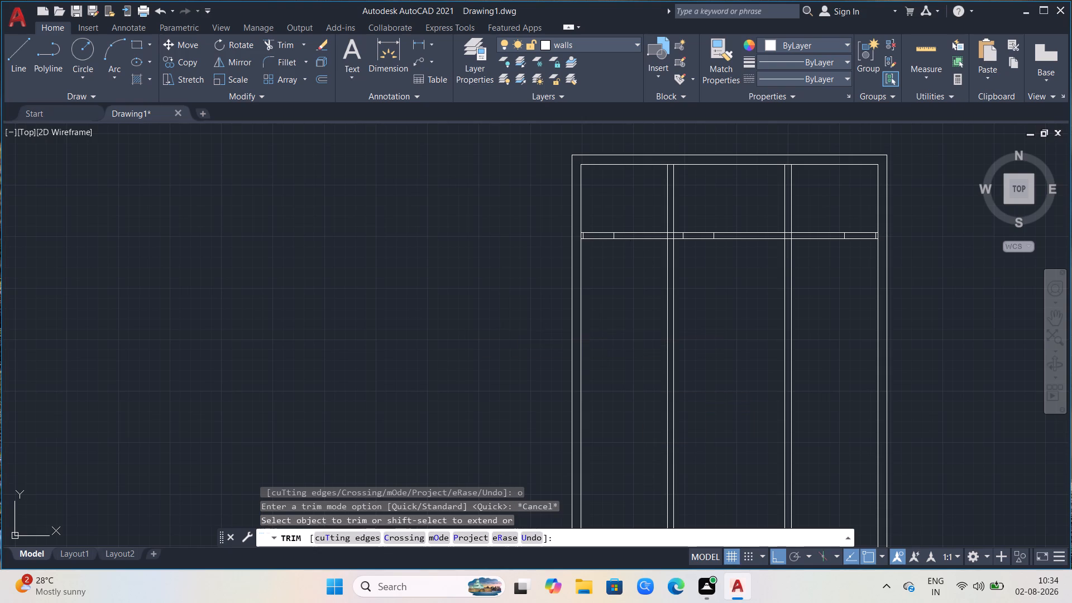
# Offset the horizontal partition's lower line 10'6" downward, and offset the new line another 6" downward to form a second horizontal partition.
pyautogui.press('o')
pyautogui.press('Return')
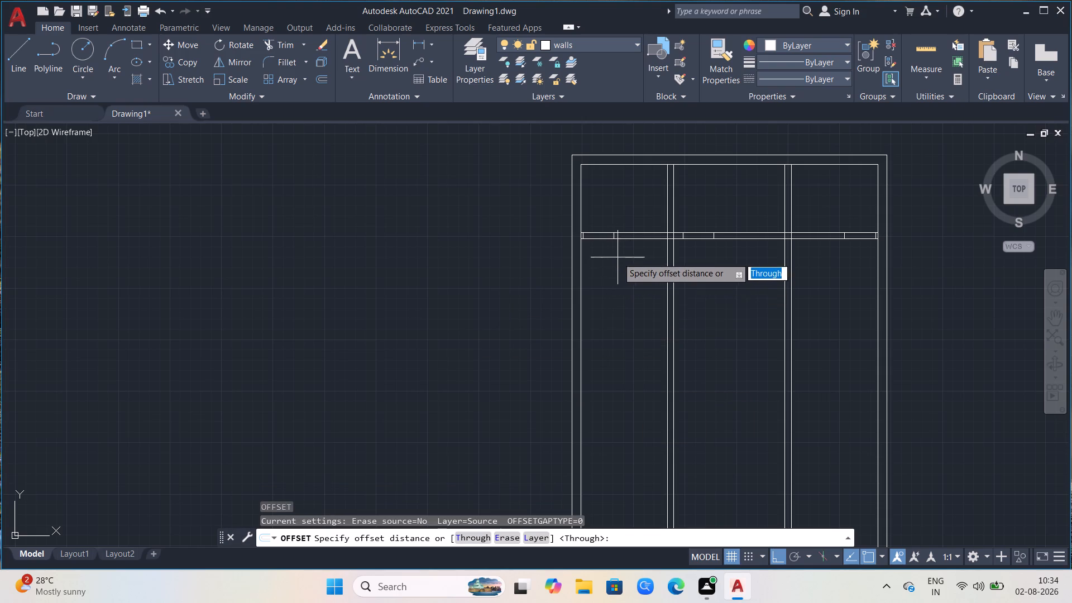
pyautogui.click(582, 238)
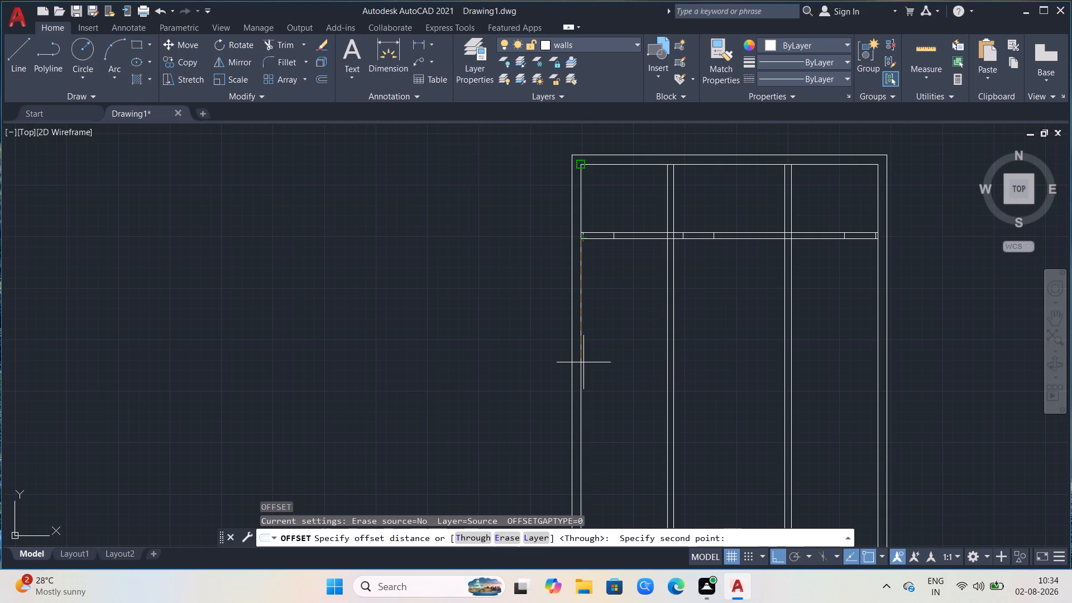
pyautogui.write('11')
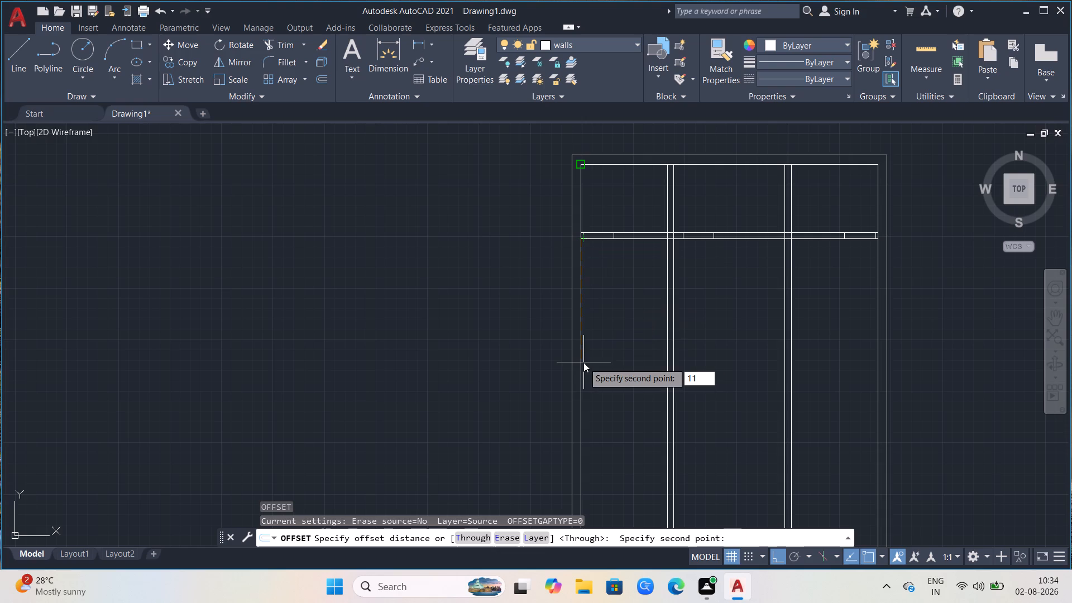
pyautogui.press('BackSpace')
pyautogui.press('BackSpace')
pyautogui.press('1')
pyautogui.write("0'6")
pyautogui.press('Return')
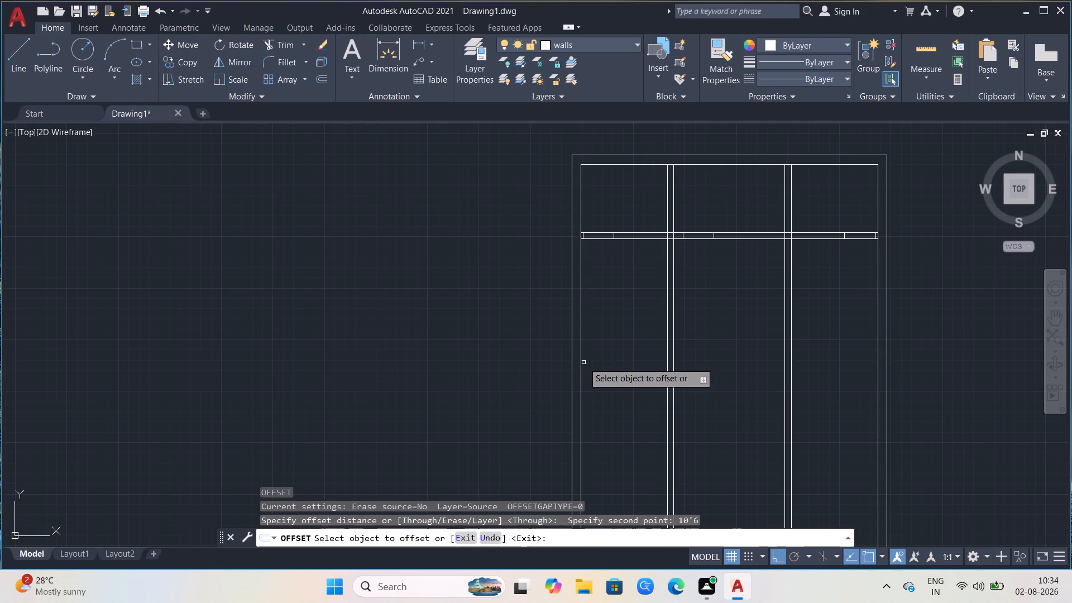
pyautogui.click(623, 239)
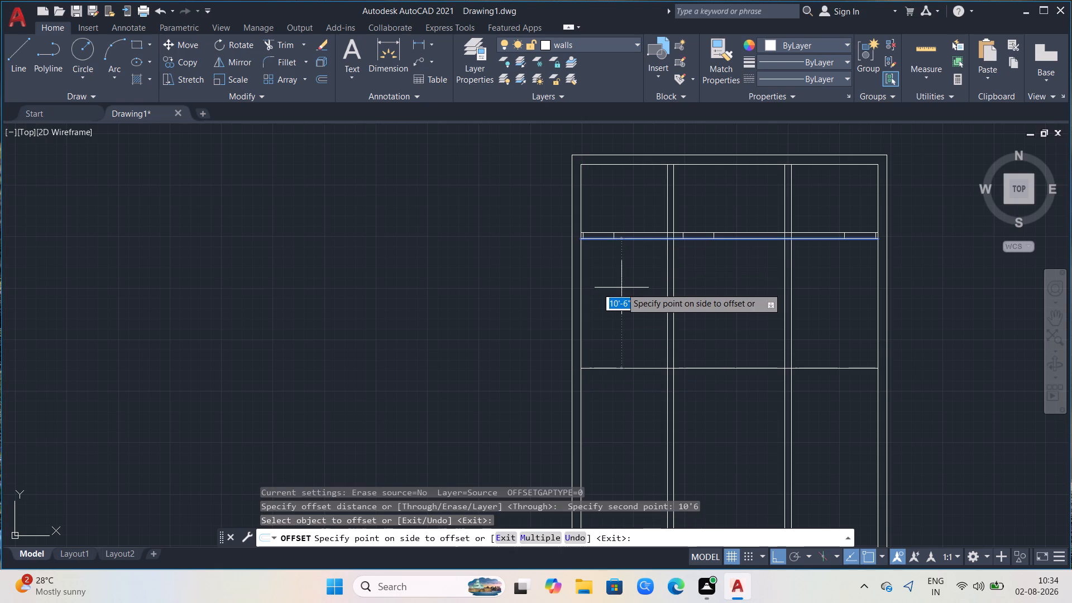
pyautogui.click(621, 288)
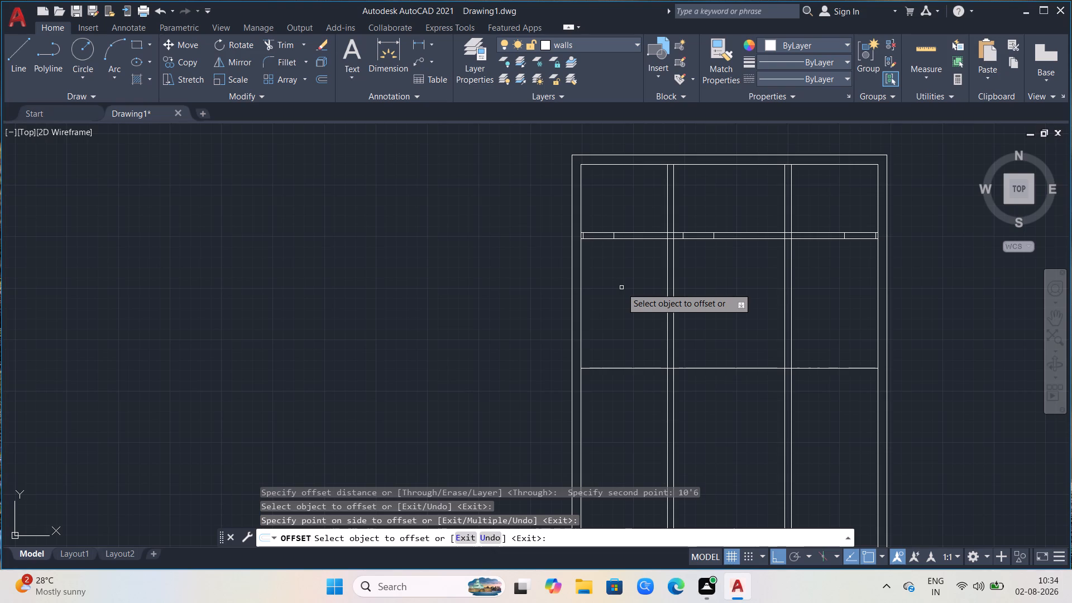
pyautogui.click(635, 367)
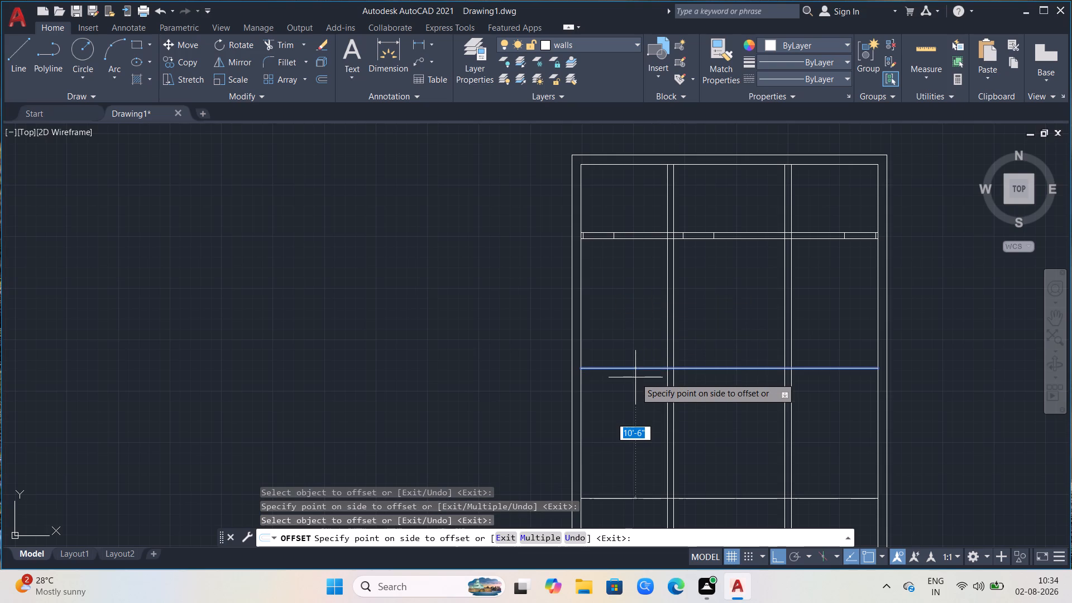
pyautogui.press('6')
pyautogui.press('Return')
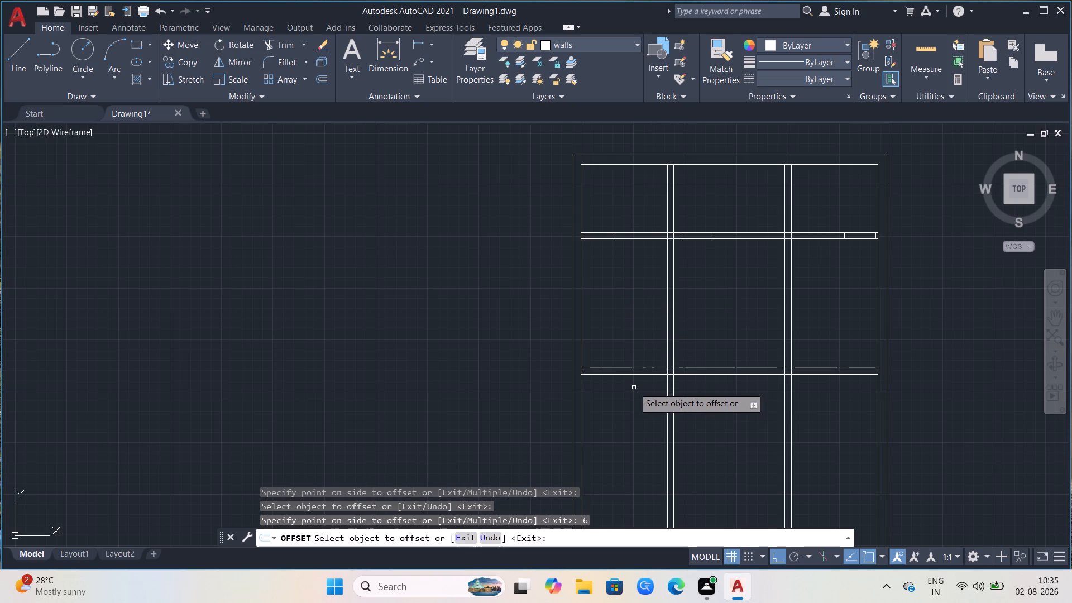
# Trim the four lines of the two vertical partitions between the upper and second horizontal partitions.
pyautogui.scroll(-2, 634, 385)
pyautogui.scroll(-1, 495, 355)
pyautogui.scroll(2, 516, 412)
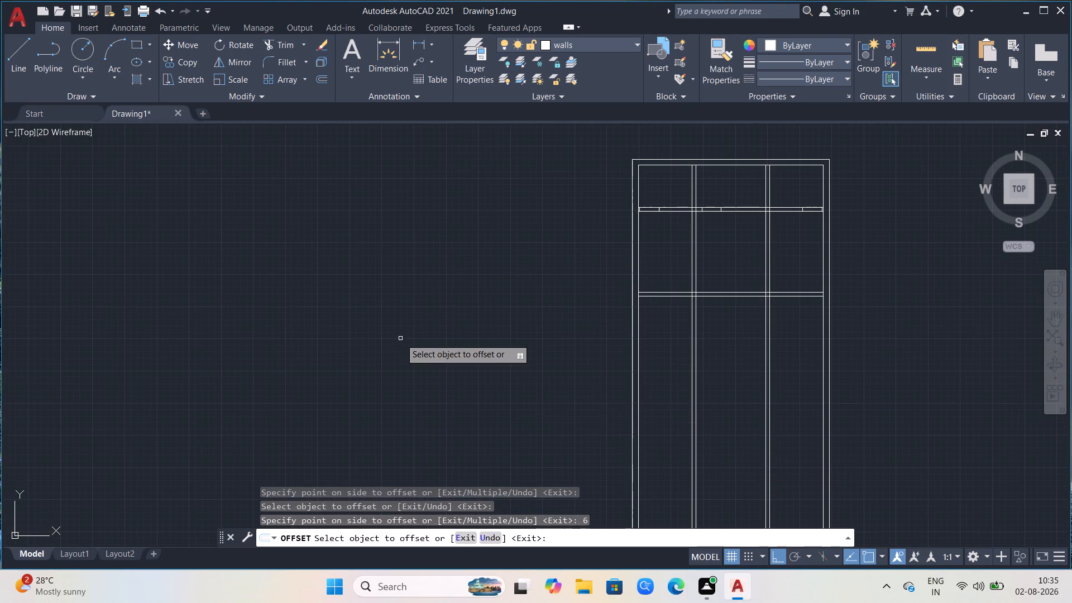
pyautogui.scroll(-1, 400, 338)
pyautogui.scroll(1, 563, 419)
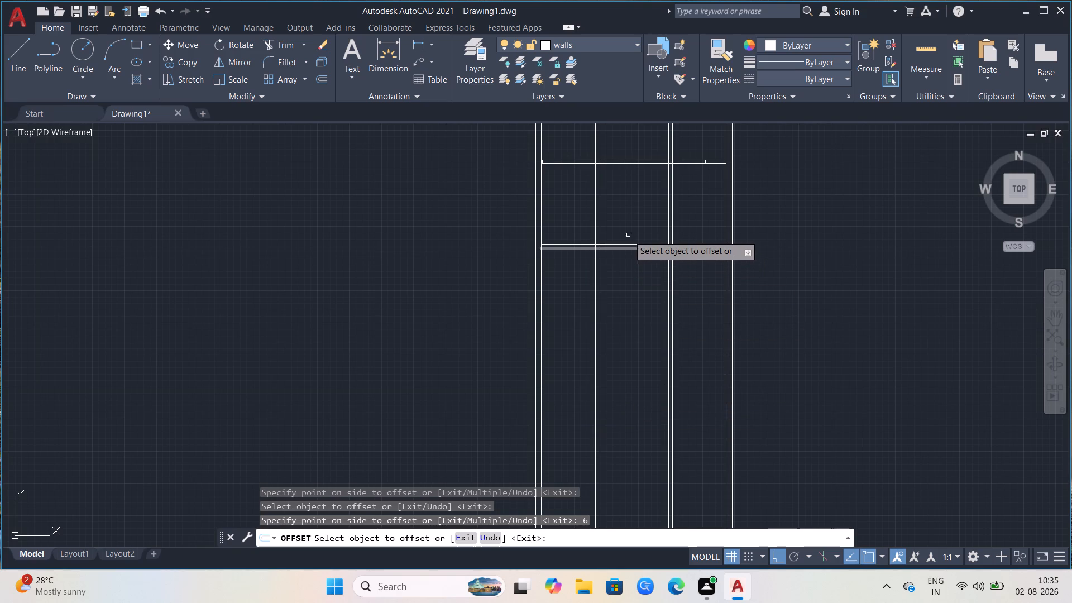
pyautogui.scroll(-1, 619, 227)
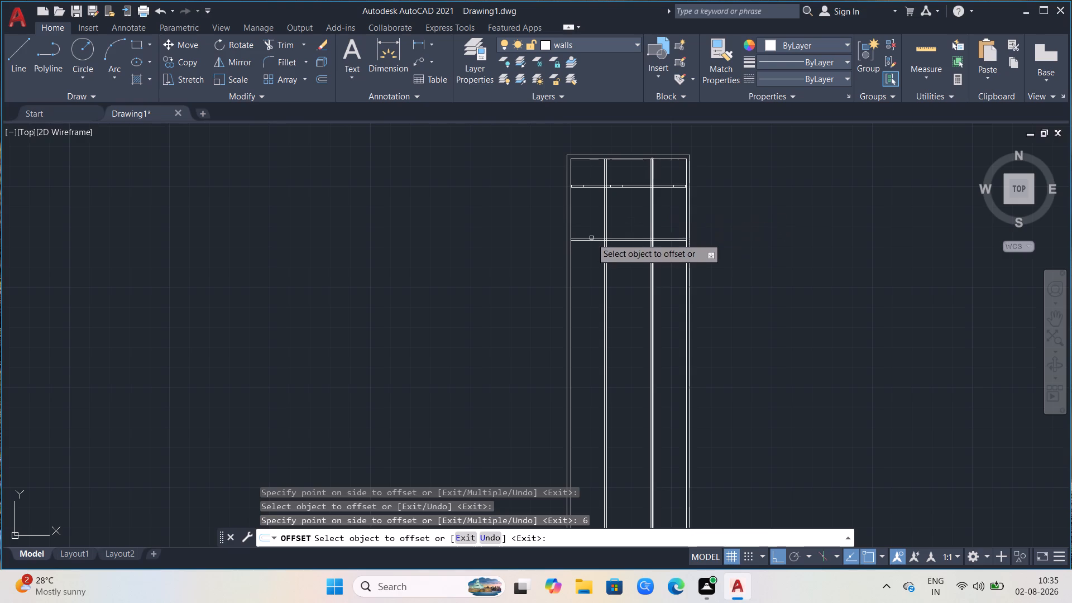
pyautogui.scroll(2, 594, 233)
pyautogui.scroll(-1, 601, 236)
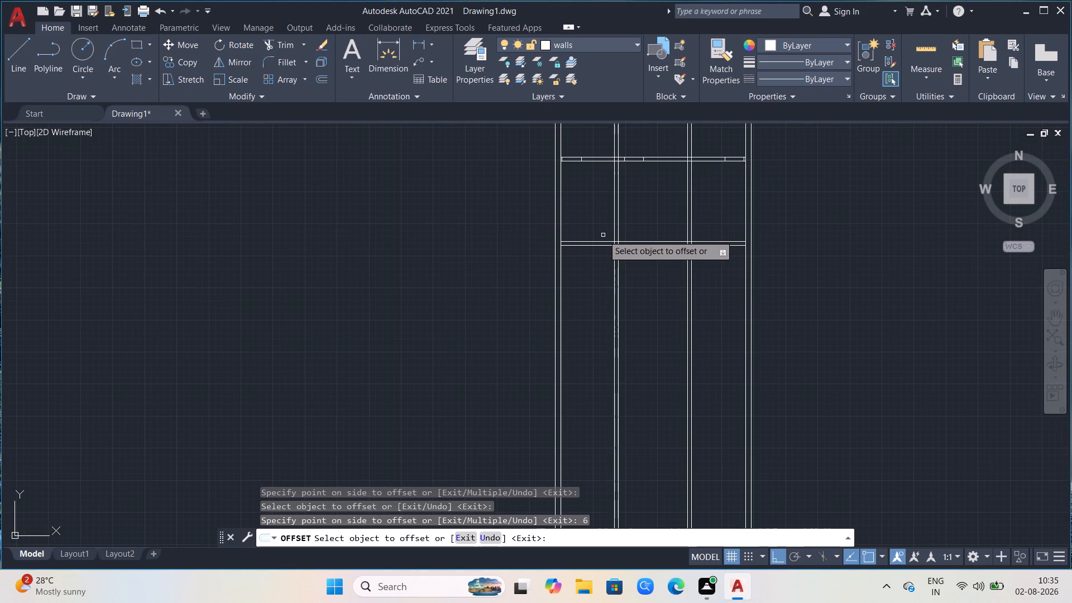
pyautogui.press('Escape')
pyautogui.write('tr')
pyautogui.press('Return')
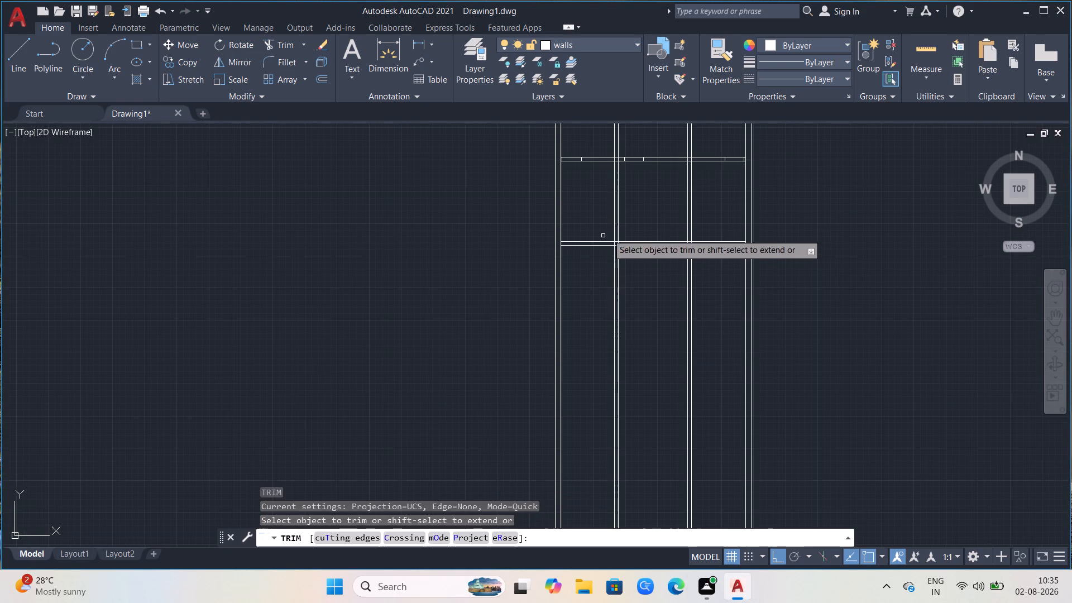
pyautogui.click(714, 209)
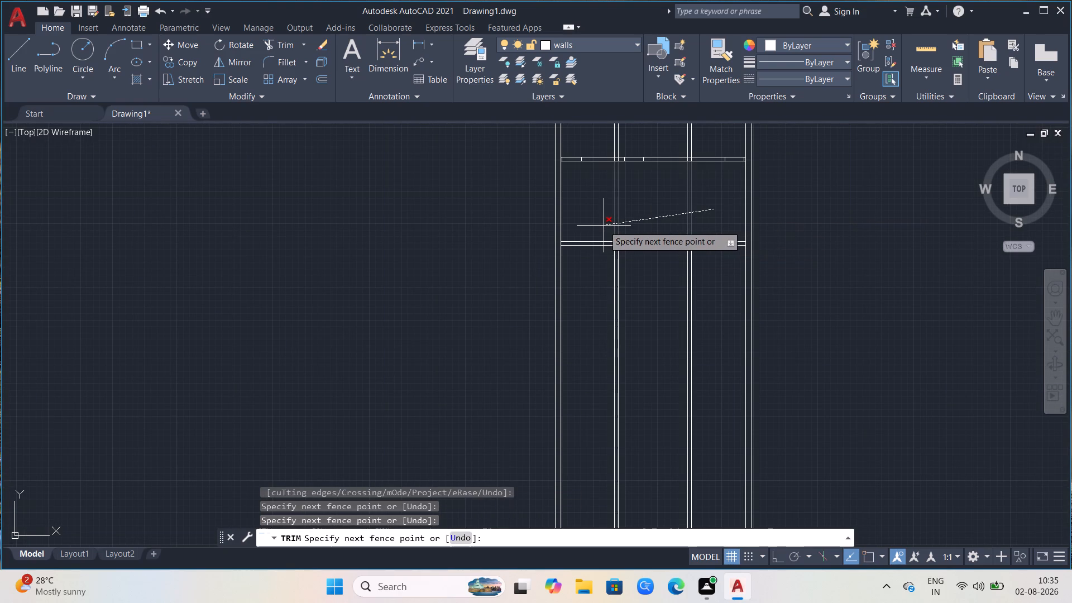
pyautogui.click(604, 226)
pyautogui.scroll(2, 607, 242)
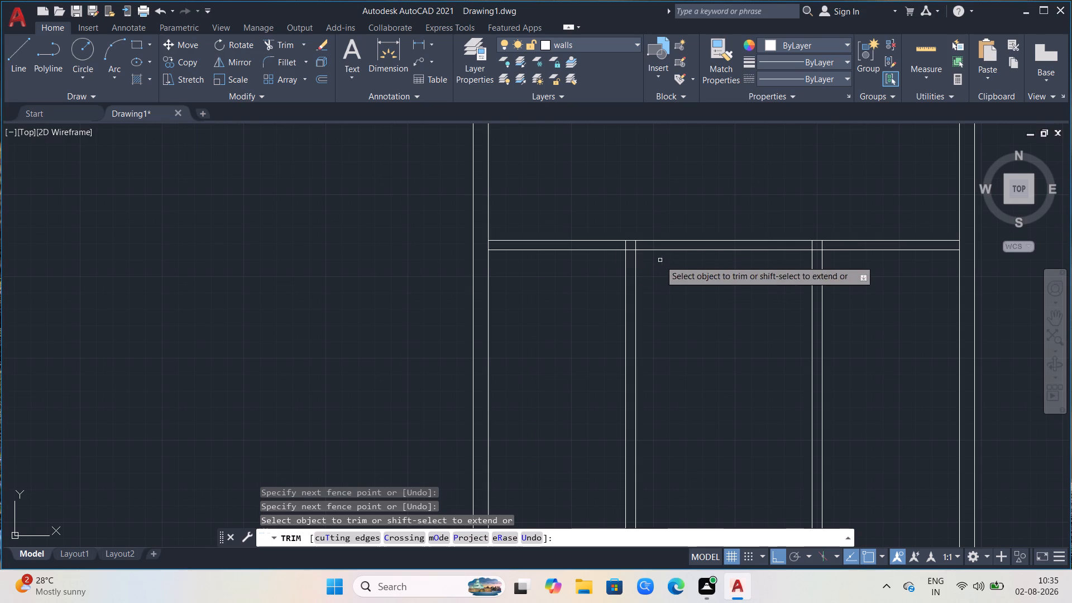
pyautogui.press('Escape')
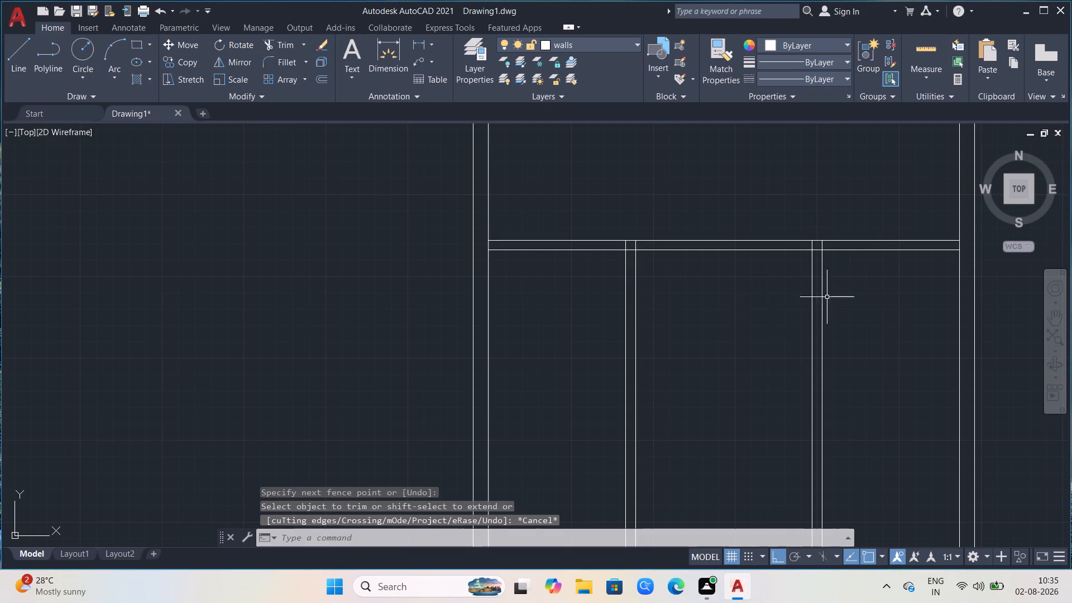
# Delete the four remaining vertical partition lines below the second horizontal partition.
pyautogui.click(844, 291)
pyautogui.click(584, 318)
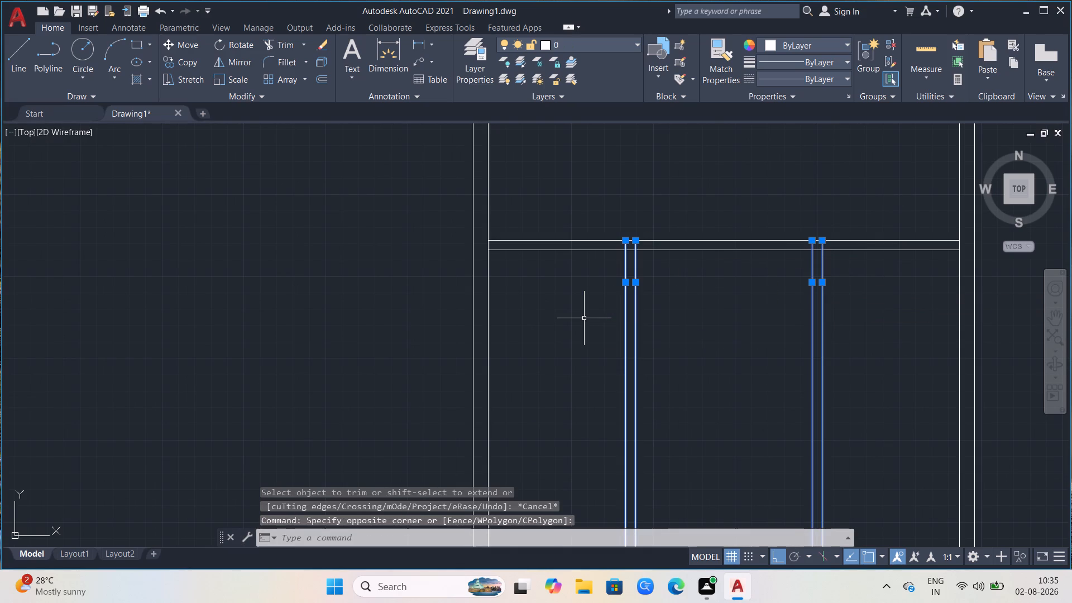
pyautogui.press('Delete')
# Offset the left outer wall's inner line 11'3" inward, and offset the new line 6" further right to form a vertical partition.
pyautogui.scroll(-2, 591, 315)
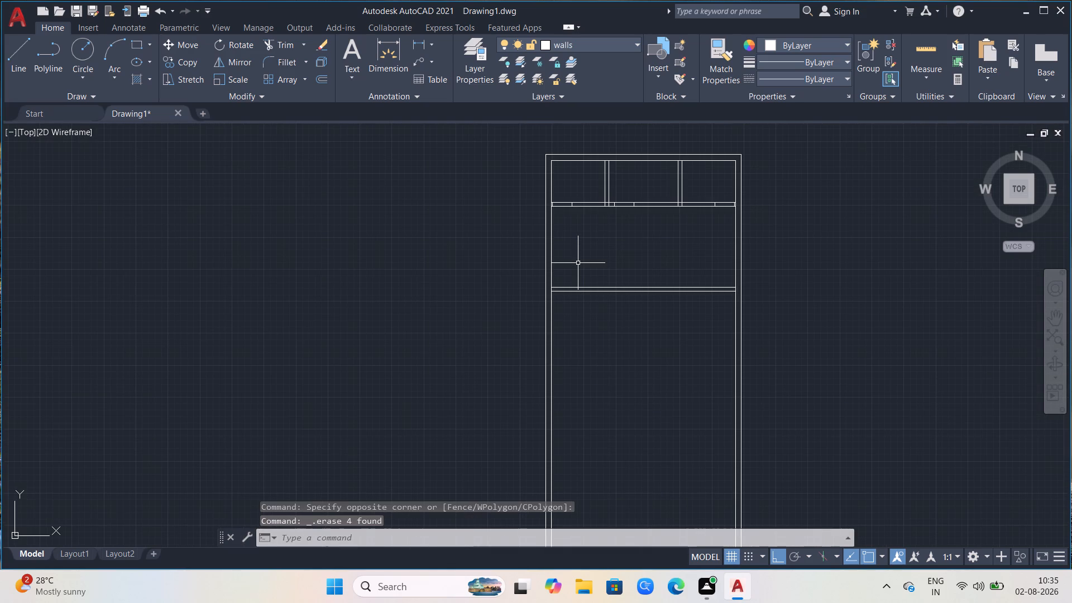
pyautogui.press('r')
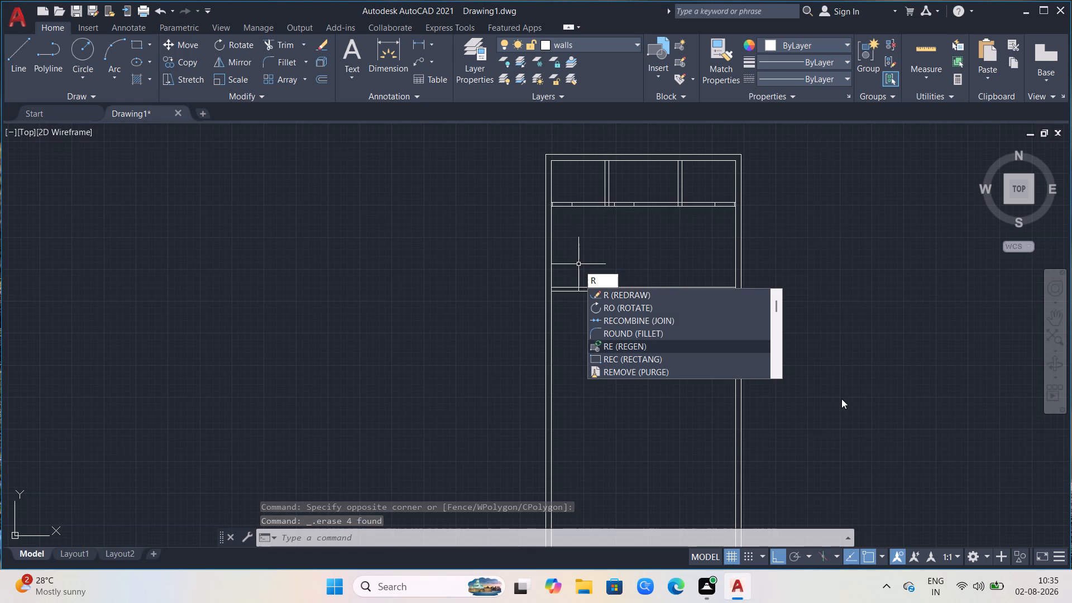
pyautogui.press('BackSpace')
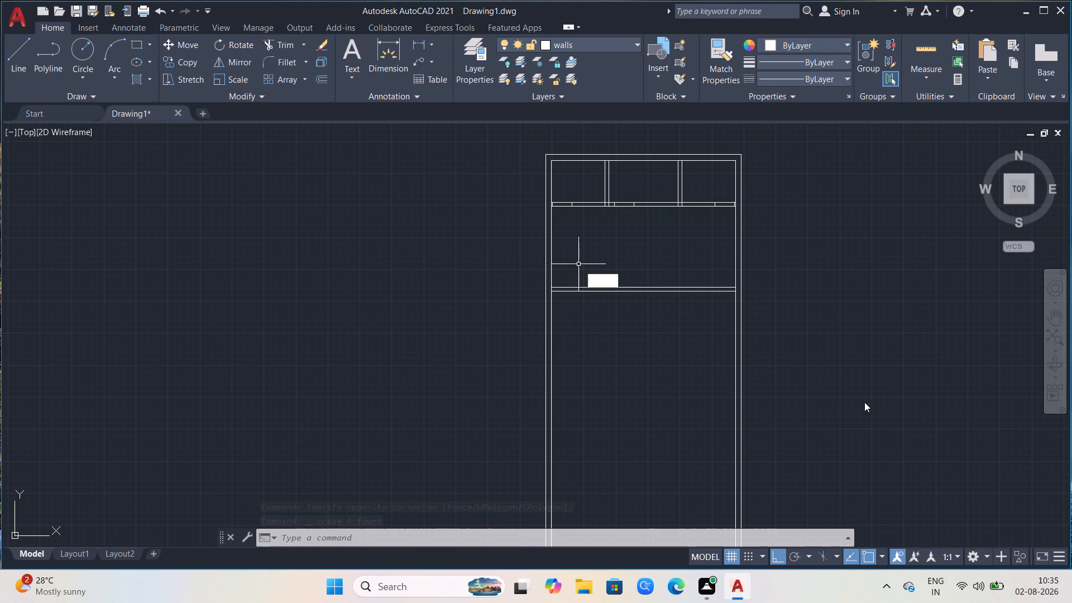
pyautogui.press('o')
pyautogui.press('Return')
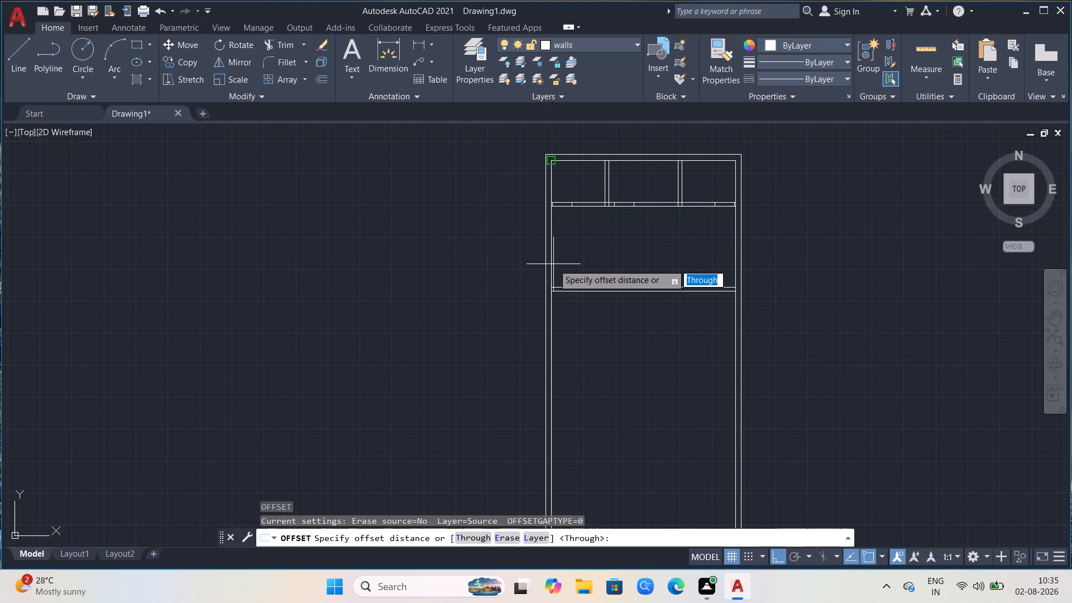
pyautogui.click(554, 160)
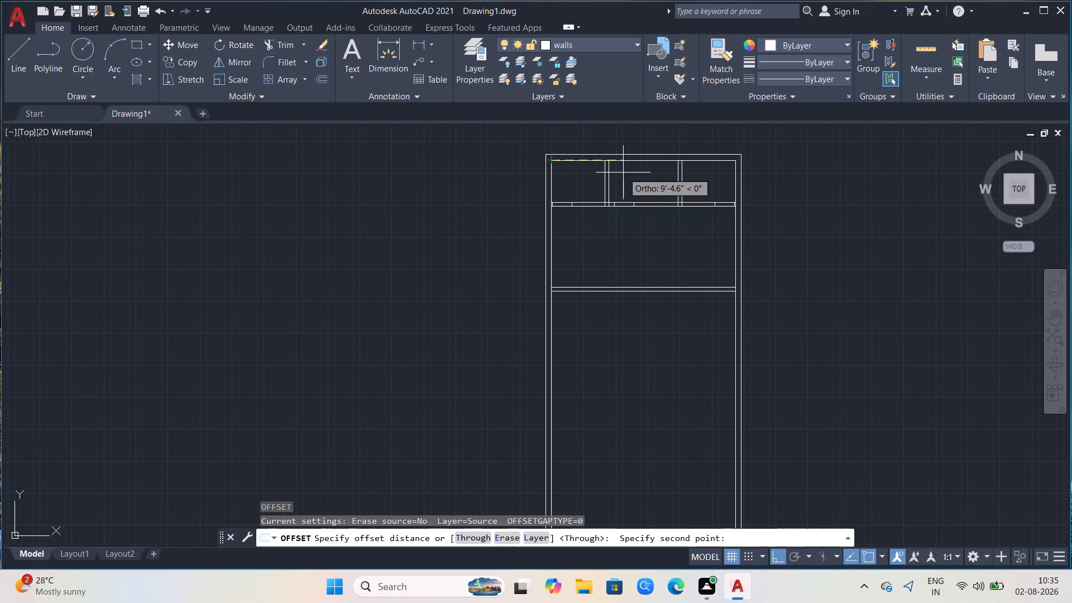
pyautogui.write('11')
pyautogui.press("'")
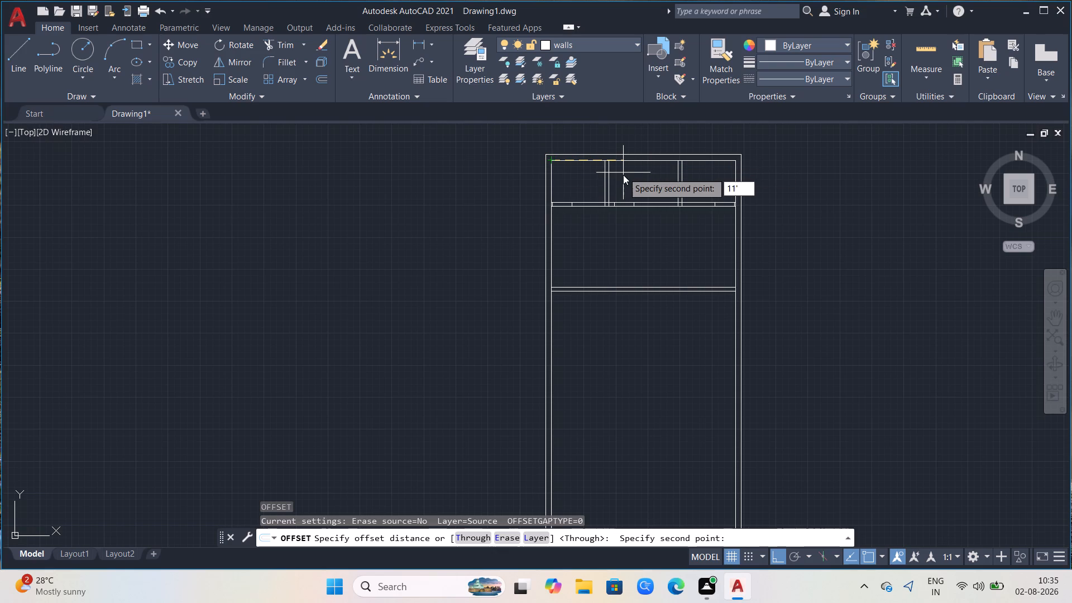
pyautogui.press('3')
pyautogui.press('Return')
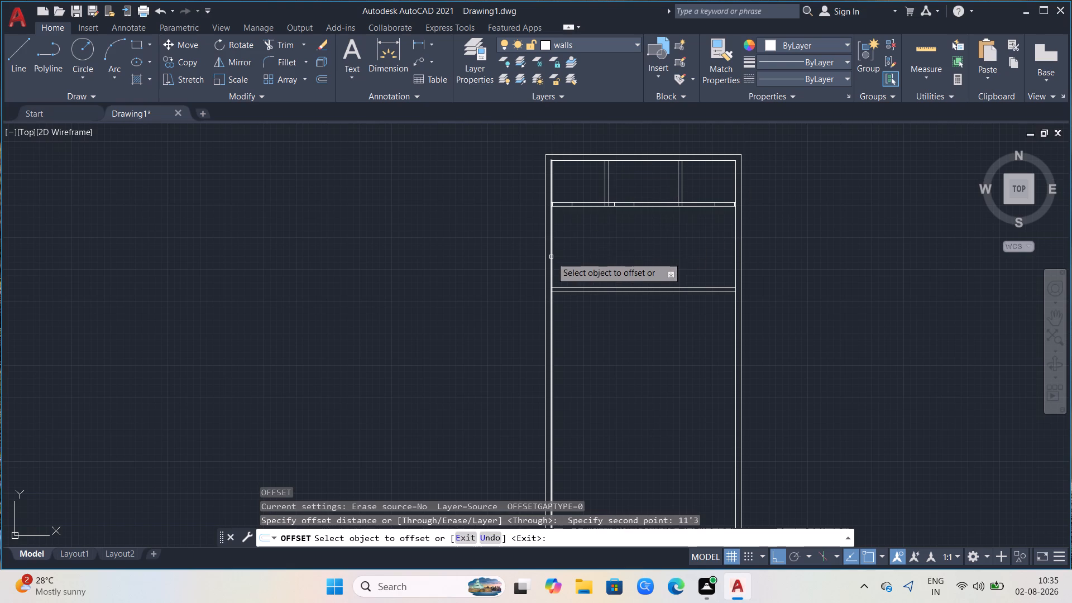
pyautogui.click(551, 257)
pyautogui.click(614, 256)
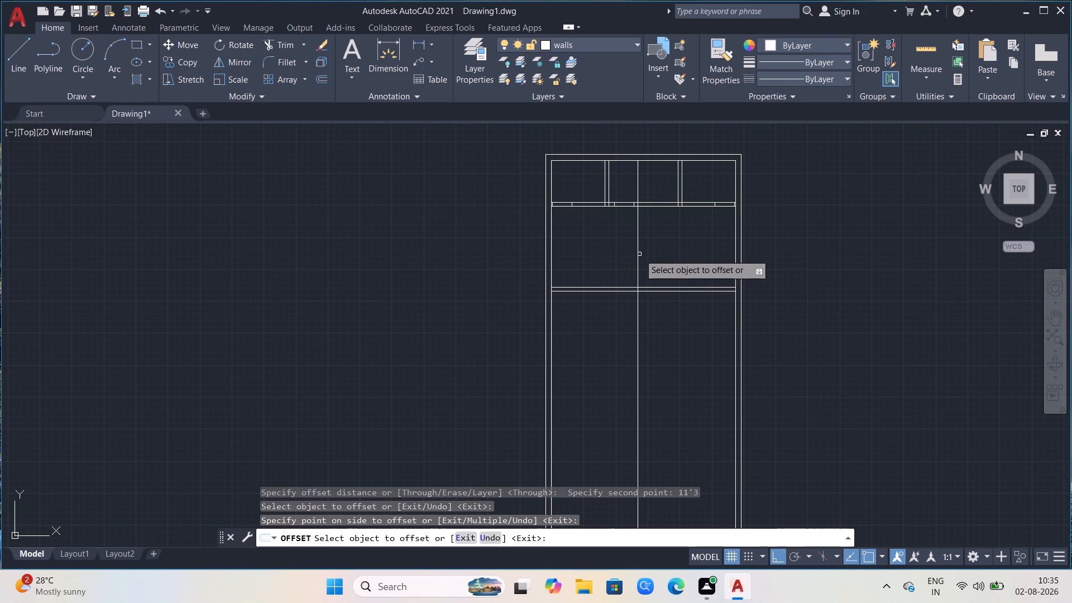
pyautogui.click(637, 257)
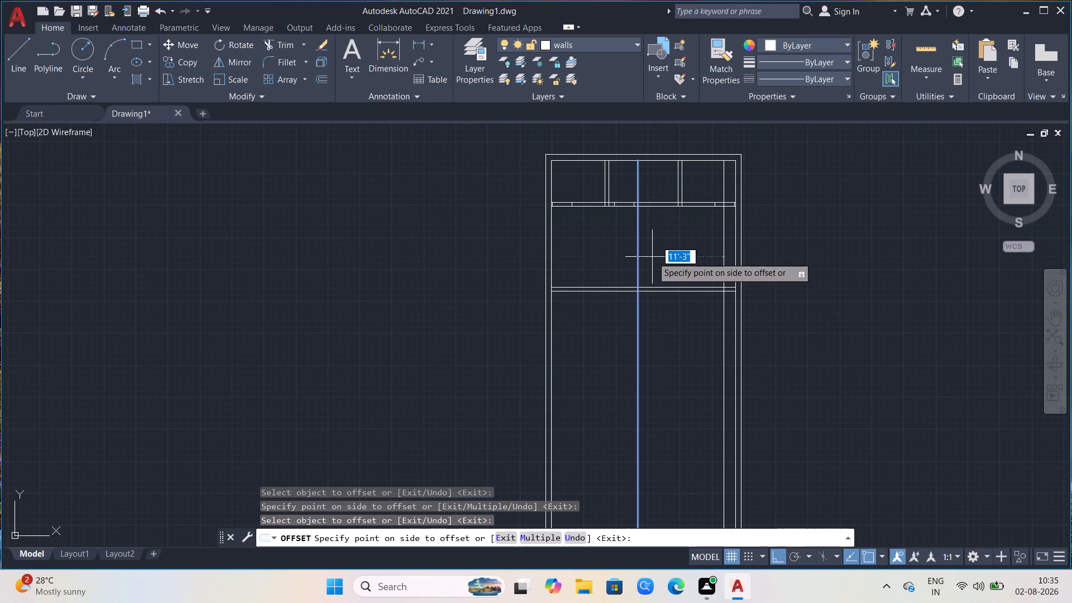
pyautogui.press('6')
pyautogui.press('Return')
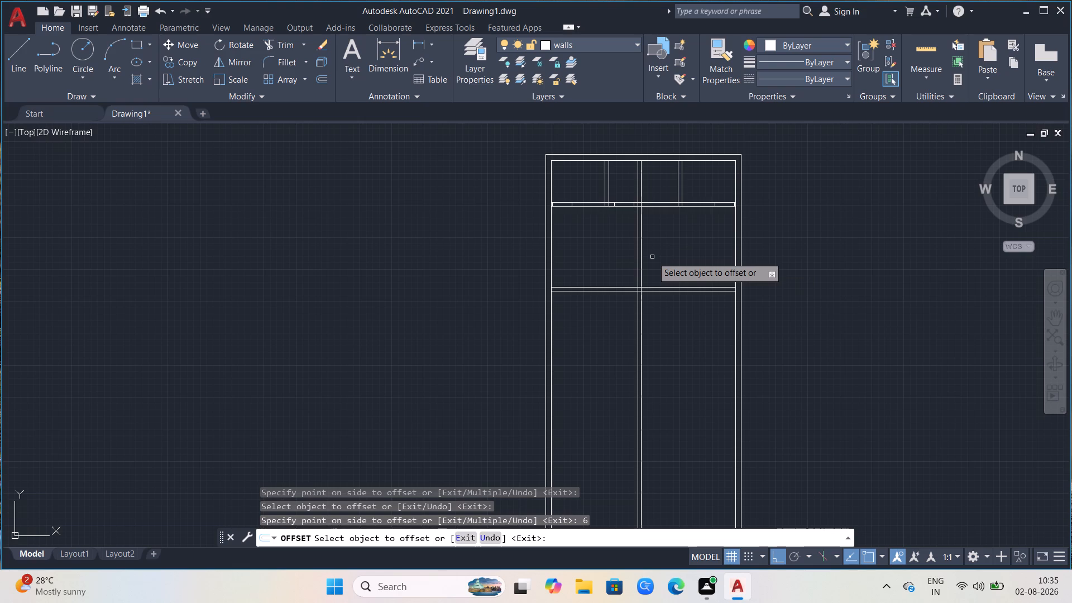
# Offset the second horizontal partition's lower line 11'6" downward, and offset the new line another 6" downward to form a third horizontal partition.
pyautogui.click(582, 291)
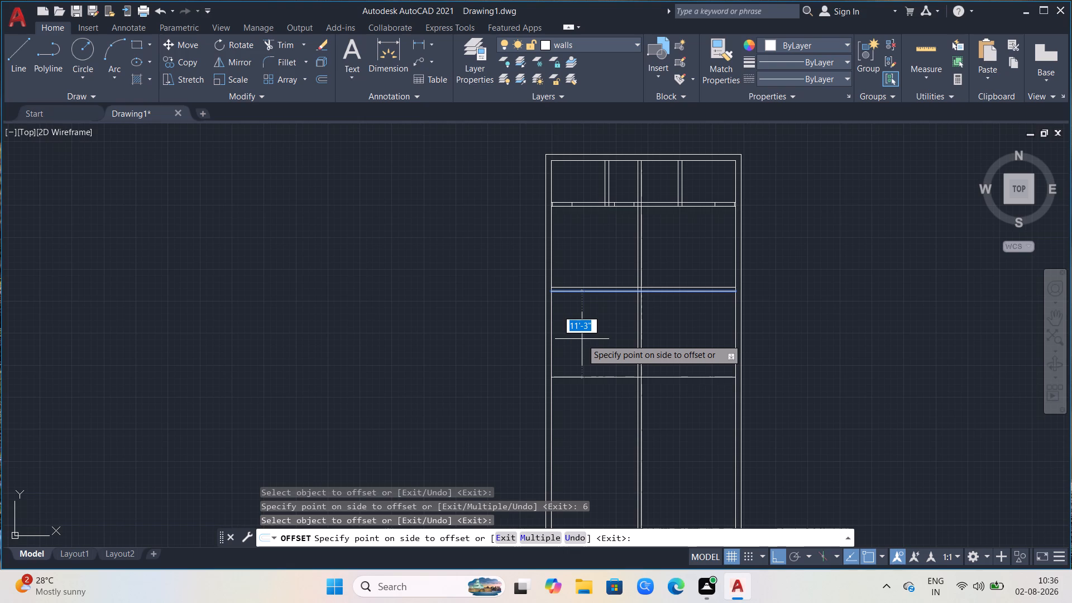
pyautogui.write('11')
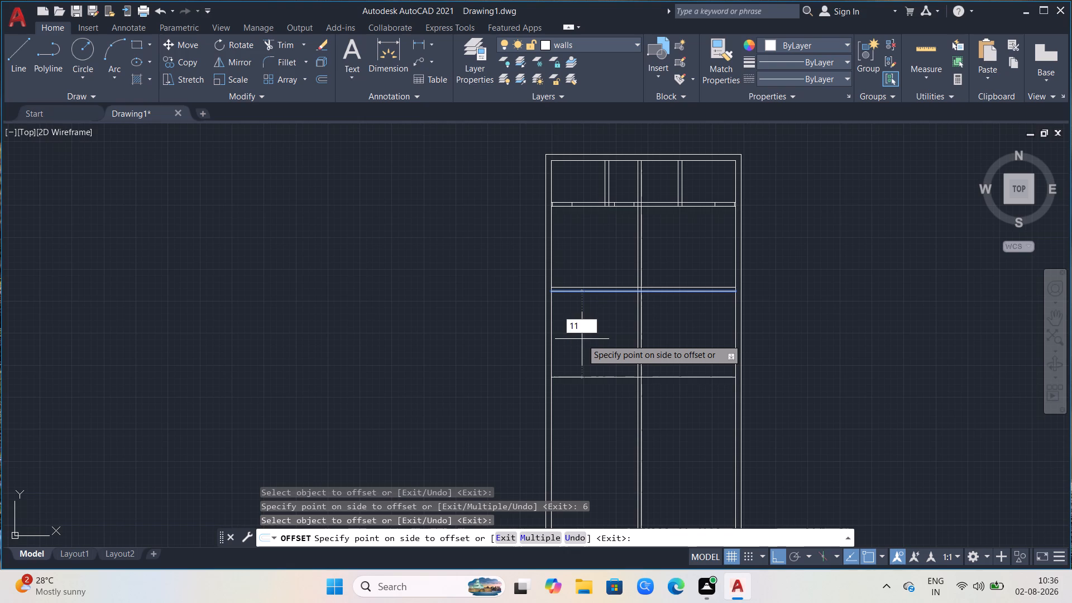
pyautogui.write("'6")
pyautogui.press('Return')
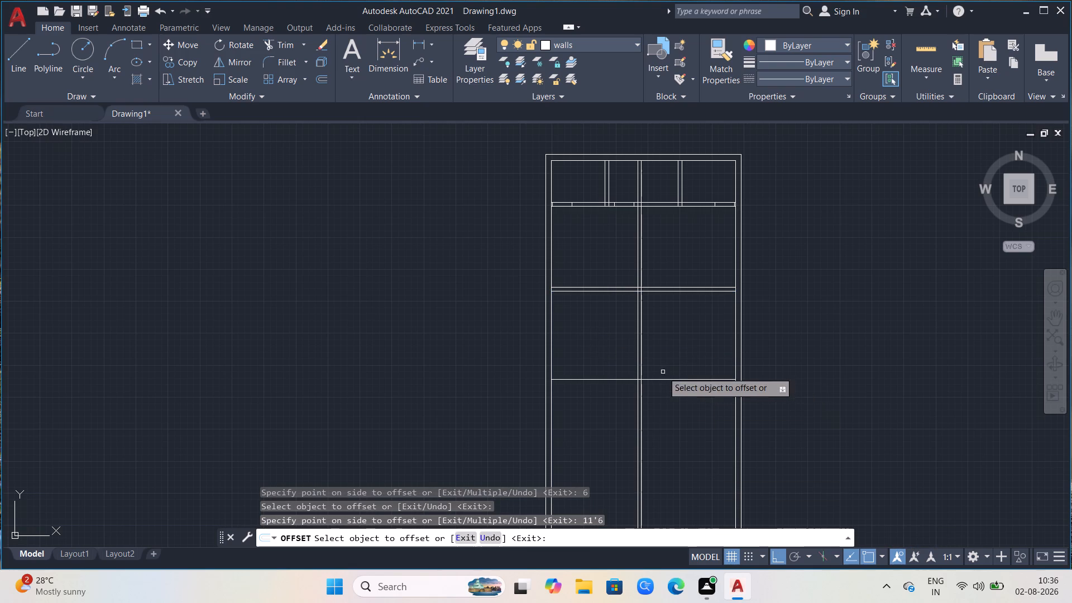
pyautogui.scroll(-1, 587, 388)
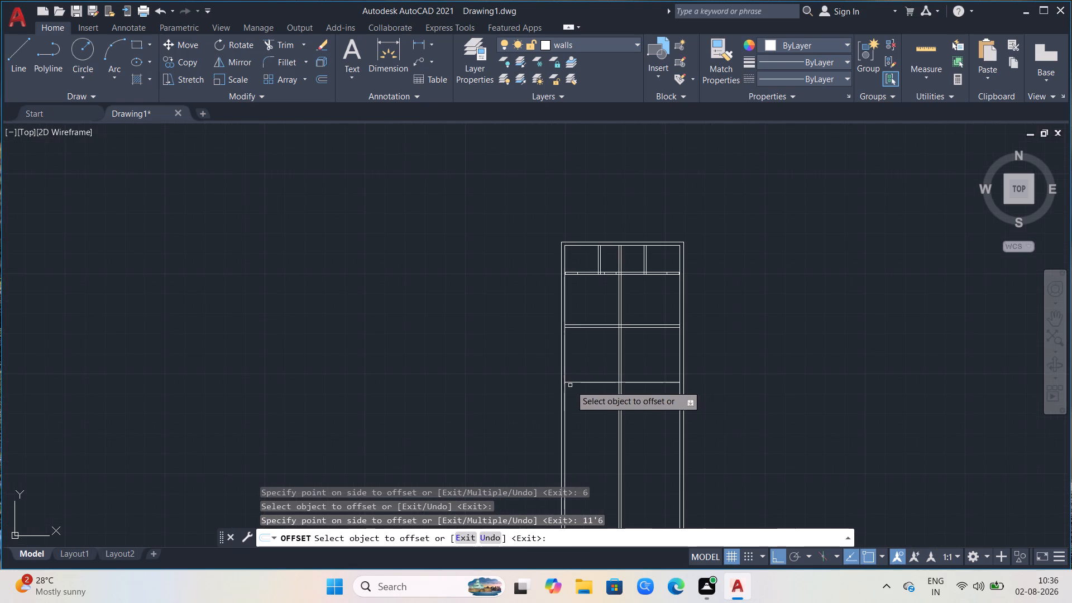
pyautogui.scroll(2, 571, 385)
pyautogui.click(643, 379)
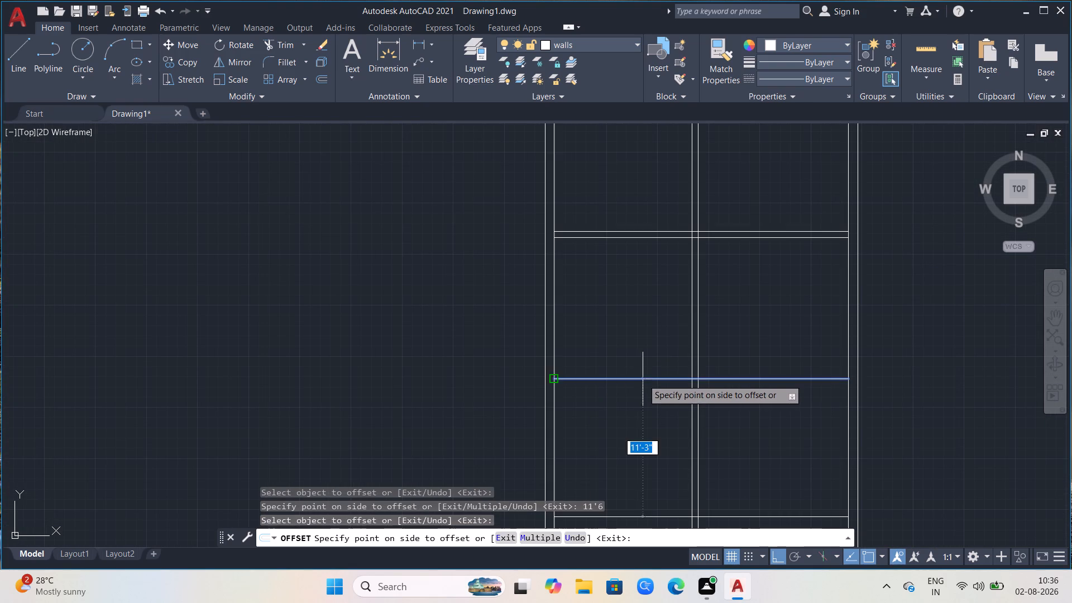
pyautogui.press('6')
pyautogui.press('Return')
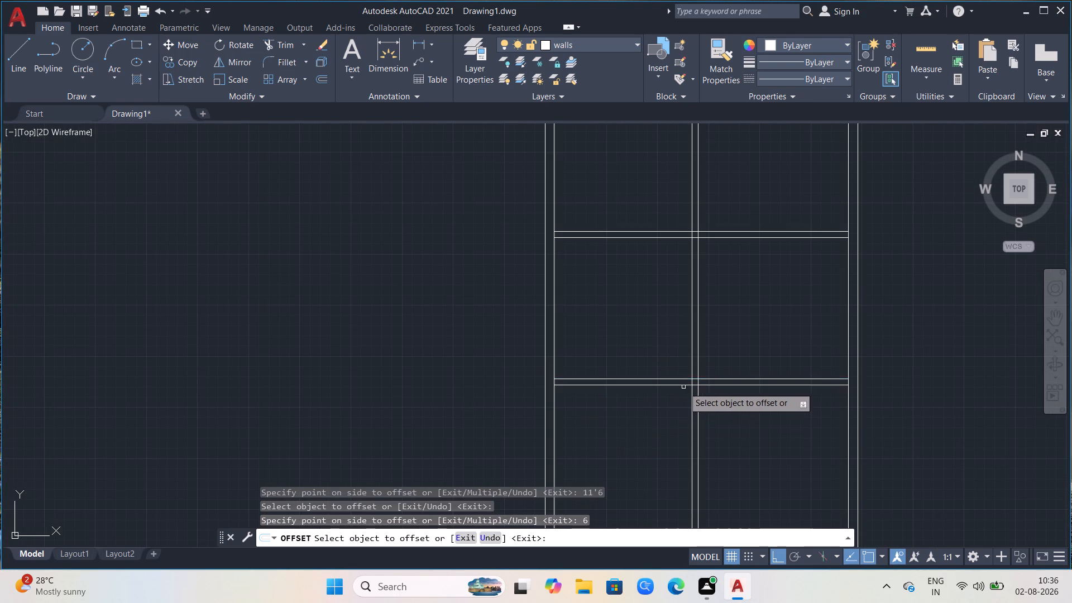
pyautogui.press('Escape')
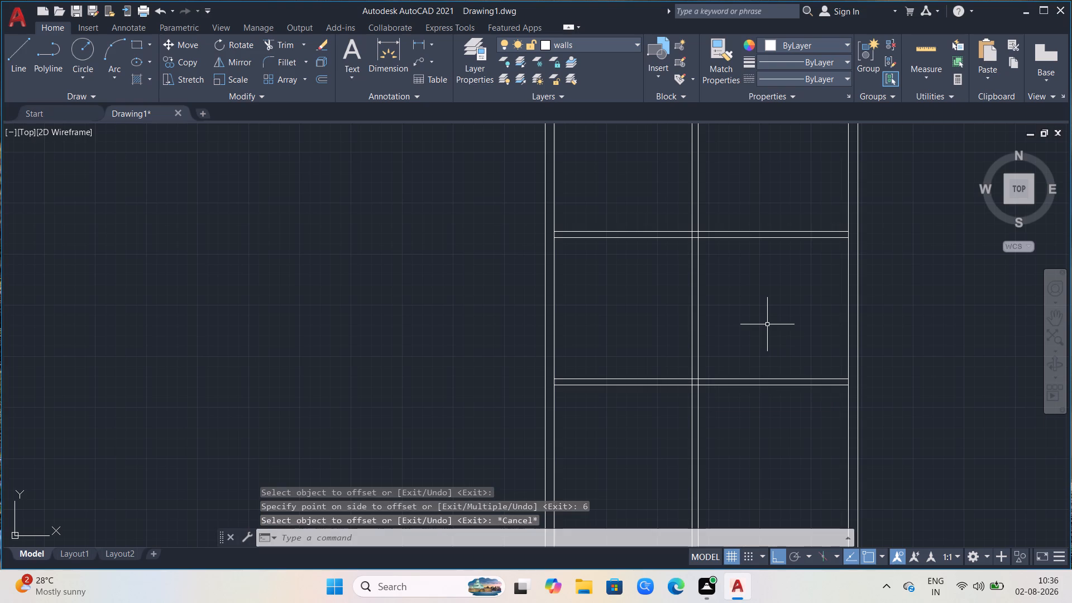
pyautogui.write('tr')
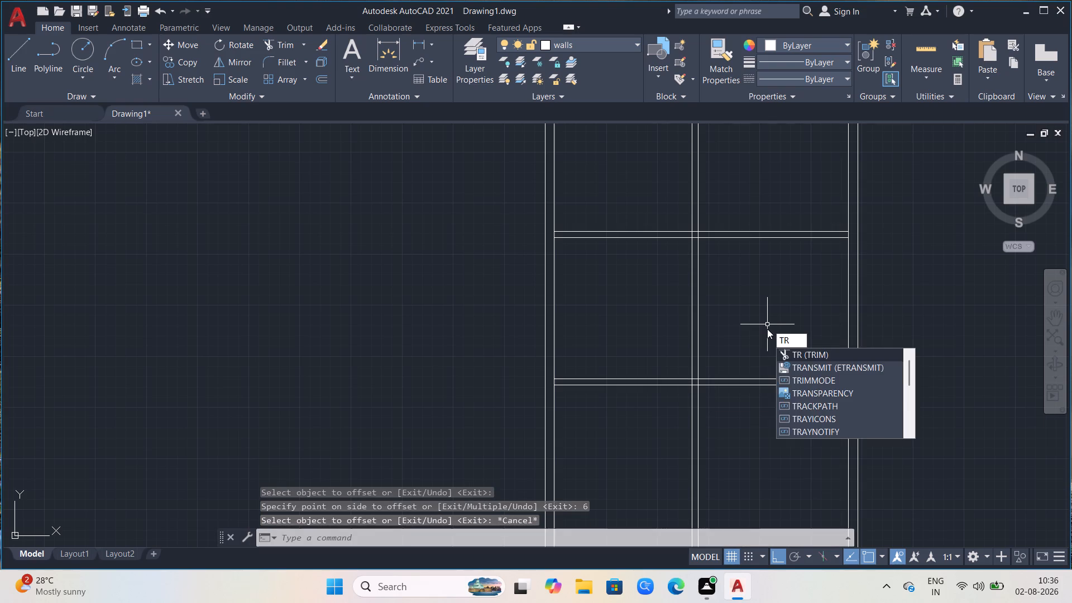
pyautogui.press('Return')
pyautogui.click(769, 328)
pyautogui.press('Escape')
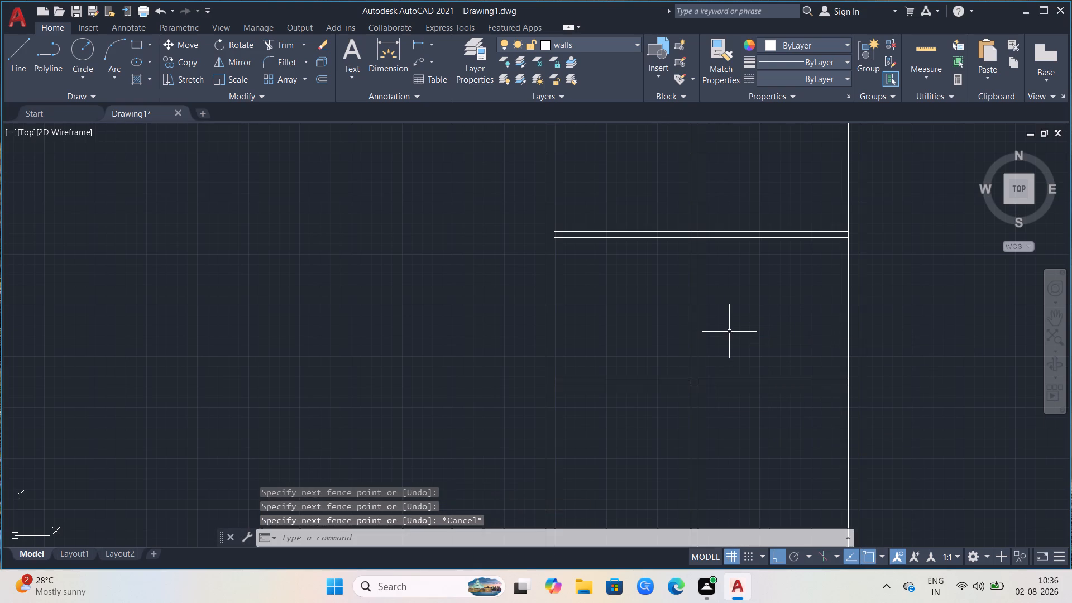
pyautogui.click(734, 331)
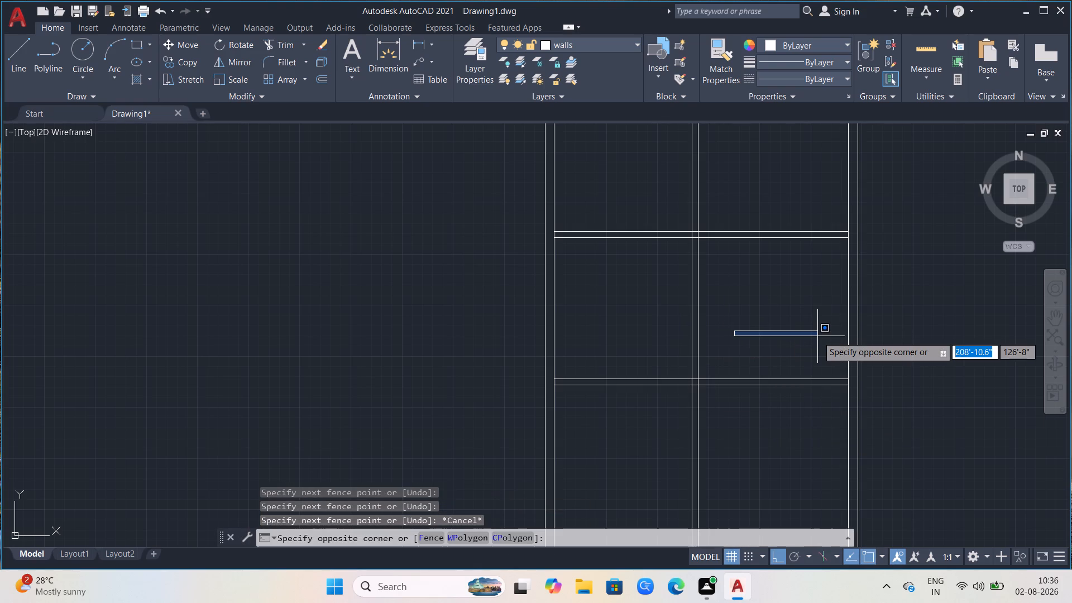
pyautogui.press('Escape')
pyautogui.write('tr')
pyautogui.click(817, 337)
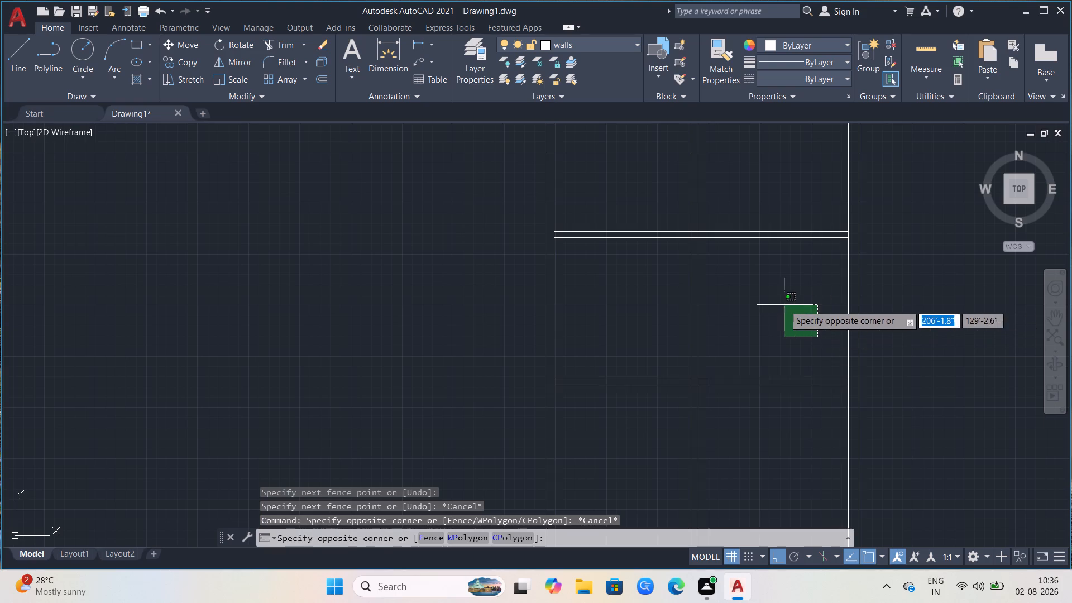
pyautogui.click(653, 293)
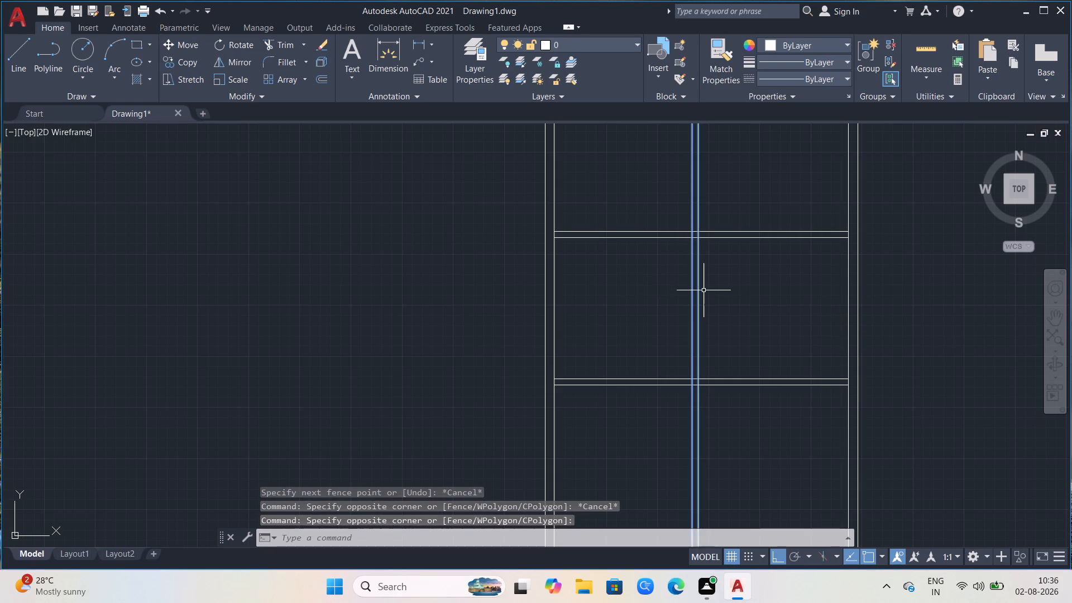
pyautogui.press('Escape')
# Trim the two vertical partition lines between the second and third horizontal partitions.
pyautogui.write('tr')
pyautogui.press('Return')
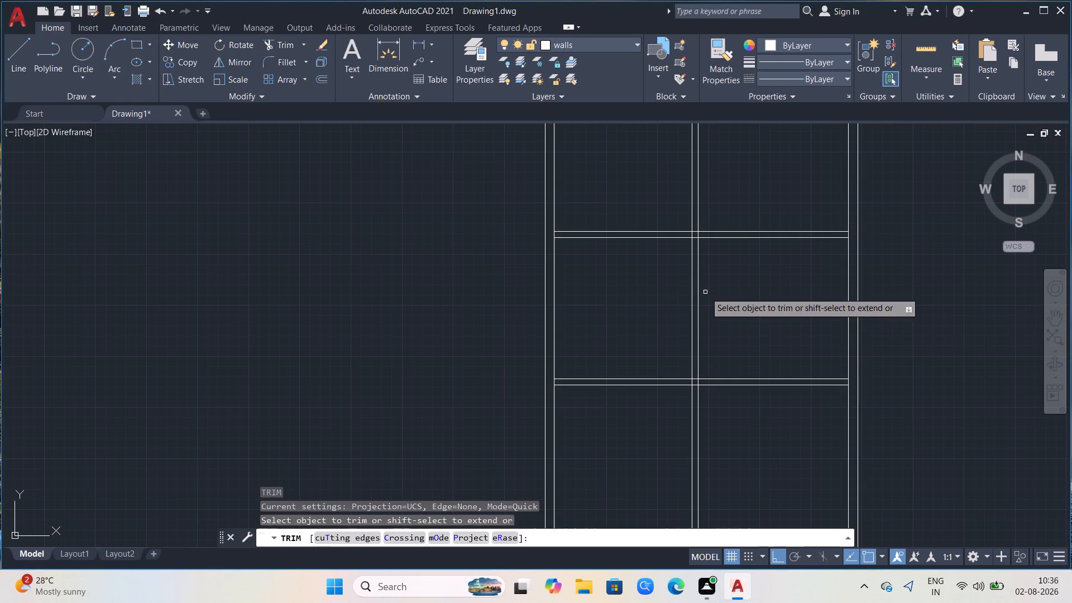
pyautogui.click(705, 292)
pyautogui.click(663, 296)
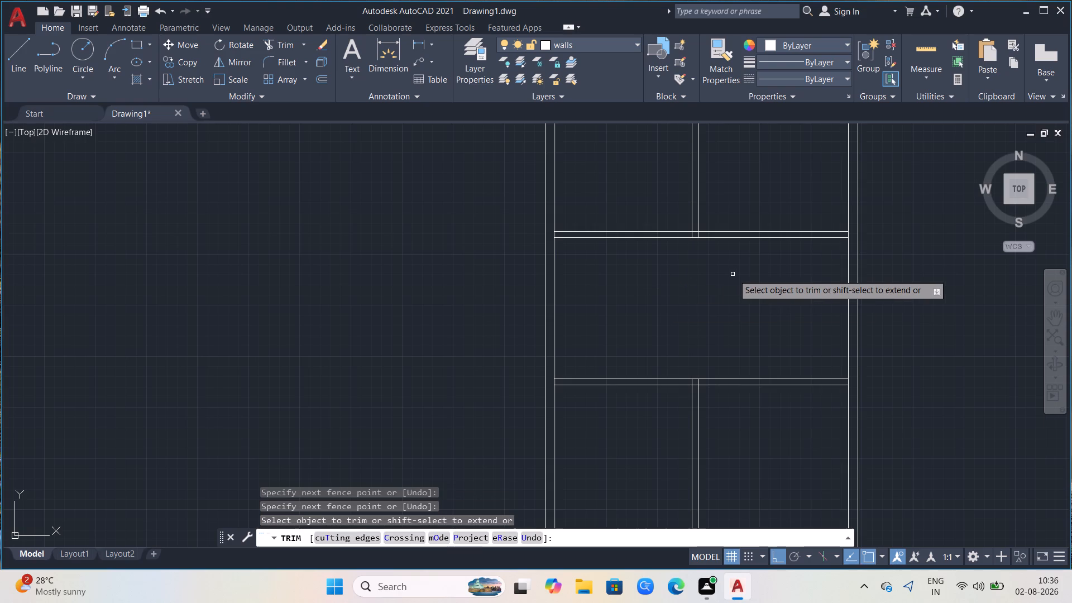
pyautogui.press('Escape')
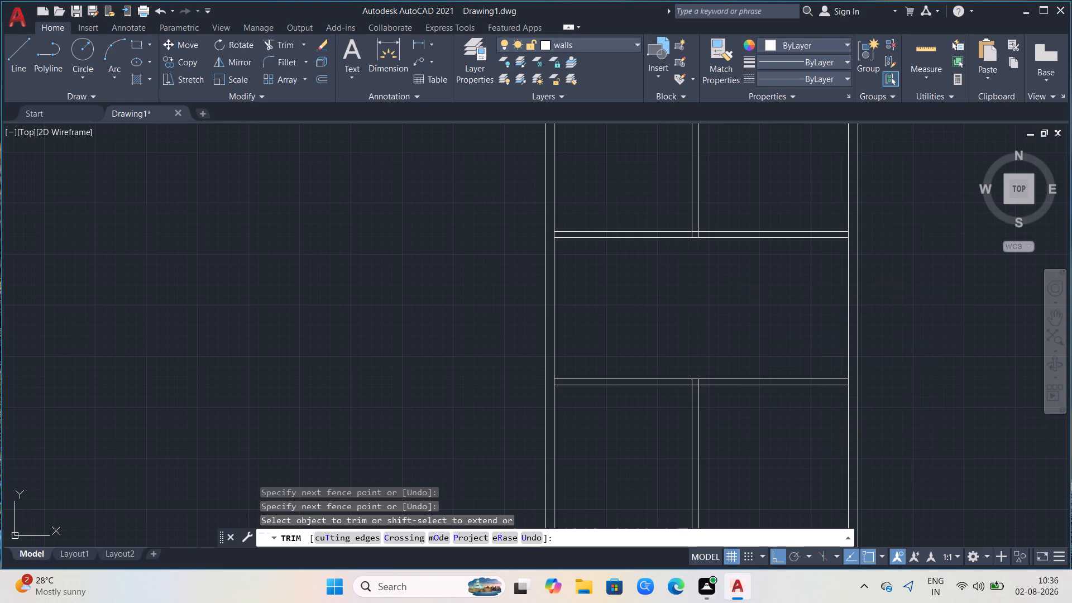
# Delete the two remaining vertical partition lines below the third horizontal partition.
pyautogui.click(719, 418)
pyautogui.moveTo(716, 441); pyautogui.dragTo(705, 442)
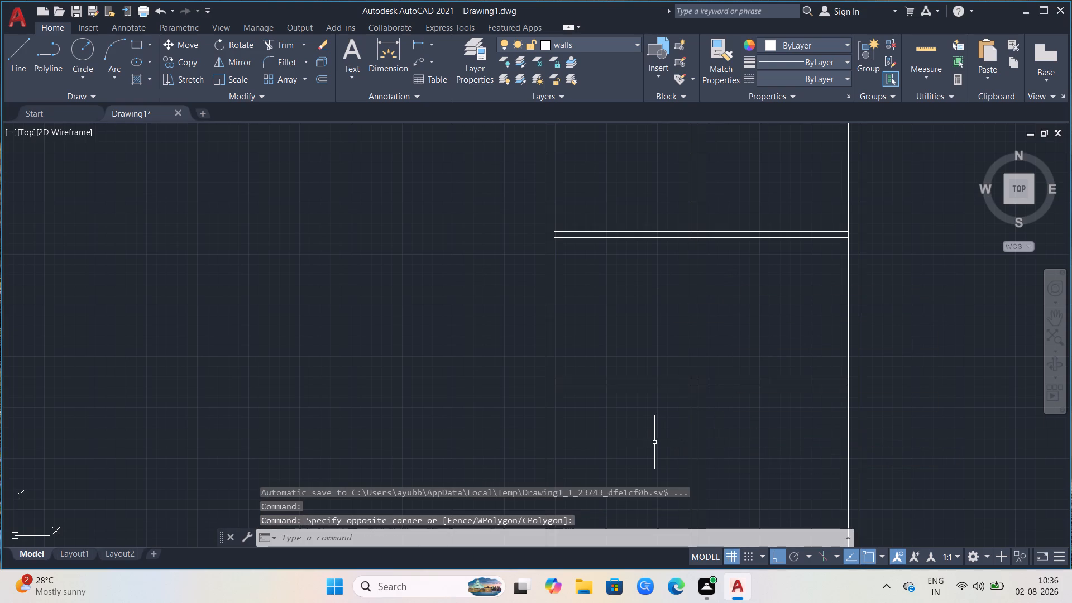
pyautogui.click(739, 448)
pyautogui.click(655, 455)
pyautogui.press('Delete')
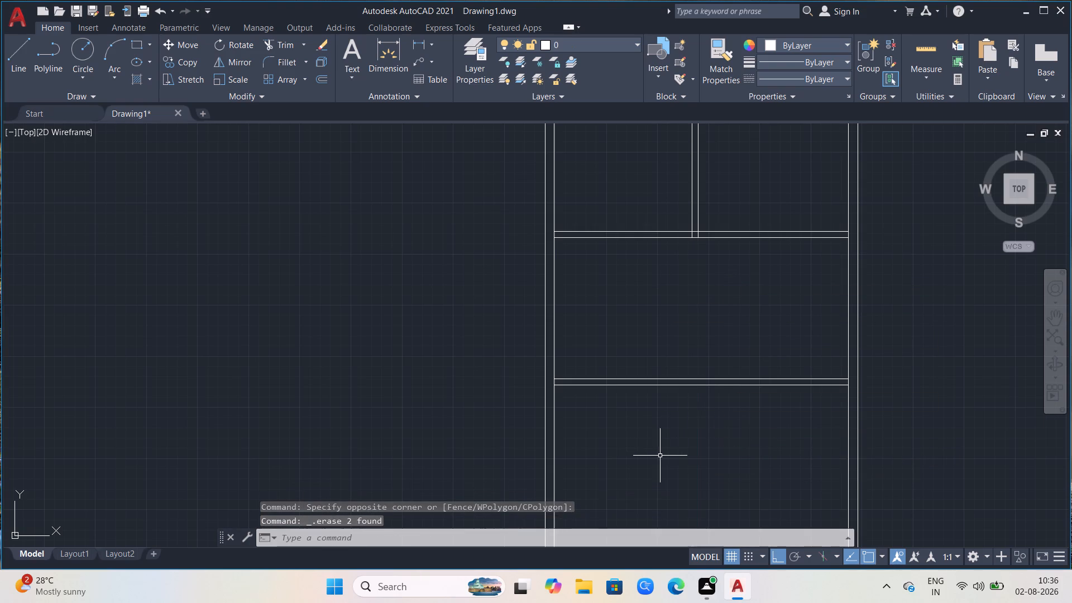
# Offset the left outer wall's inner line 7' inward, and offset the new line 4.5" further right to form a thin vertical partition.
pyautogui.scroll(-2, 631, 412)
pyautogui.scroll(1, 510, 481)
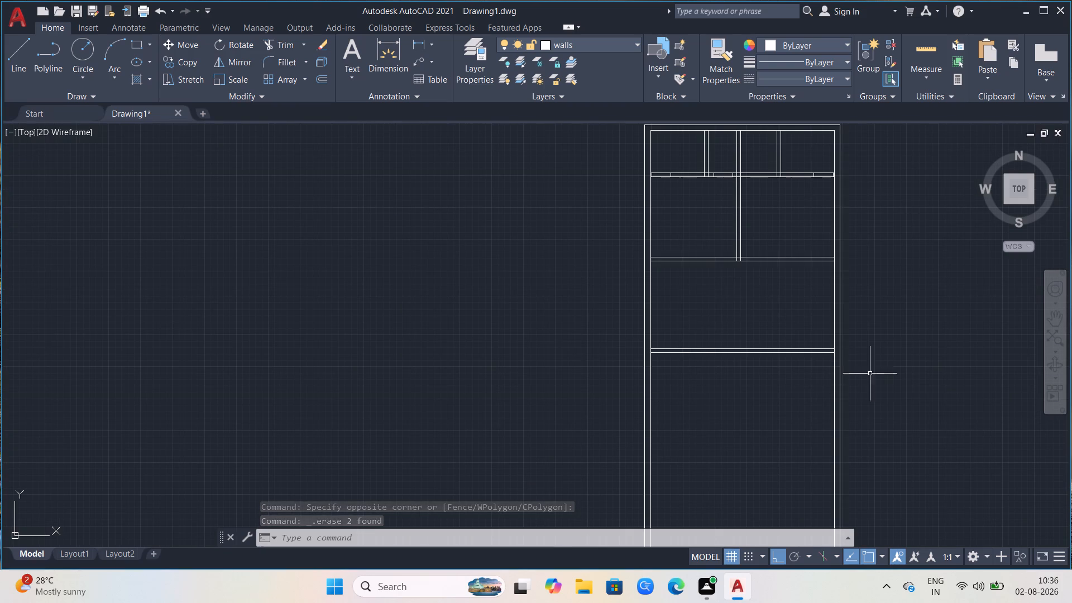
pyautogui.scroll(1, 706, 325)
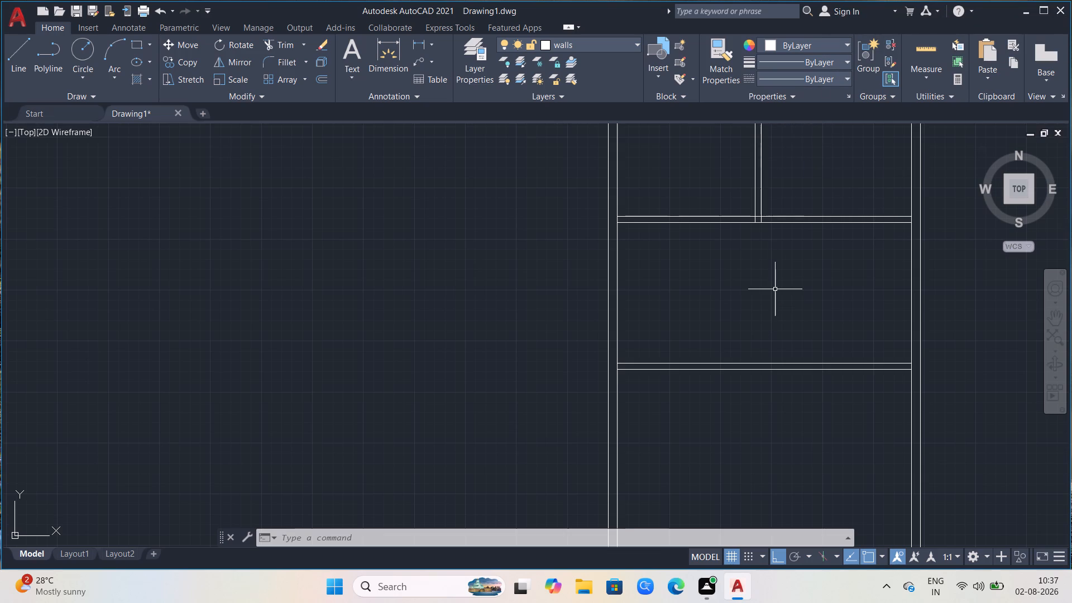
pyautogui.press('o')
pyautogui.press('Return')
pyautogui.click(619, 362)
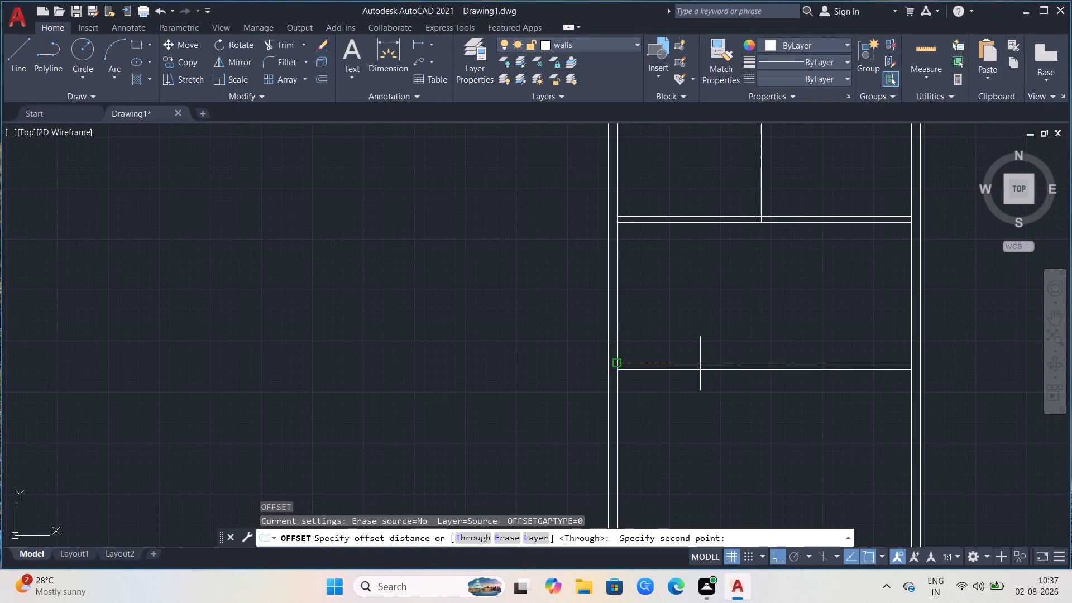
pyautogui.press('7')
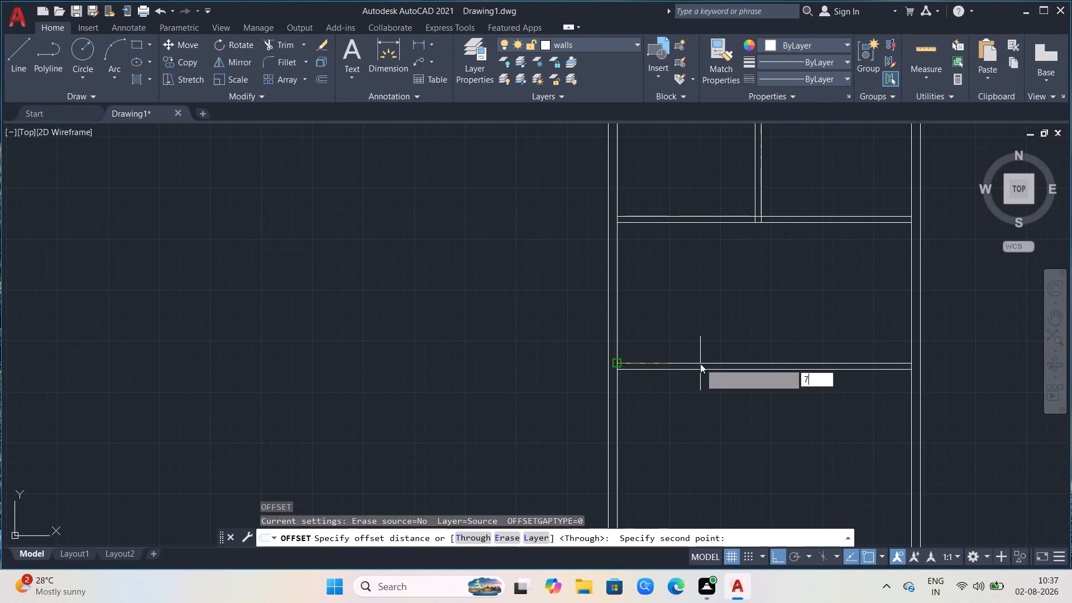
pyautogui.press("'")
pyautogui.press('Return')
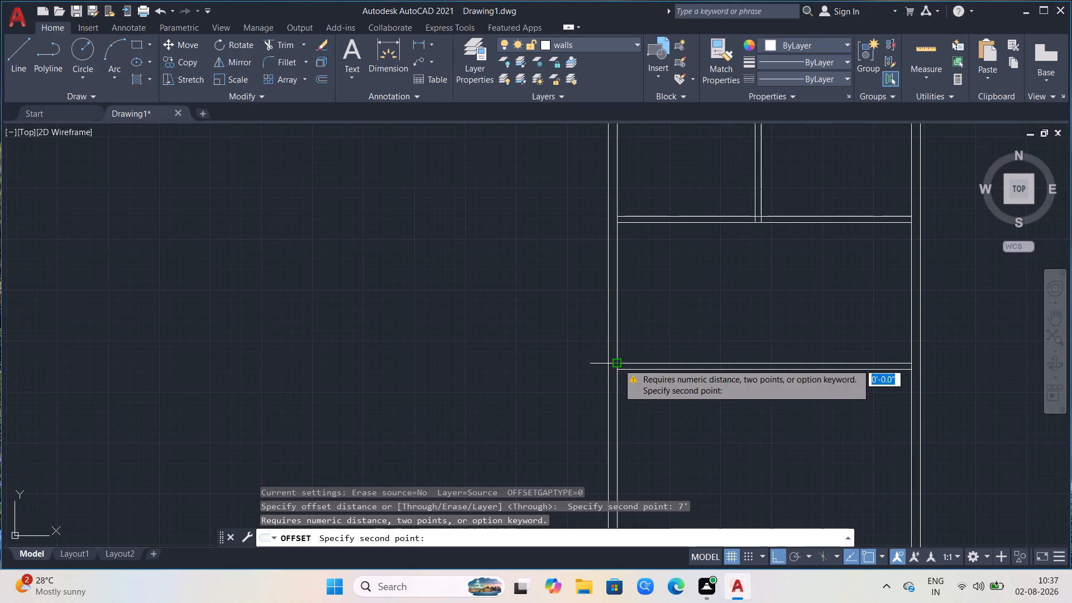
pyautogui.write("7'")
pyautogui.press('Return')
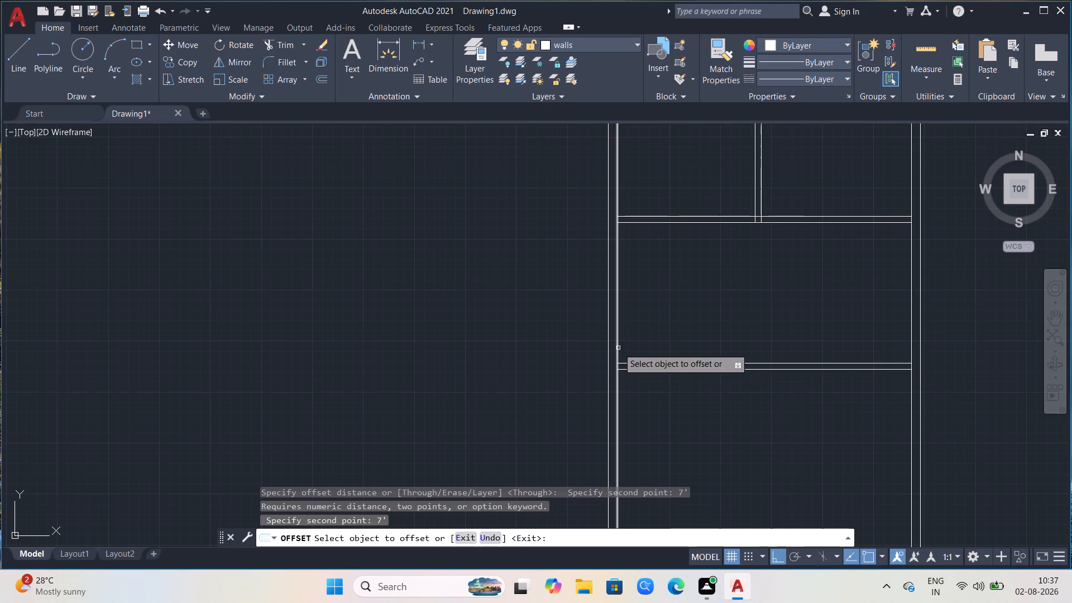
pyautogui.click(618, 348)
pyautogui.click(670, 343)
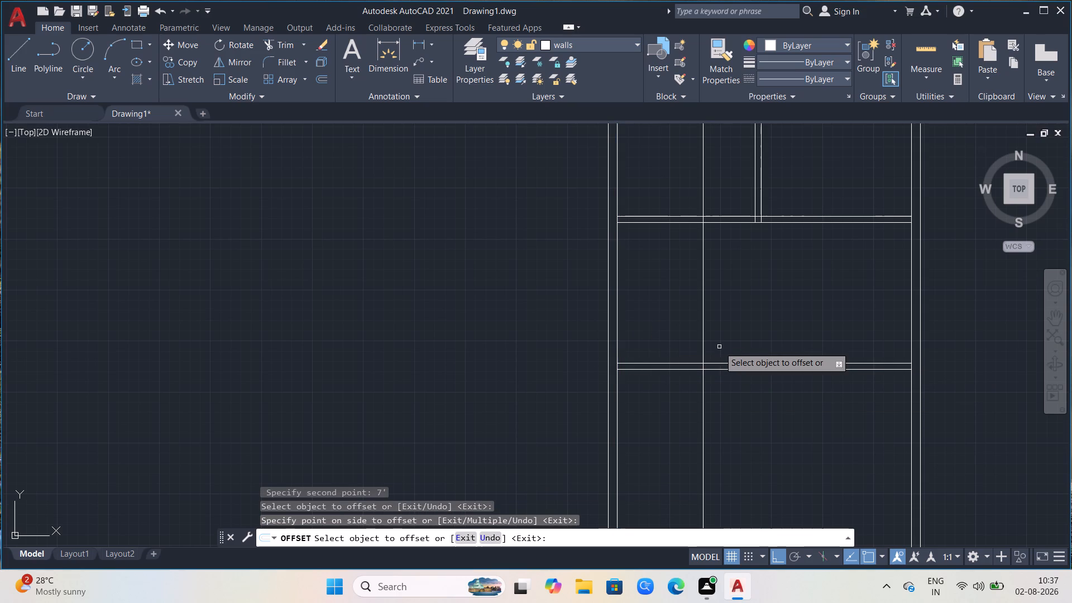
pyautogui.click(704, 347)
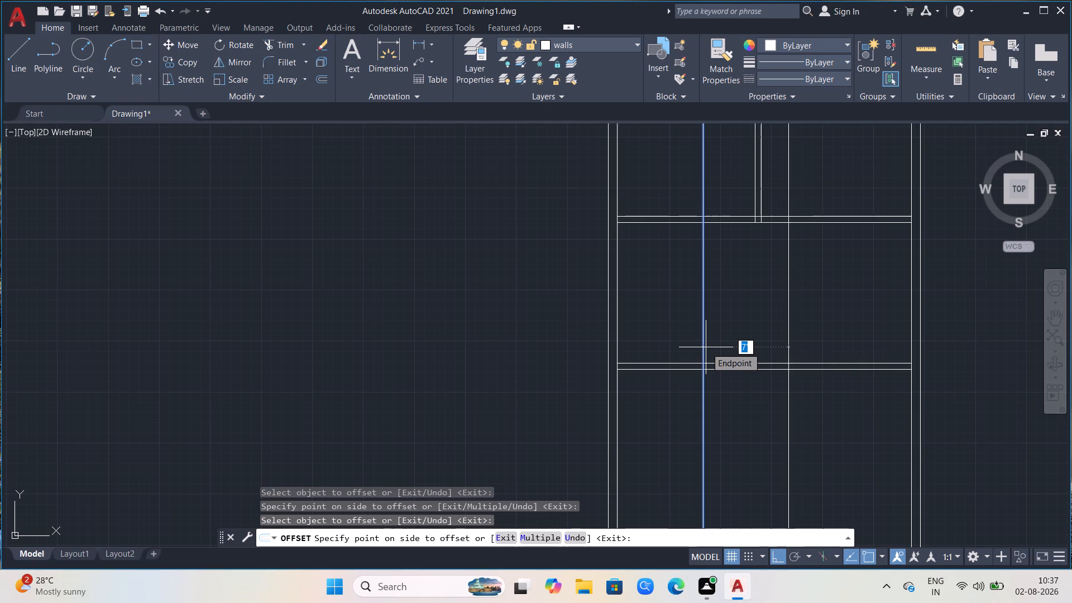
pyautogui.press('4')
pyautogui.write('.5')
pyautogui.press('Return')
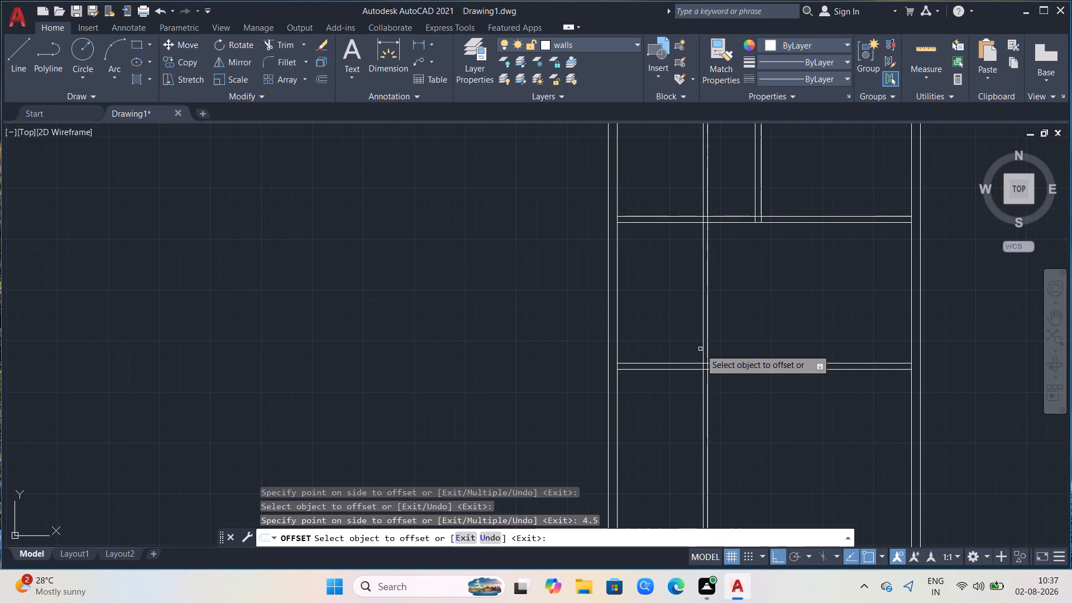
# Offset the third horizontal partition's upper line 7'6" upward, and offset the new line another 4.5" upward to form a thin horizontal partition.
pyautogui.click(652, 362)
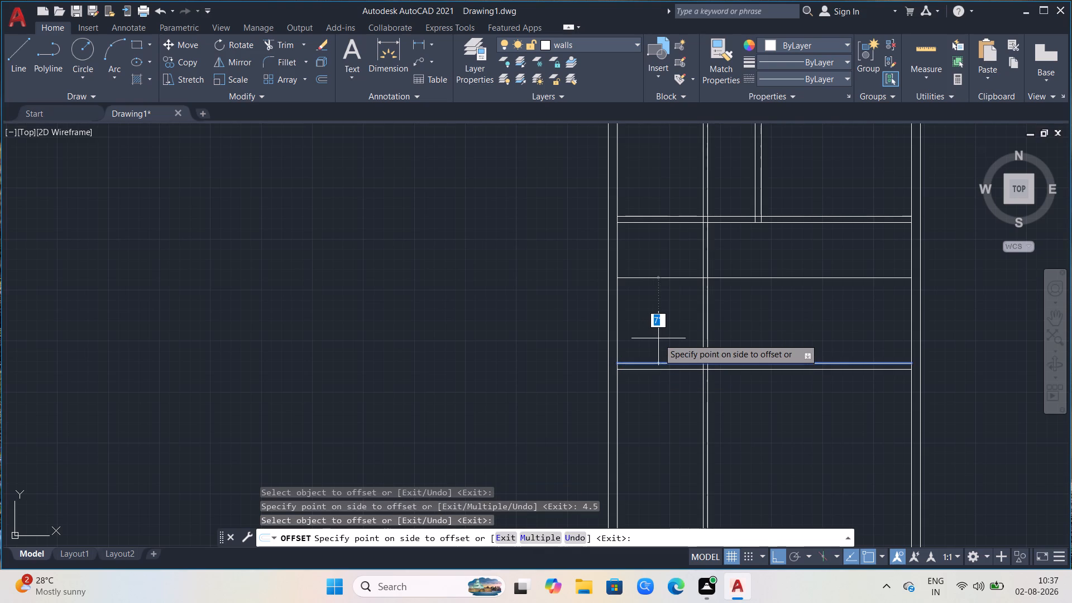
pyautogui.write("7'9")
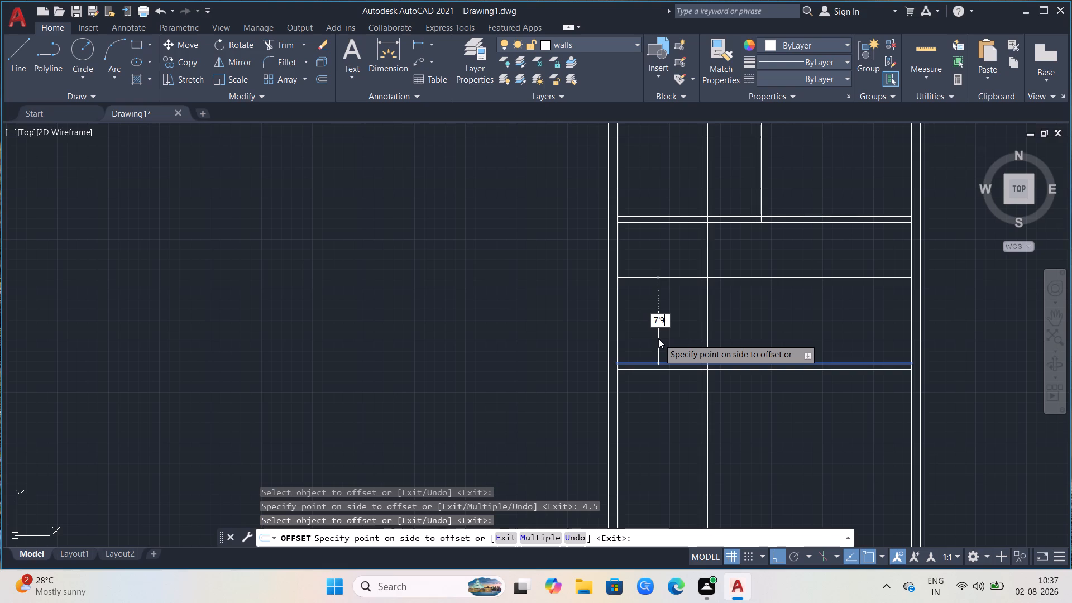
pyautogui.press('BackSpace')
pyautogui.press('6')
pyautogui.press('Return')
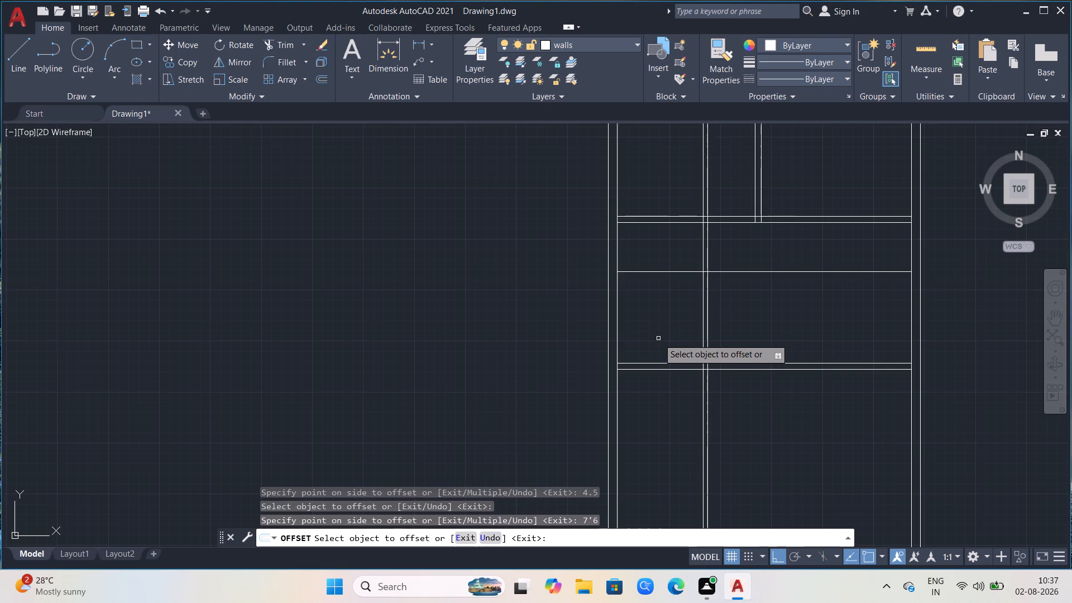
pyautogui.click(674, 273)
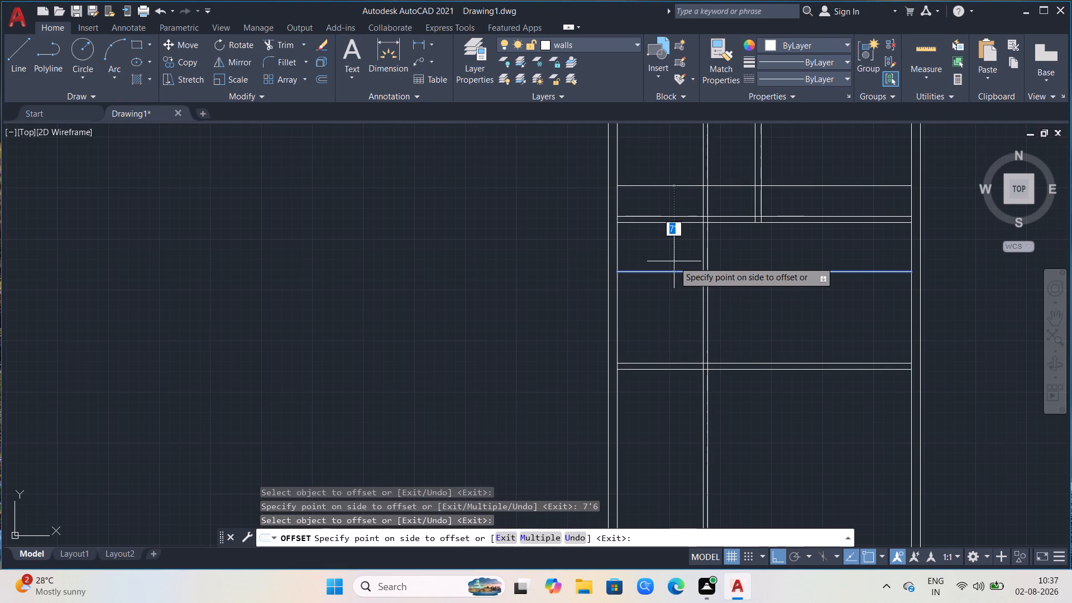
pyautogui.press('4')
pyautogui.write('.5')
pyautogui.press('Return')
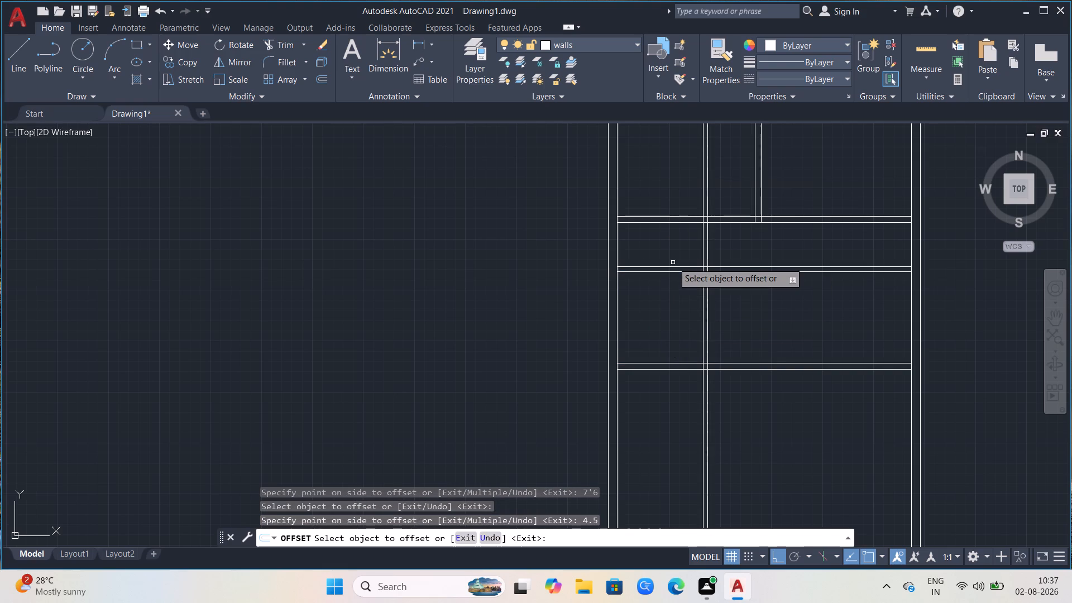
# Trim the thin horizontal partition's two lines to the stretch between the left outer wall and the thin vertical partition.
pyautogui.press('Escape')
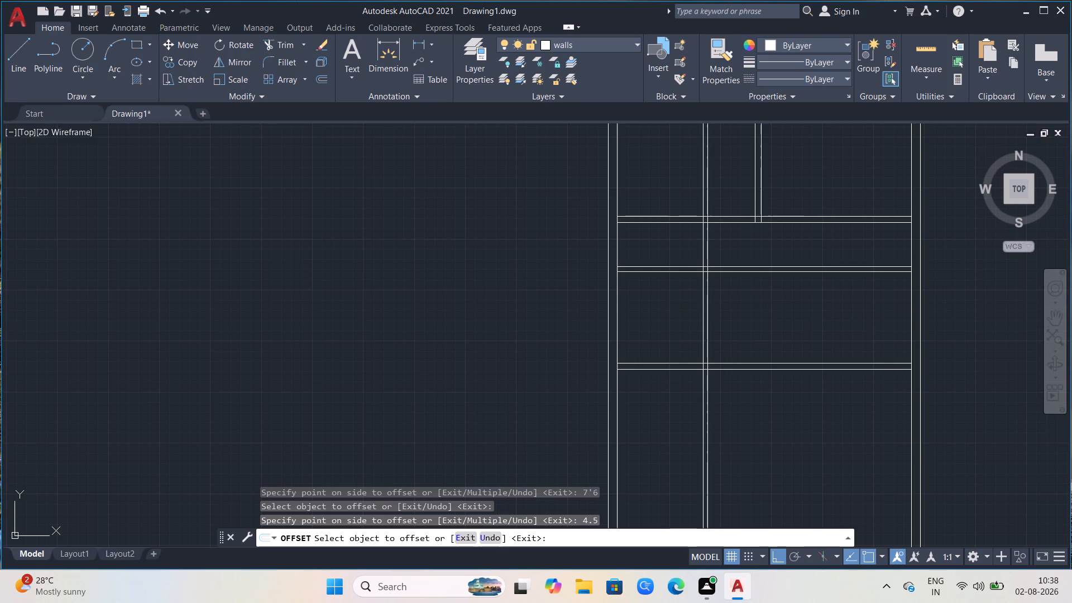
pyautogui.write('tr')
pyautogui.press('Return')
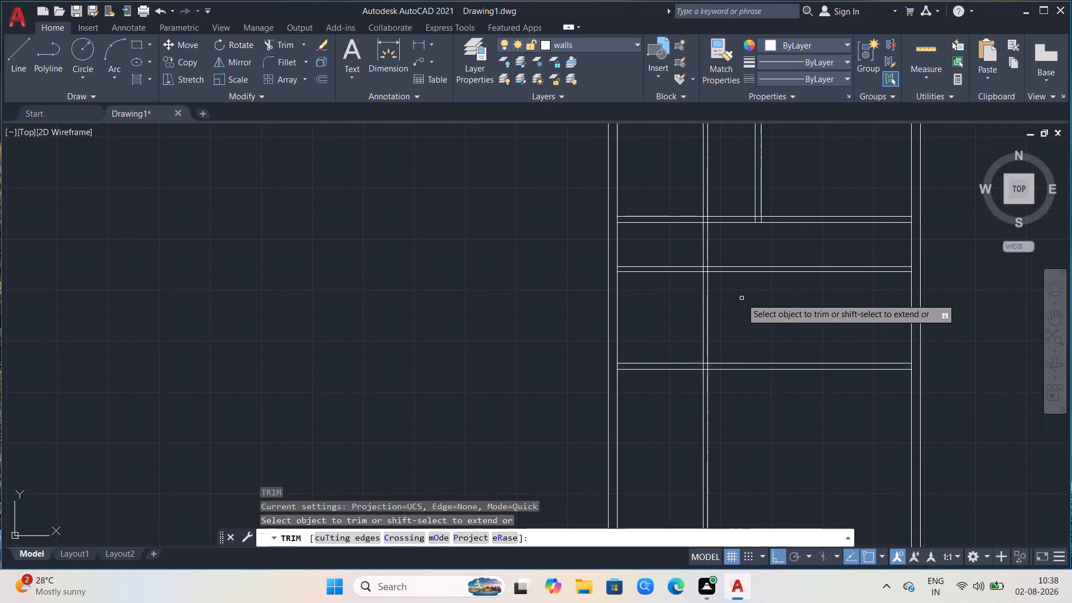
pyautogui.click(745, 258)
pyautogui.click(737, 282)
pyautogui.click(728, 244)
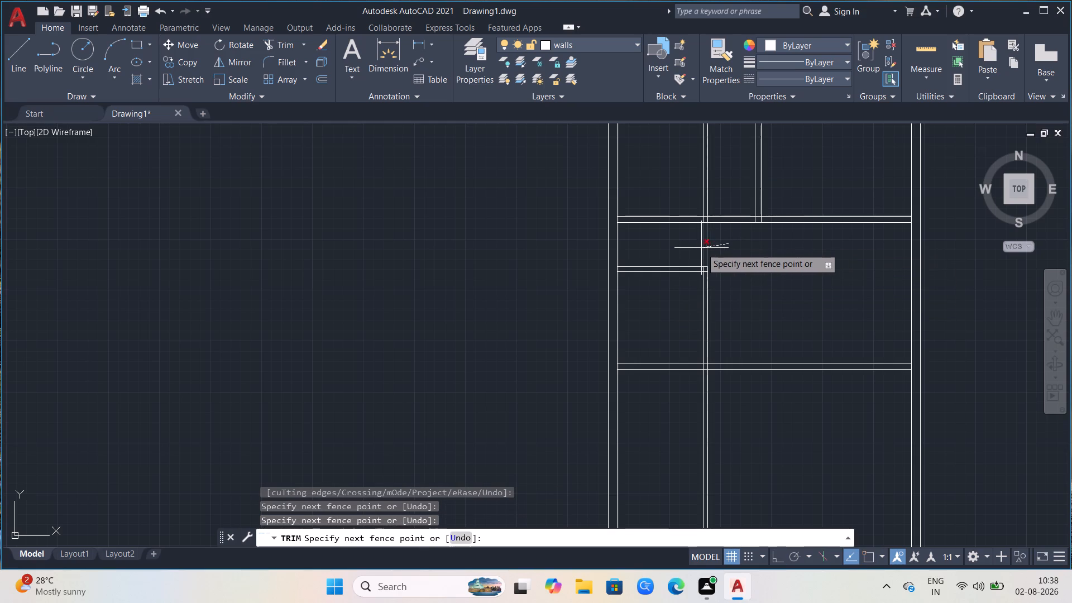
pyautogui.click(715, 250)
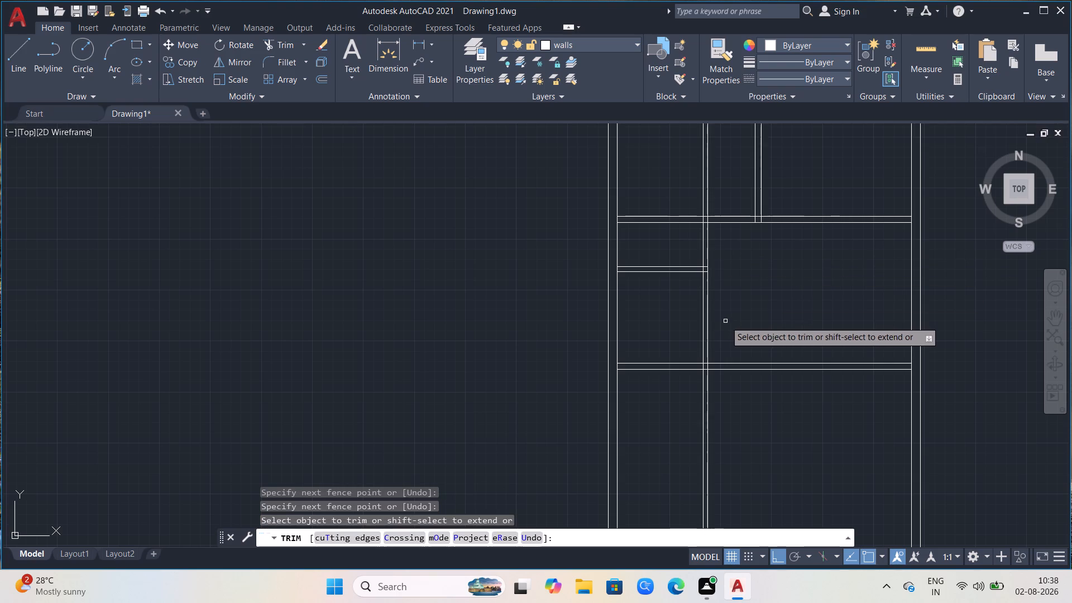
pyautogui.press('Escape')
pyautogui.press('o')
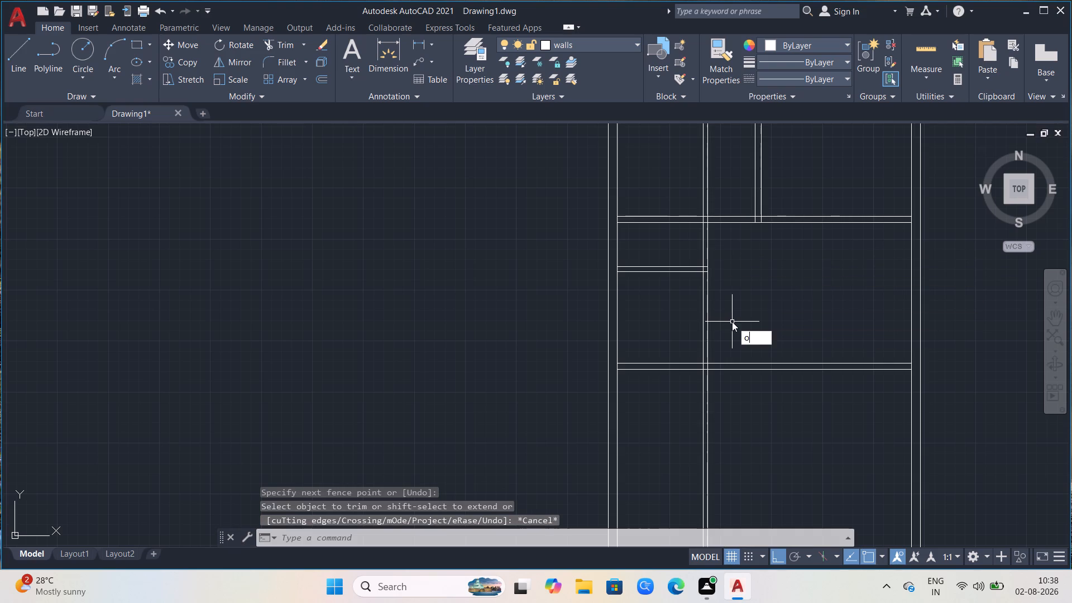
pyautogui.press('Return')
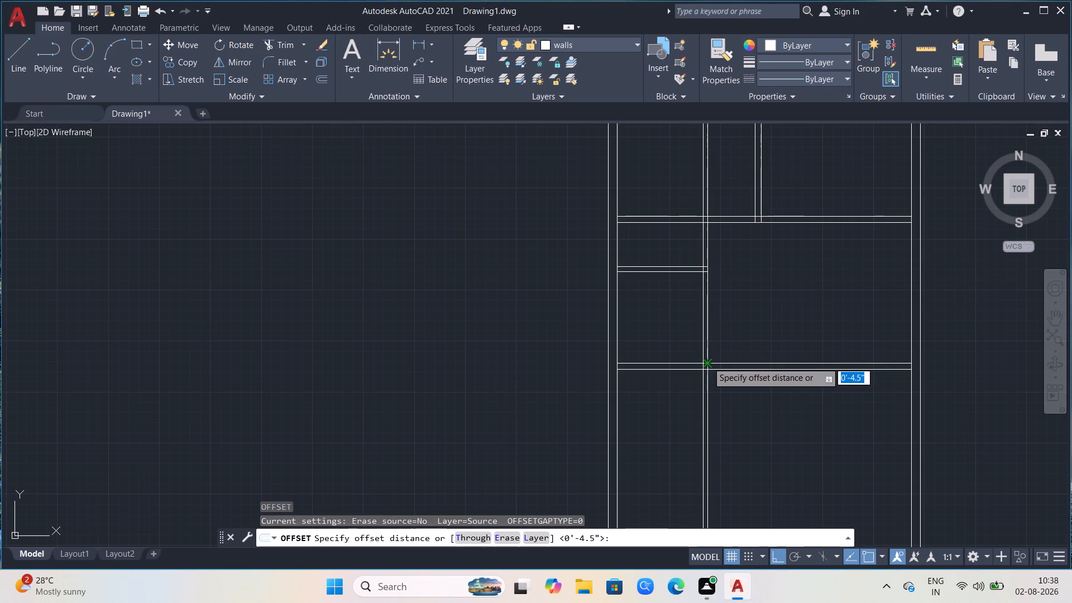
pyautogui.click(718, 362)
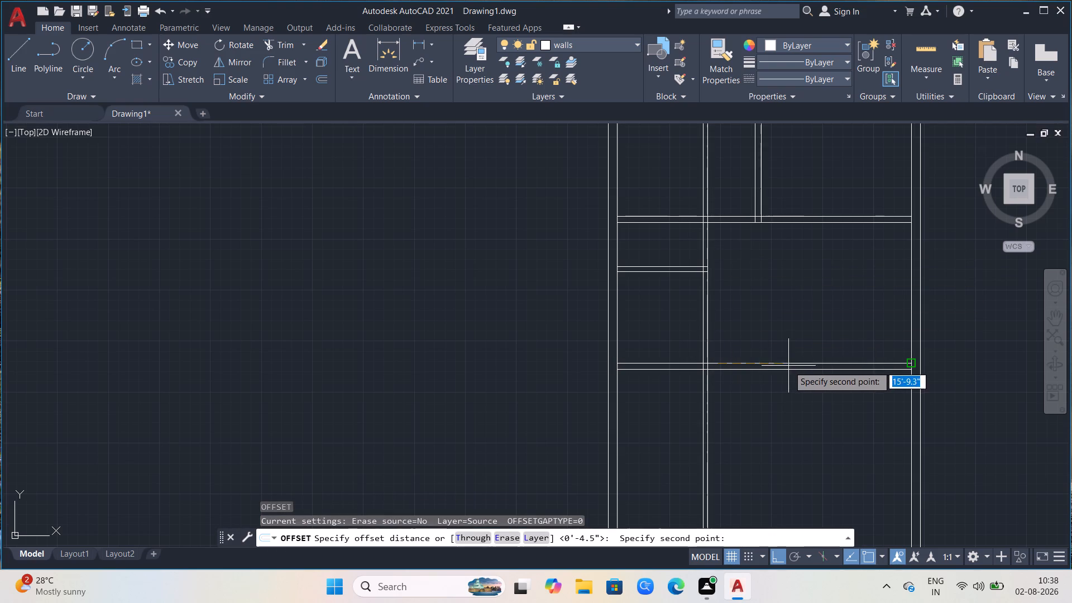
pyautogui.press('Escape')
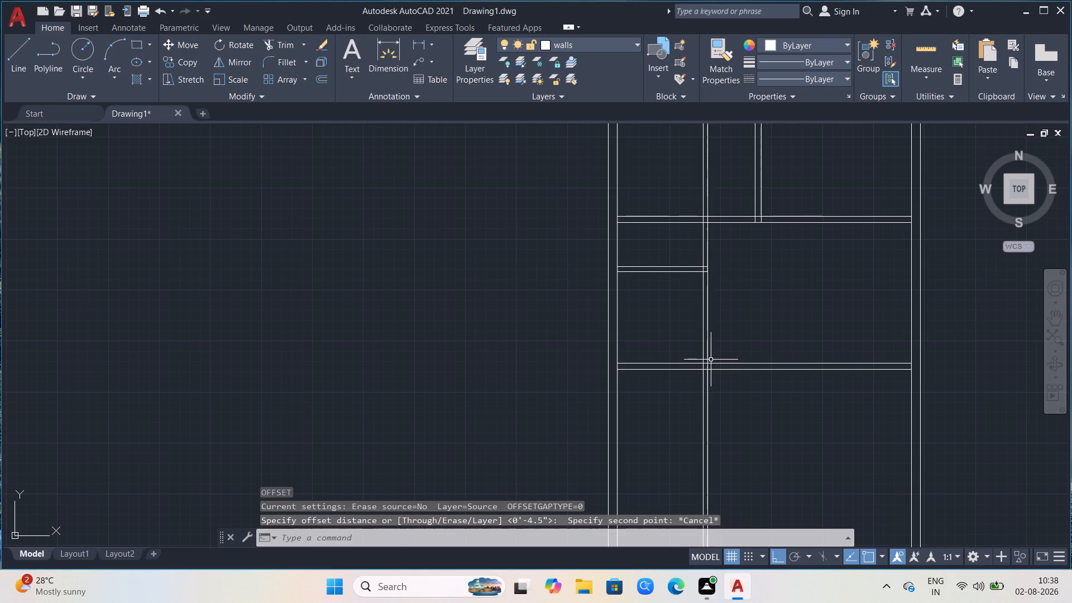
# Offset the thin vertical partition's right line 8'6" to the right, and offset the new line 6" further right to form another partition.
pyautogui.press('o')
pyautogui.press('Return')
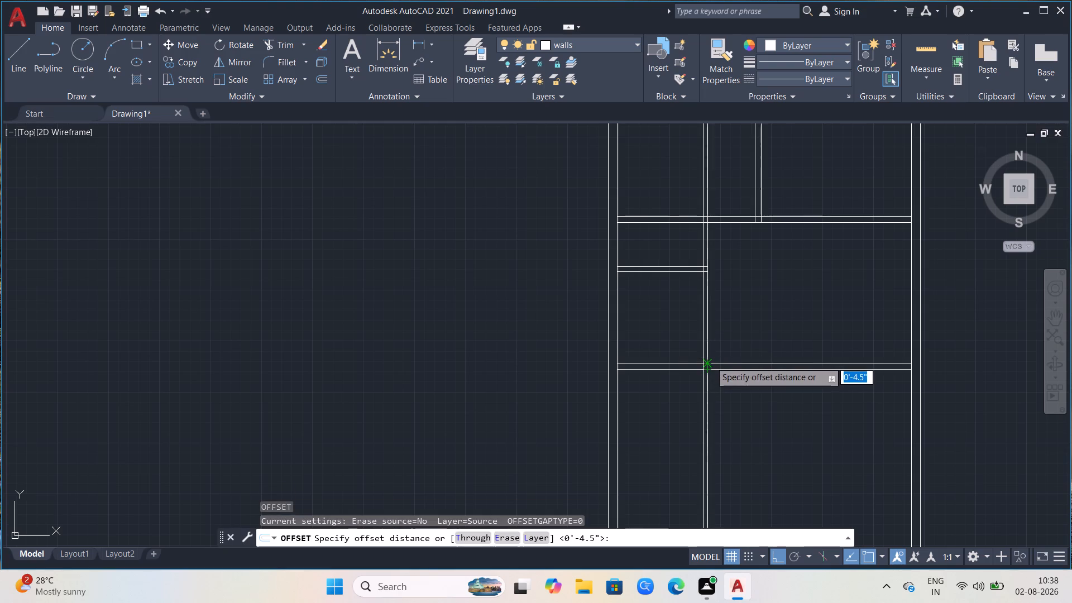
pyautogui.moveTo(710, 361); pyautogui.dragTo(717, 361)
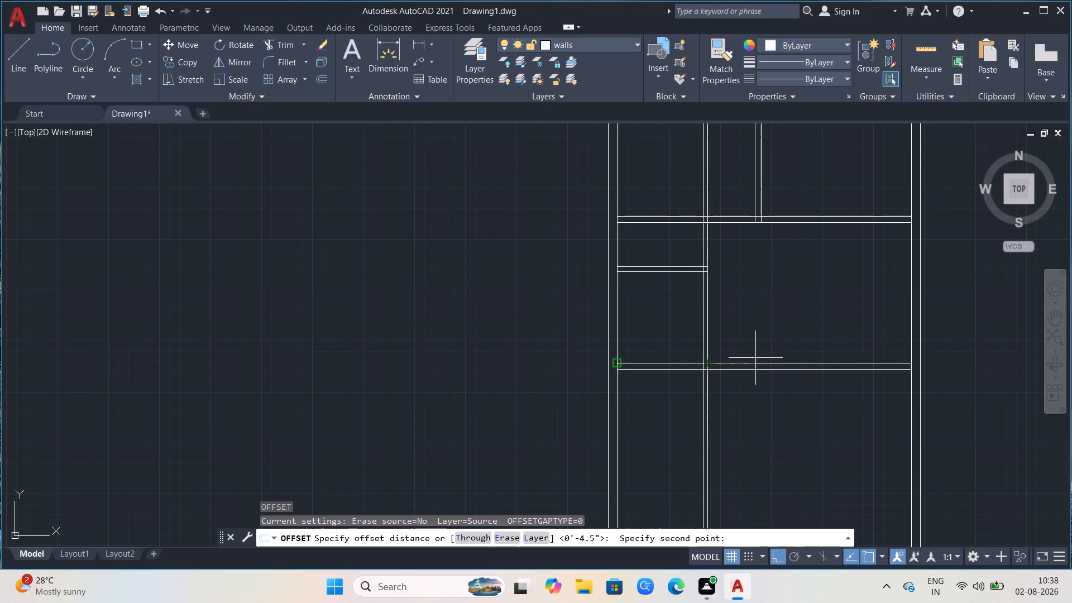
pyautogui.press('8')
pyautogui.press("'")
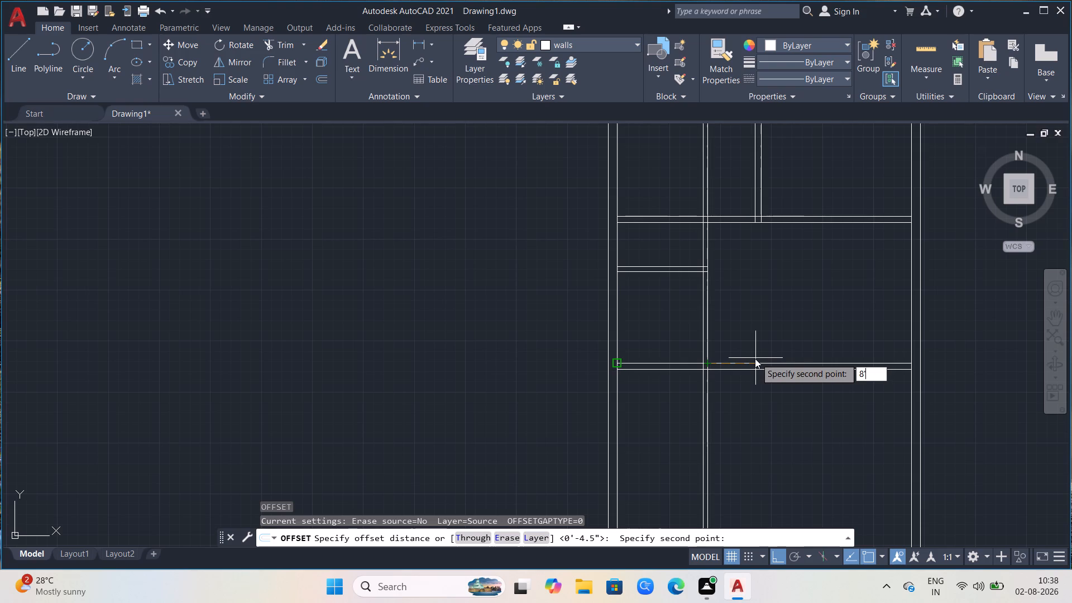
pyautogui.press('6')
pyautogui.press('Return')
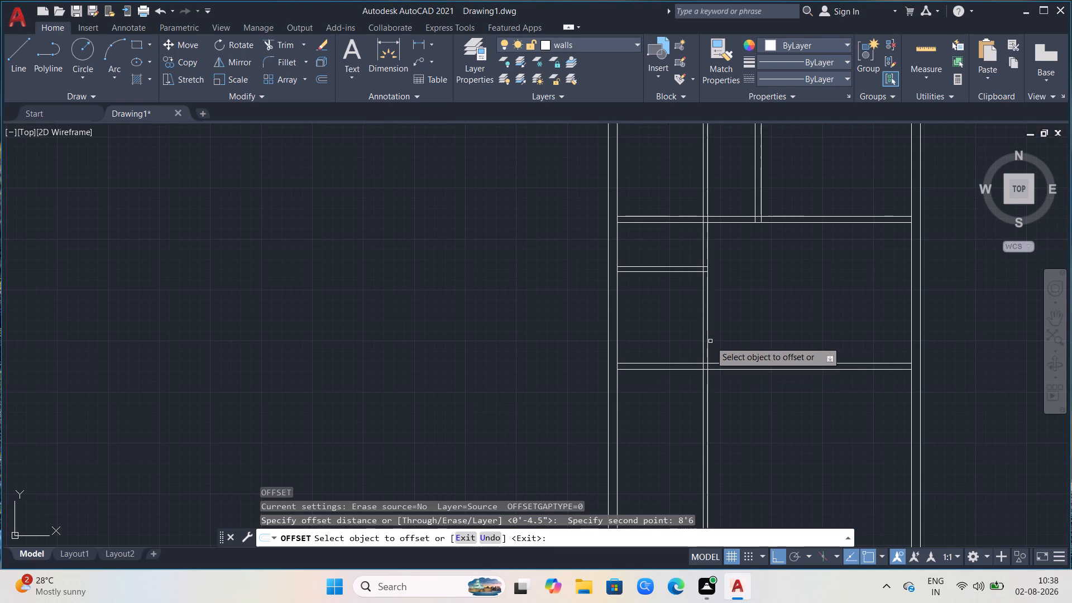
pyautogui.click(709, 344)
pyautogui.click(729, 339)
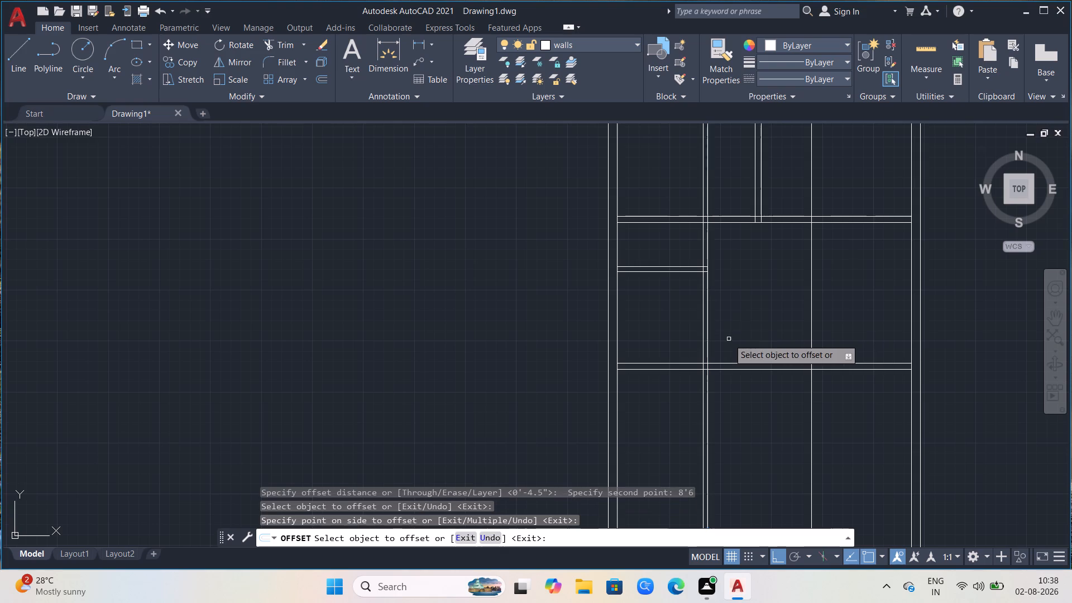
pyautogui.click(813, 323)
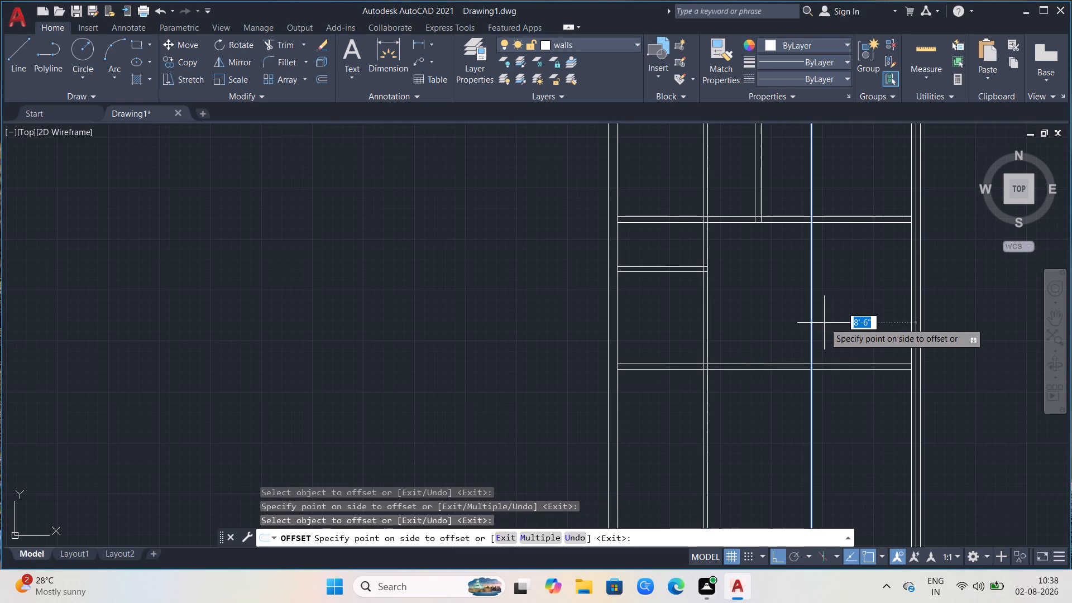
pyautogui.press('6')
pyautogui.press('Return')
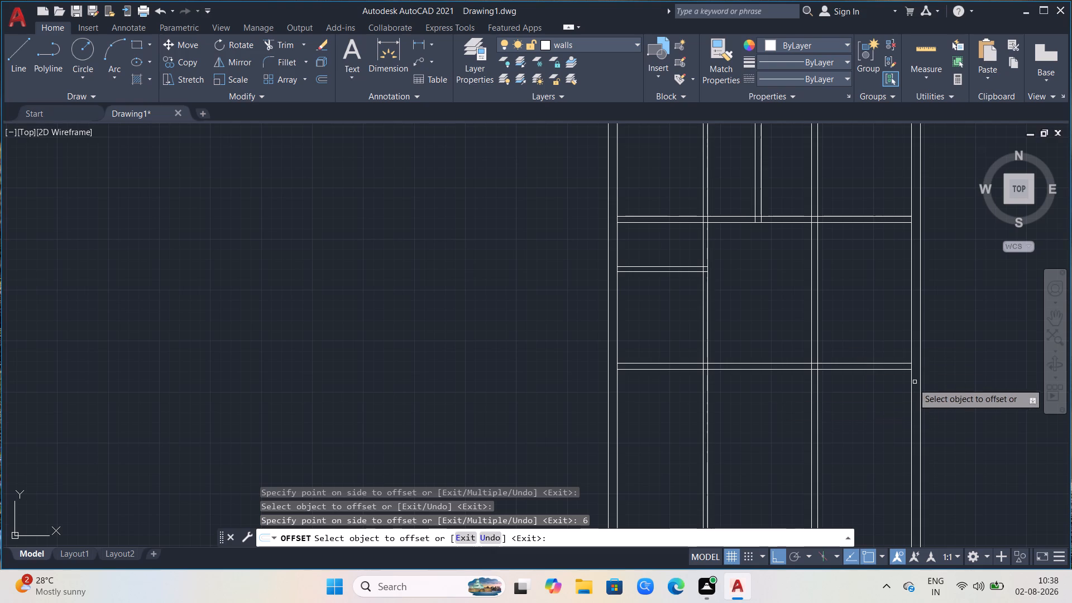
pyautogui.press('Escape')
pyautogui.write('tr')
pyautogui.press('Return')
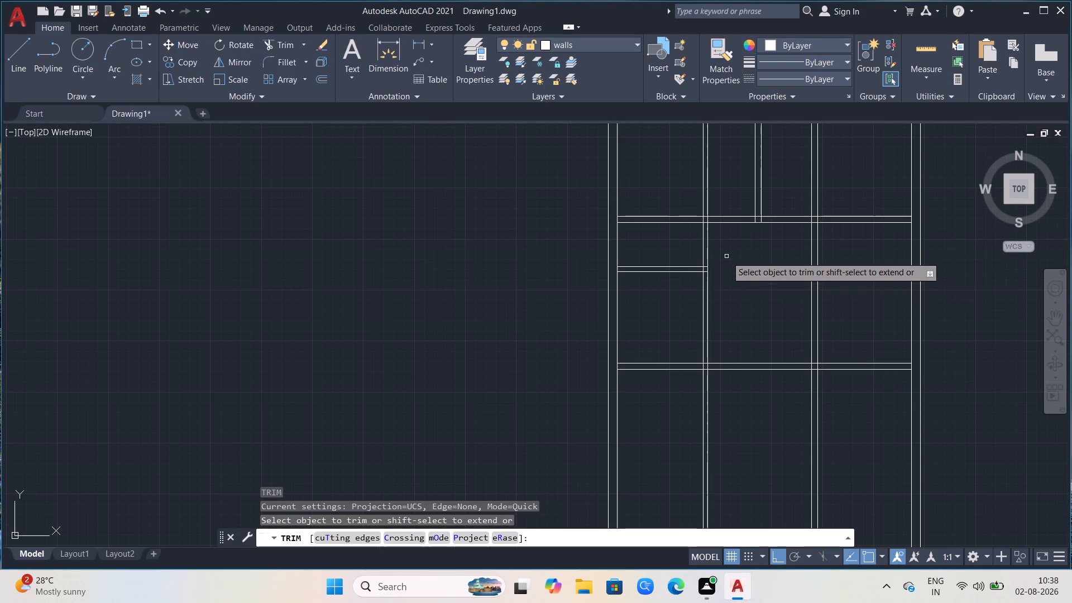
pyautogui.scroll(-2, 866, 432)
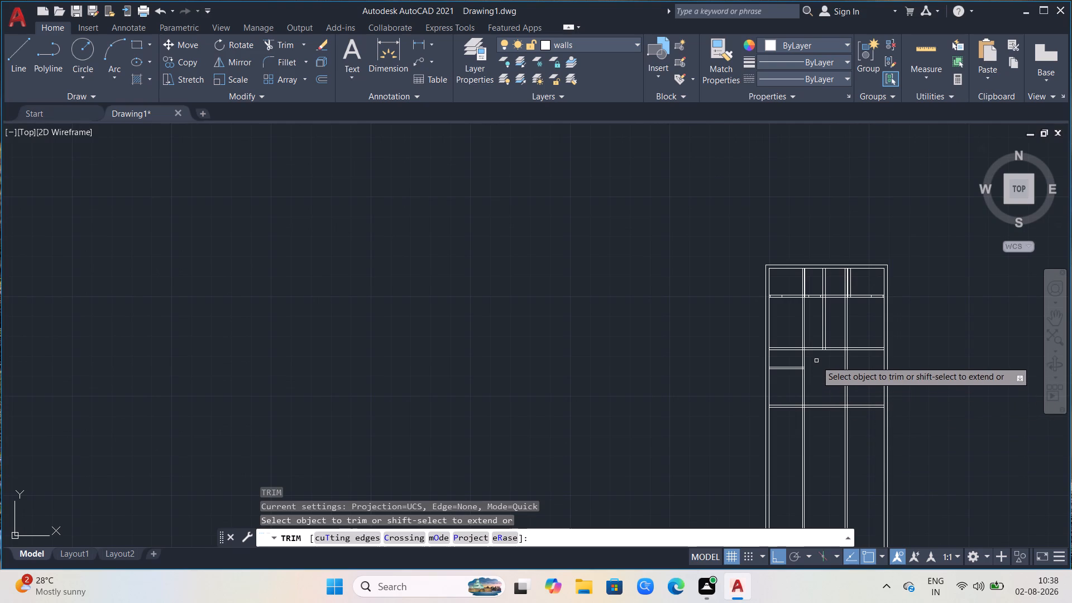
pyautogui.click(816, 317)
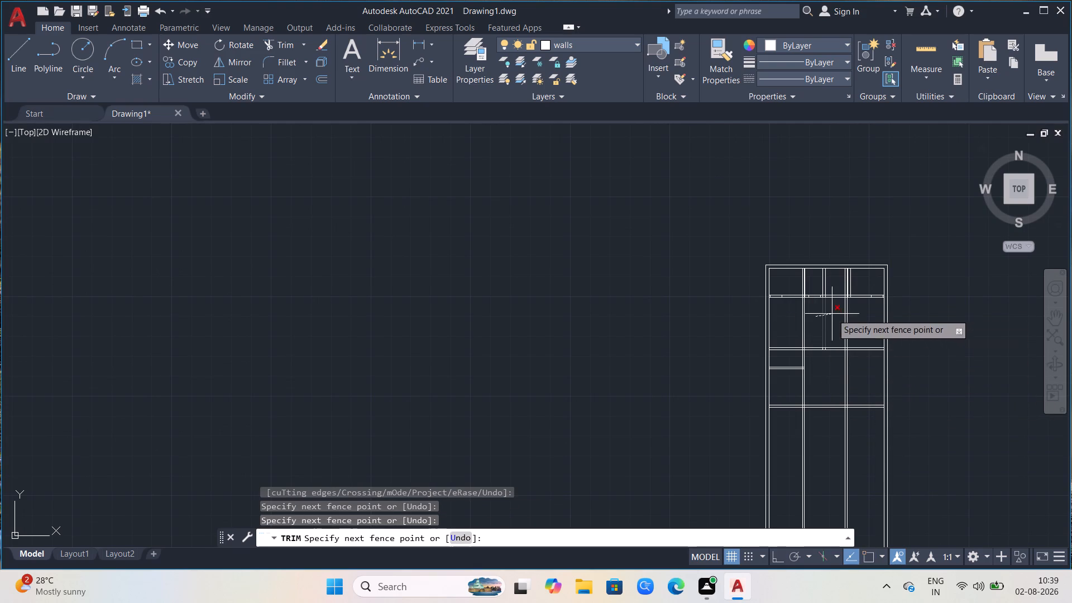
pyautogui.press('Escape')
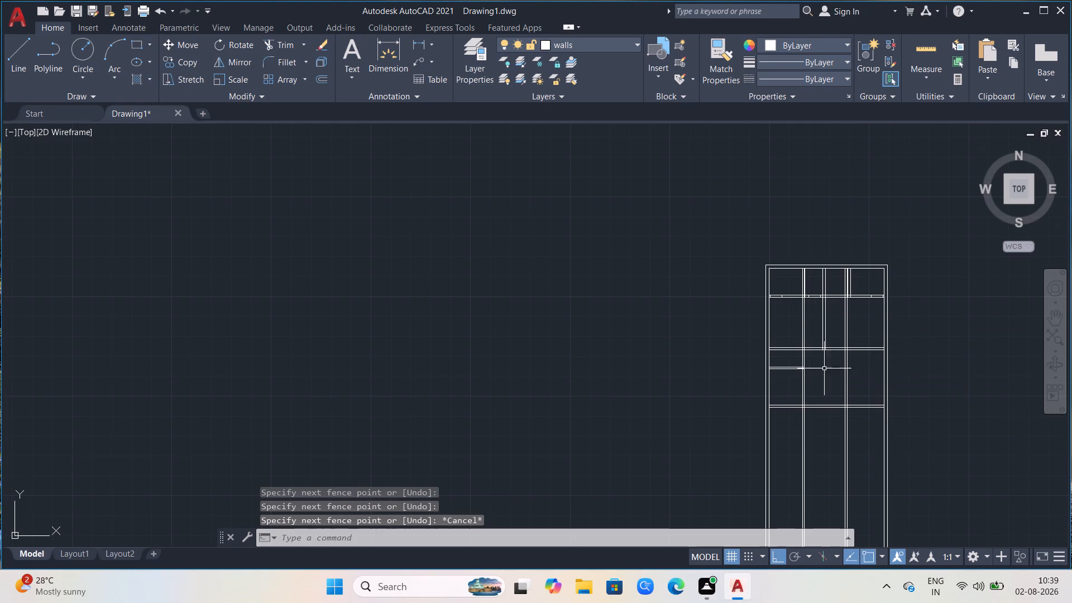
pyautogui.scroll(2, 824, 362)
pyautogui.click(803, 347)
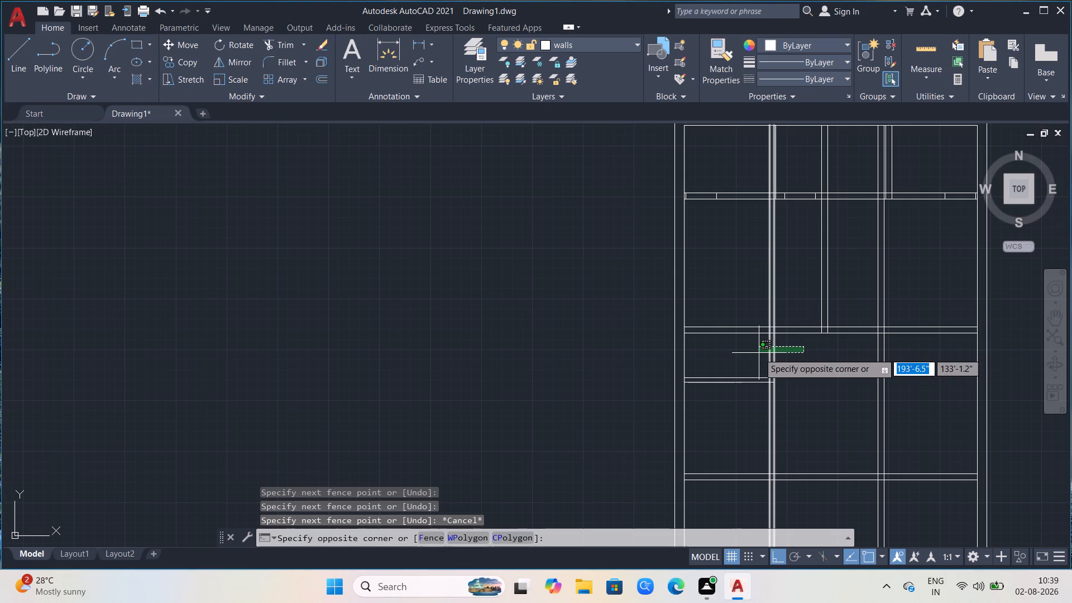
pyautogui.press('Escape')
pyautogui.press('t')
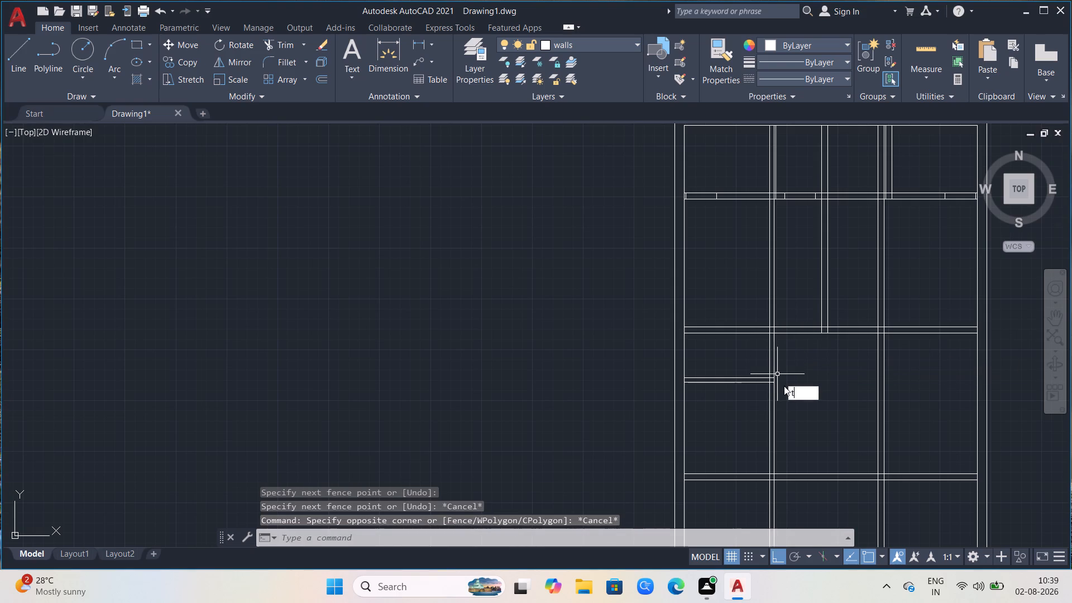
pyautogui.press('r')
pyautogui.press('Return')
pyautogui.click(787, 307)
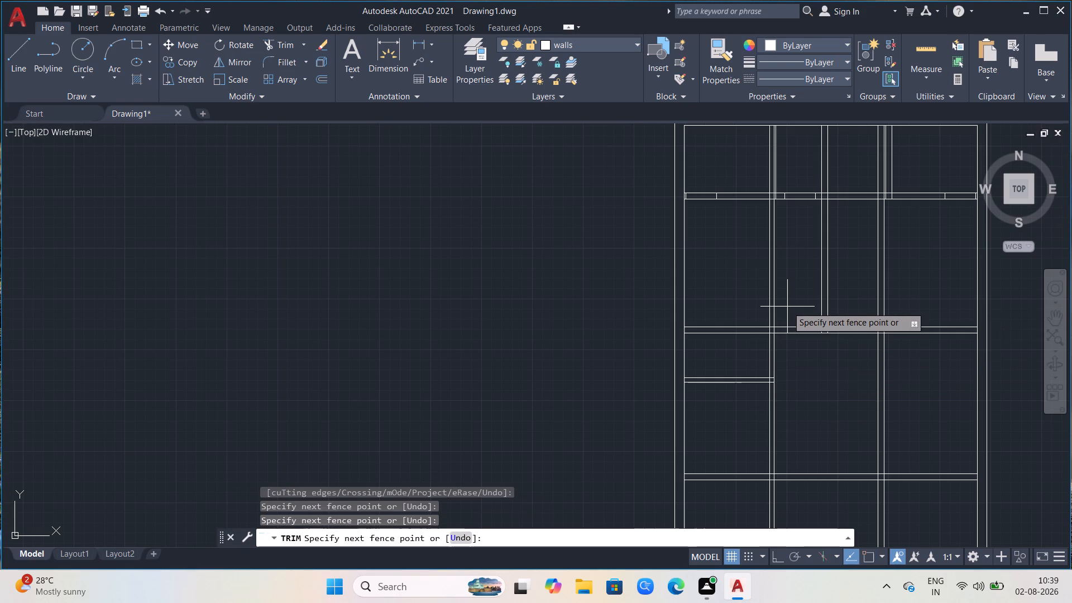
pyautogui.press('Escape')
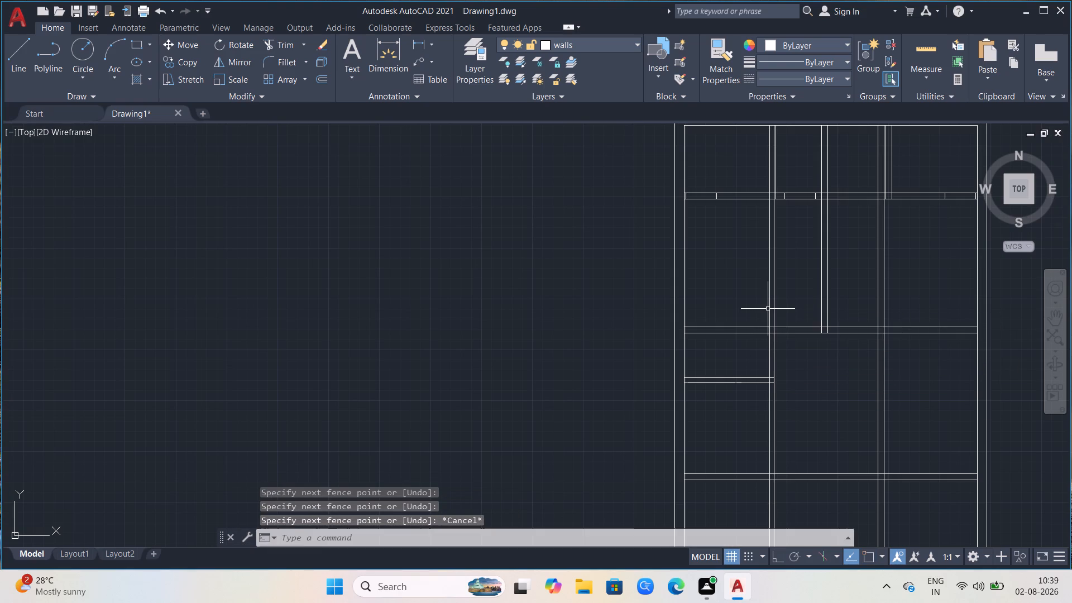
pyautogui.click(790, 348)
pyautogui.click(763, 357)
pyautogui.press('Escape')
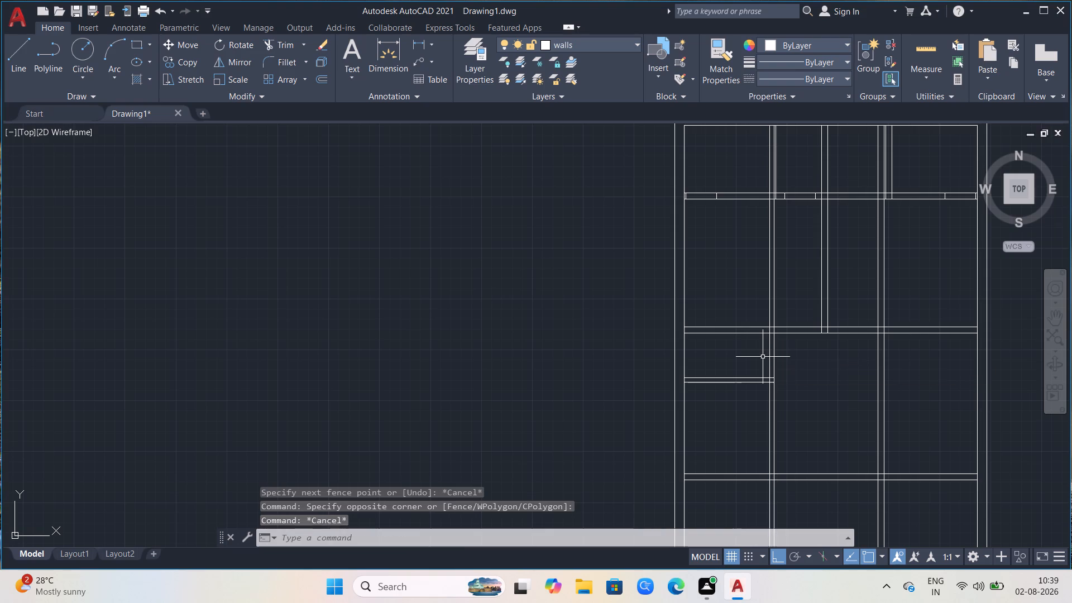
# Trim the thin vertical partition's two lines between the second horizontal partition and the thin horizontal partition.
pyautogui.write('tr')
pyautogui.press('Return')
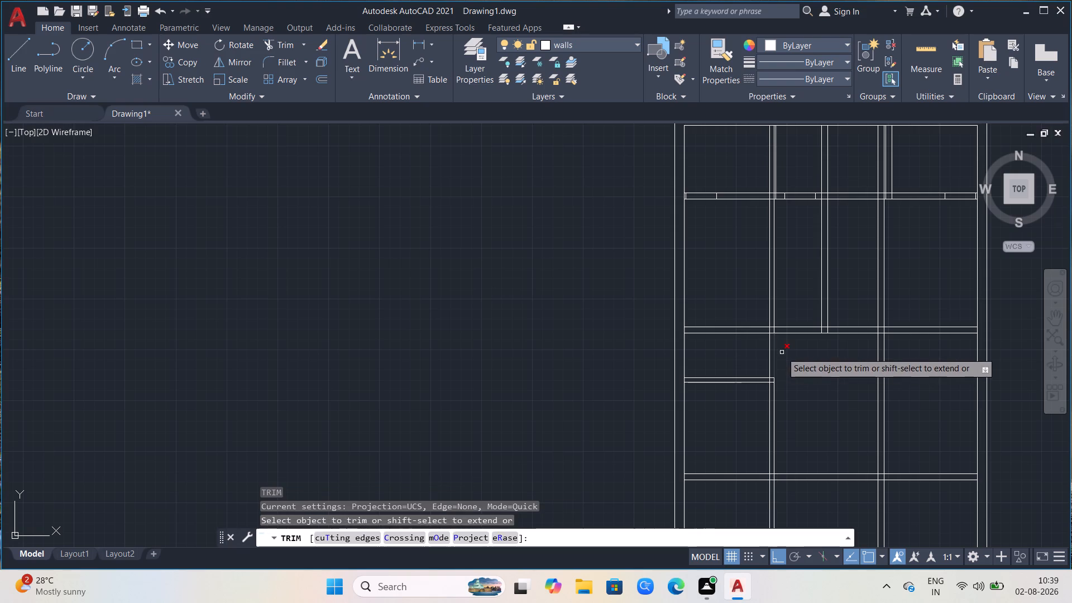
pyautogui.click(783, 351)
pyautogui.click(762, 358)
# Trim the new 6-inch partition between the first and second horizontal partitions, and trim all vertical partition lines below the third.
pyautogui.scroll(-1, 889, 347)
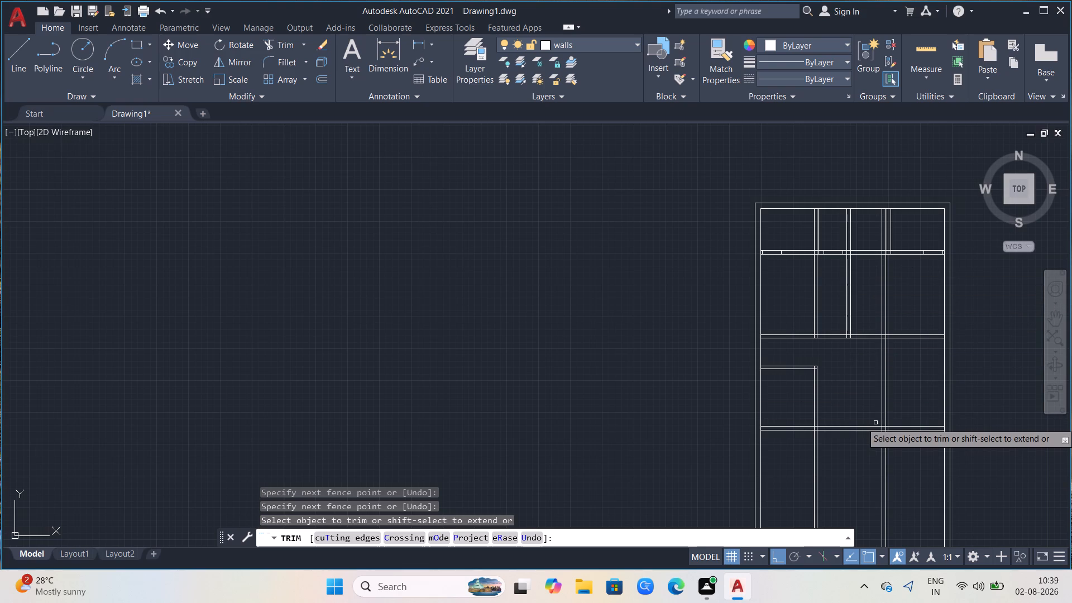
pyautogui.click(899, 298)
pyautogui.click(874, 312)
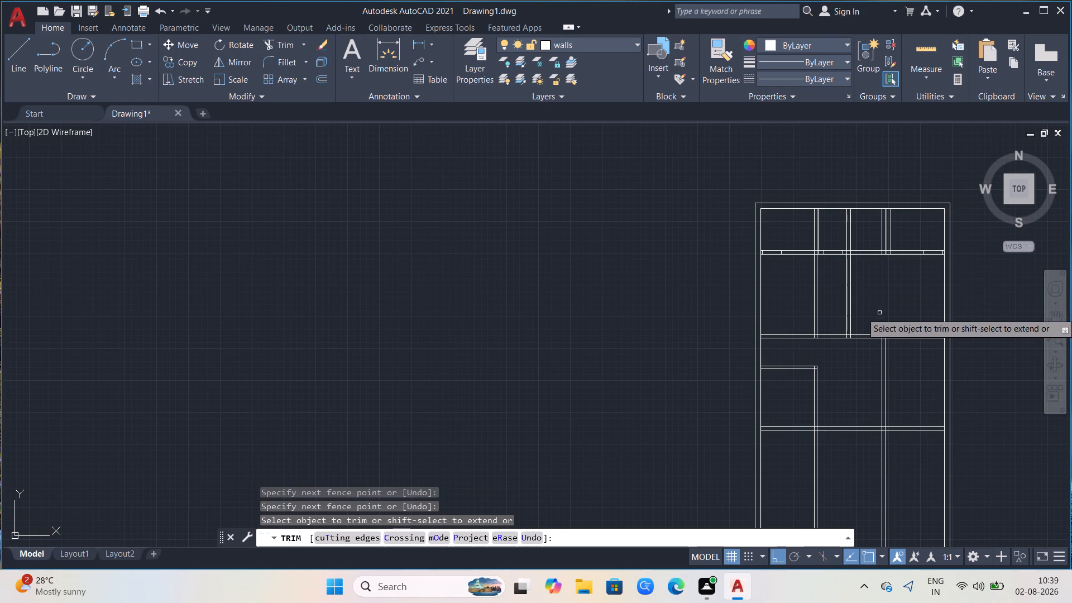
pyautogui.click(922, 460)
pyautogui.click(791, 481)
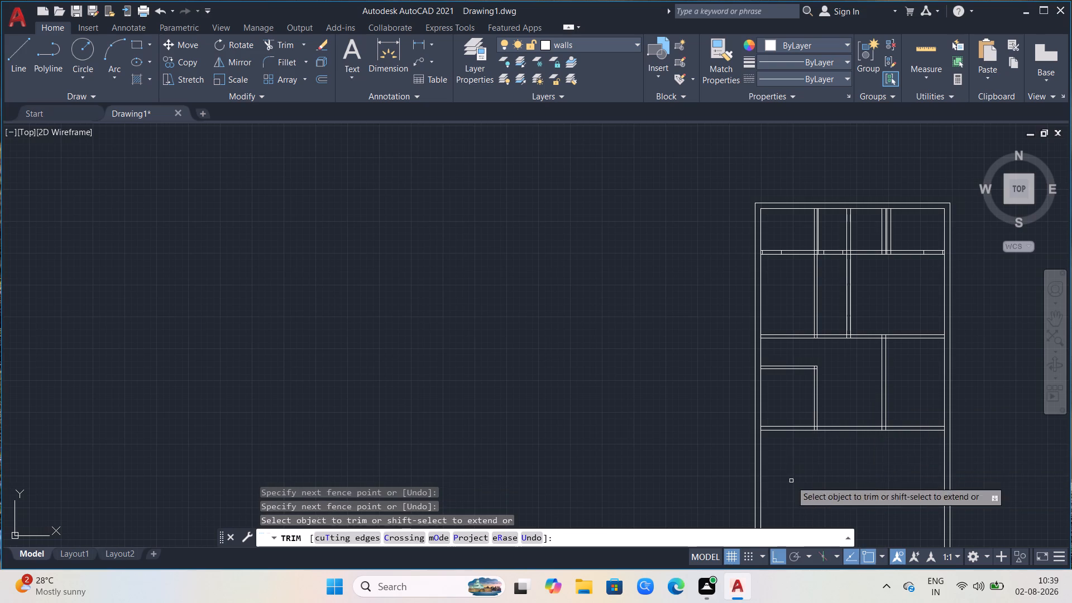
pyautogui.press('Escape')
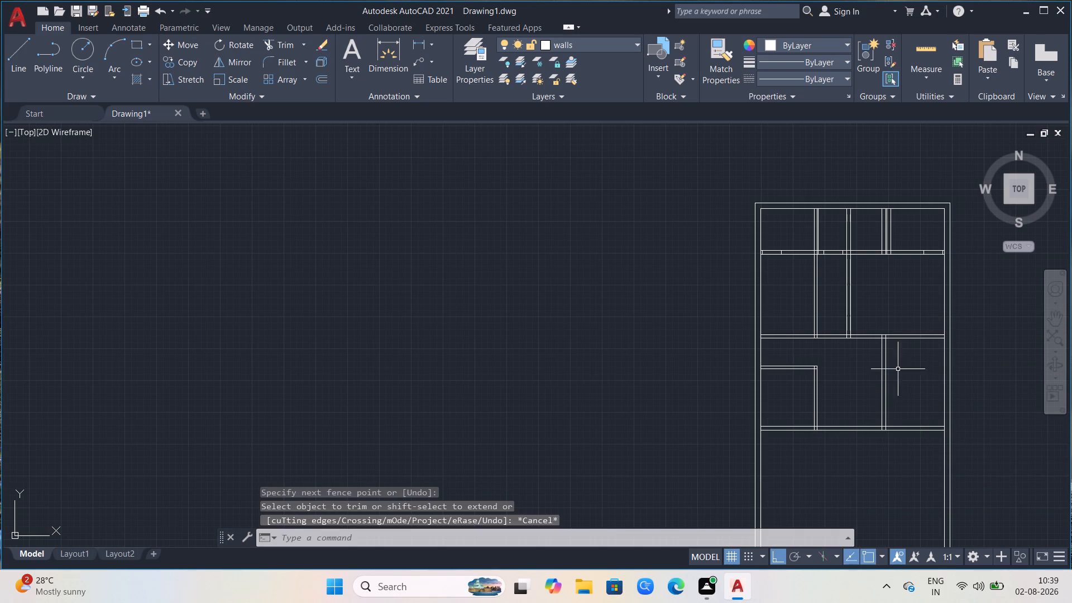
# Delete the leftover line pair running from the top wall to the second horizontal partition and the stray pair beside the top row's rightmost partition.
pyautogui.click(831, 307)
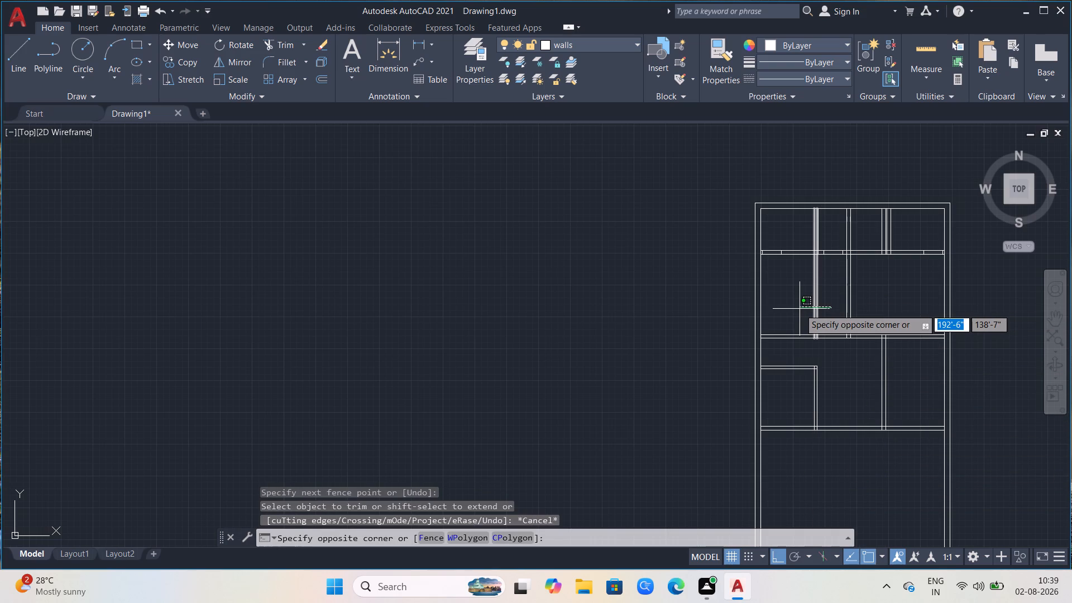
pyautogui.click(804, 312)
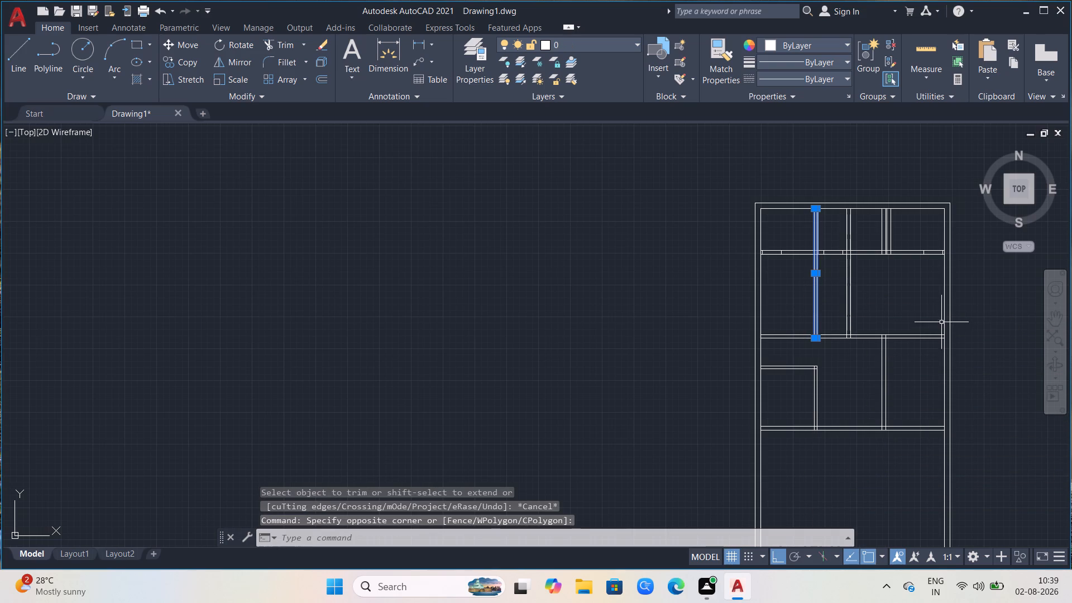
pyautogui.scroll(2, 863, 274)
pyautogui.scroll(-1, 796, 265)
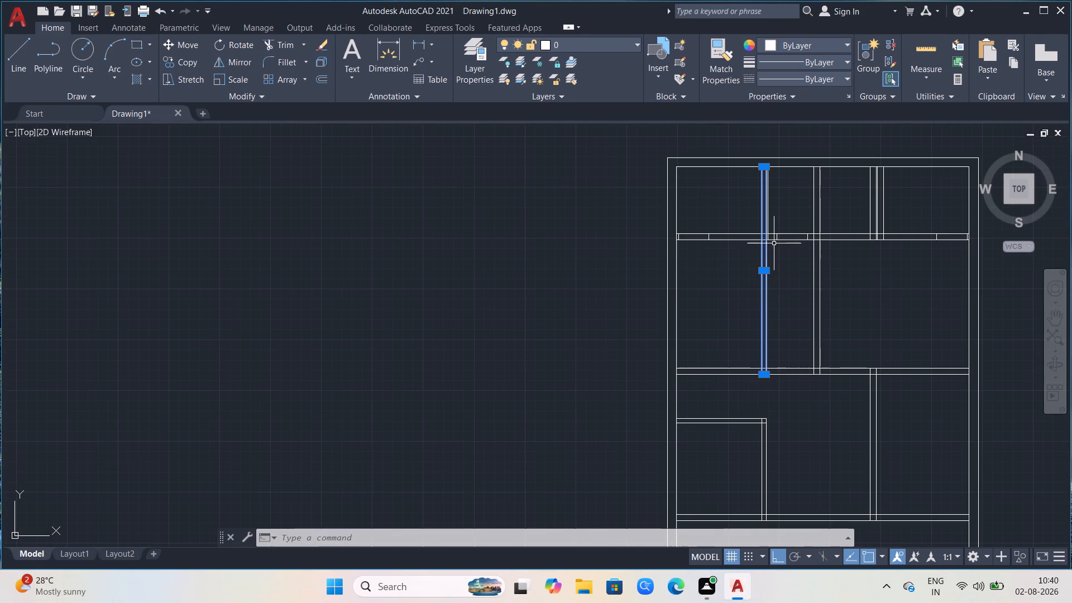
pyautogui.scroll(2, 769, 229)
pyautogui.scroll(-1, 767, 241)
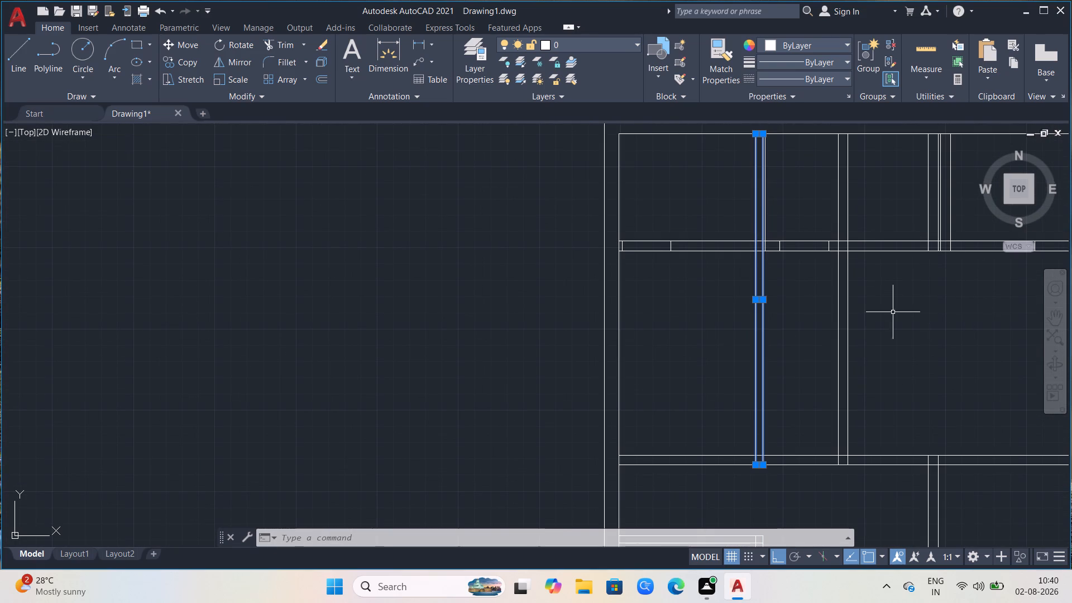
pyautogui.click(921, 209)
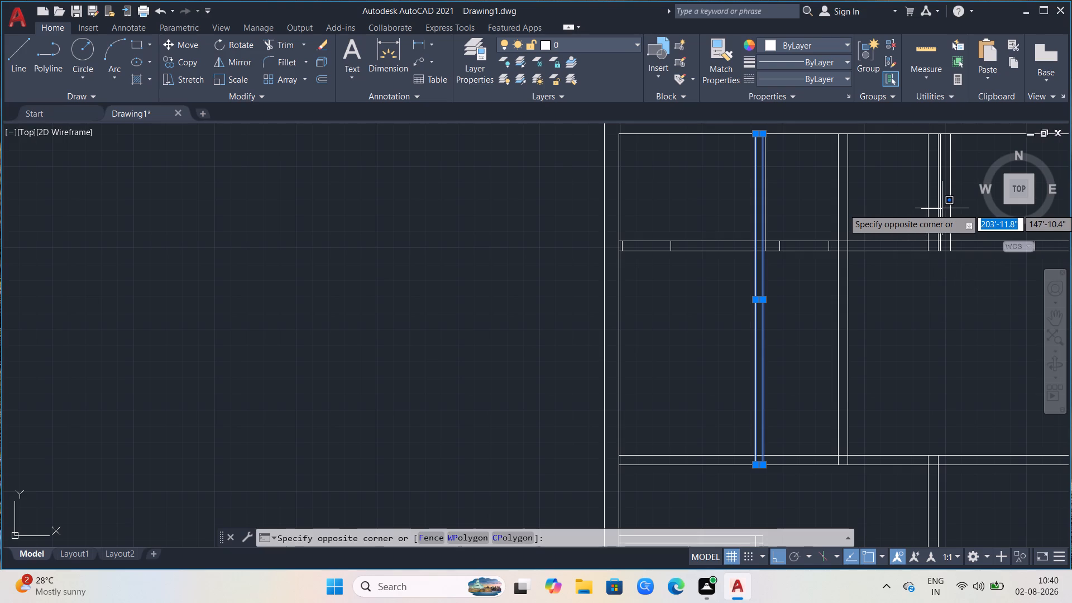
pyautogui.click(942, 208)
pyautogui.click(938, 220)
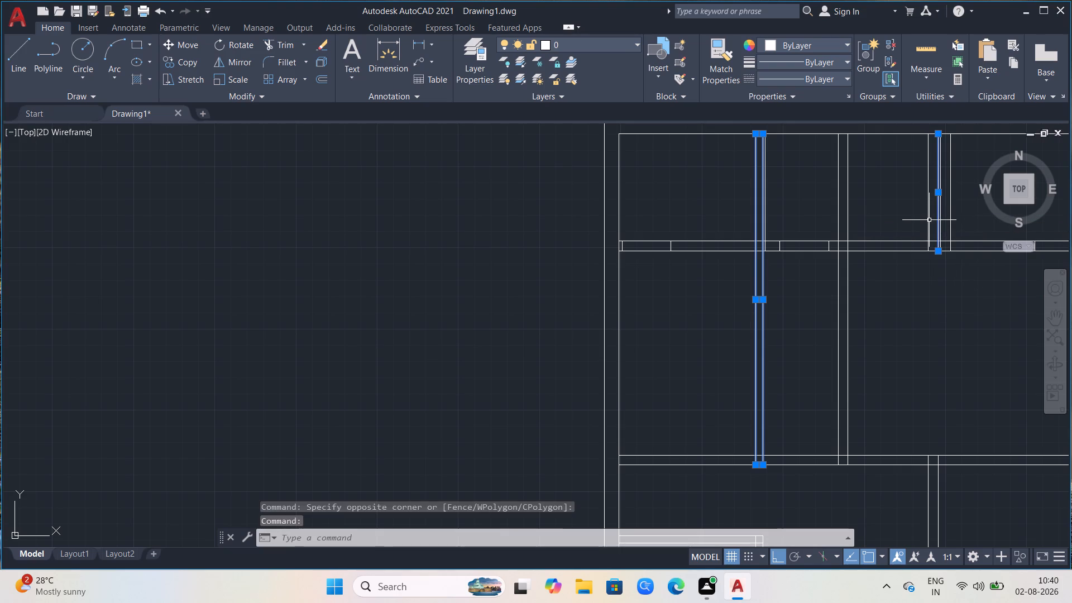
pyautogui.click(928, 219)
pyautogui.scroll(-1, 859, 305)
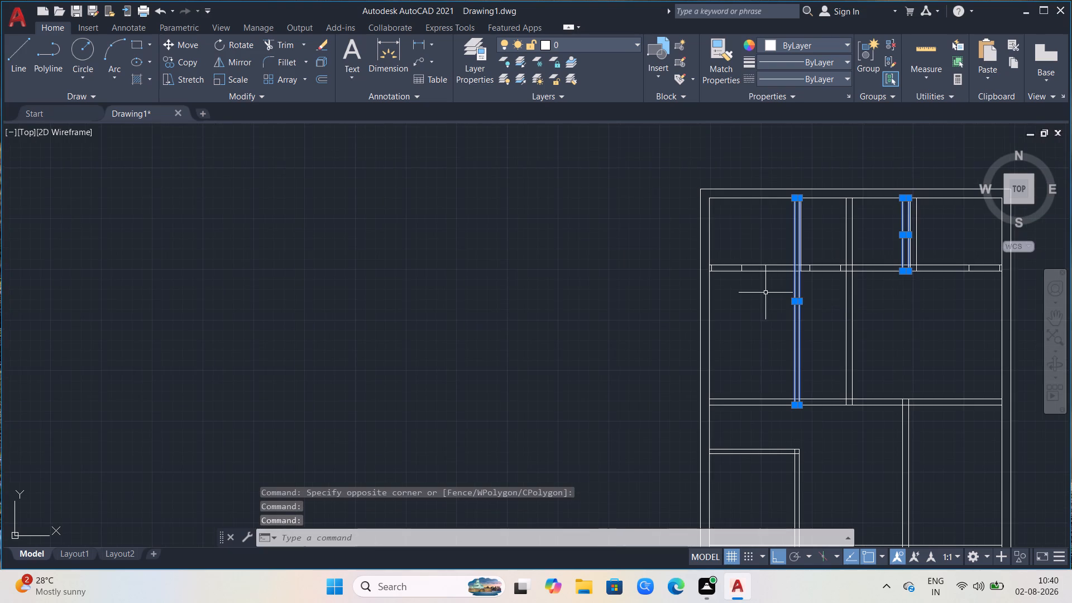
pyautogui.scroll(-1, 762, 291)
pyautogui.scroll(1, 793, 418)
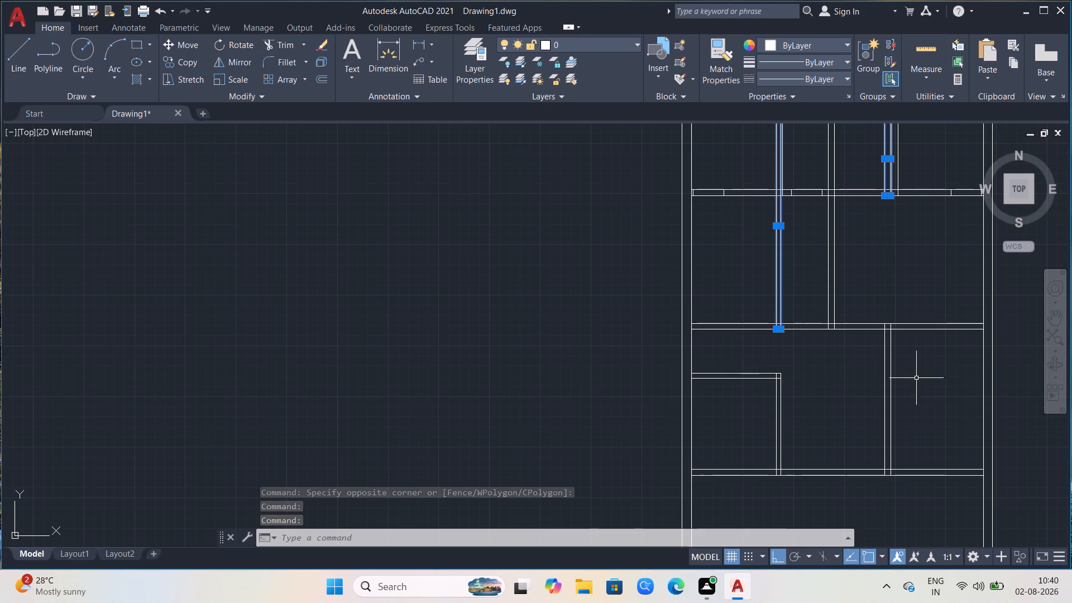
pyautogui.scroll(-1, 758, 356)
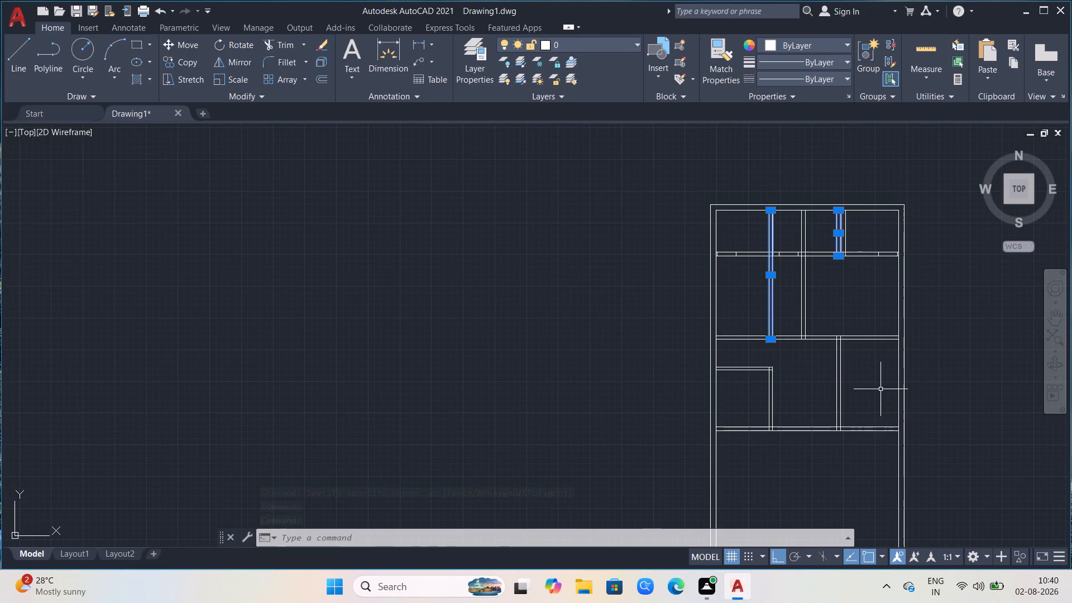
pyautogui.press('Insert')
pyautogui.press('Delete')
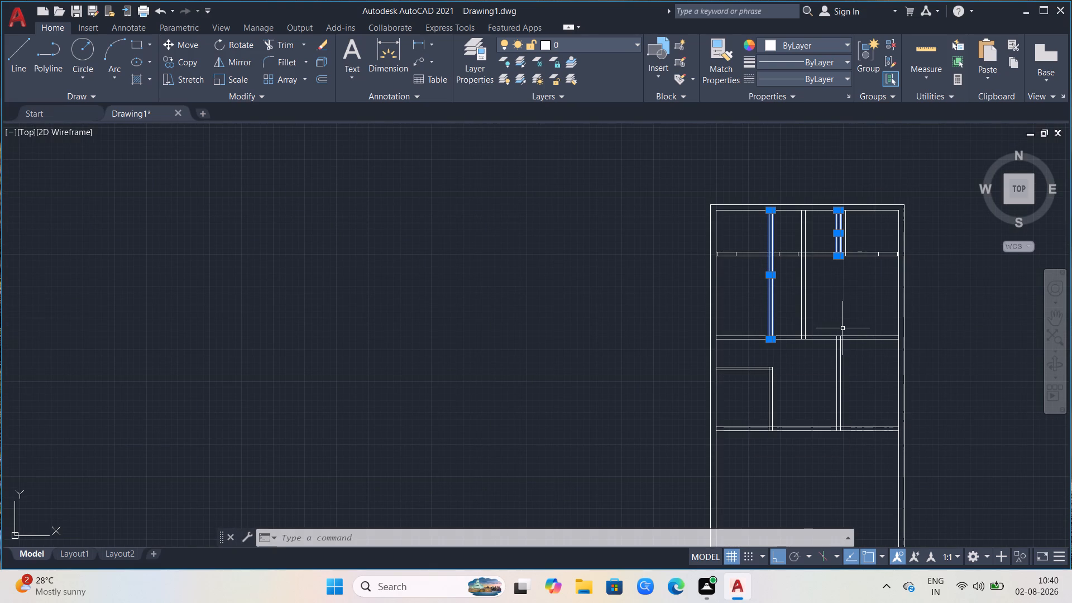
pyautogui.press('Delete')
# Offset the third horizontal partition's lower line 11' downward, and offset the new line 6" further down to form a fourth partition.
pyautogui.scroll(-1, 790, 334)
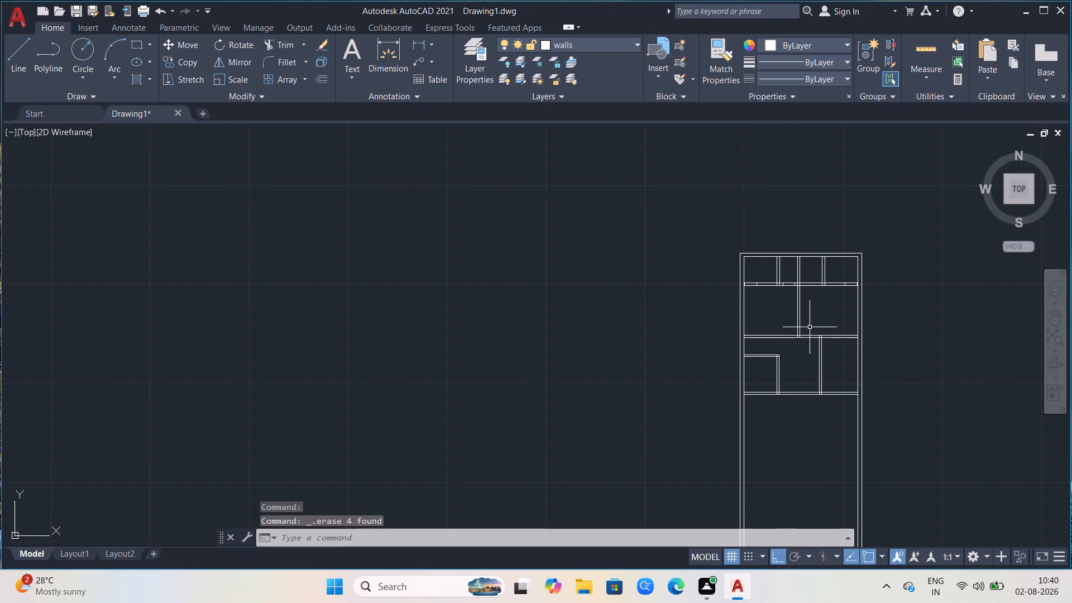
pyautogui.scroll(2, 811, 327)
pyautogui.scroll(-1, 734, 368)
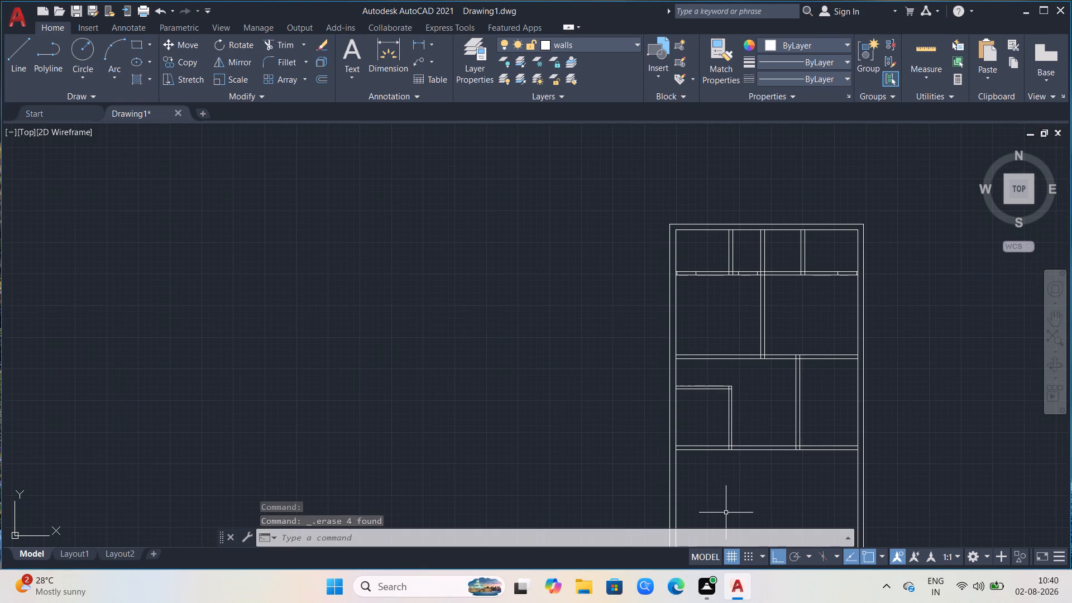
pyautogui.scroll(-1, 733, 443)
pyautogui.scroll(2, 751, 494)
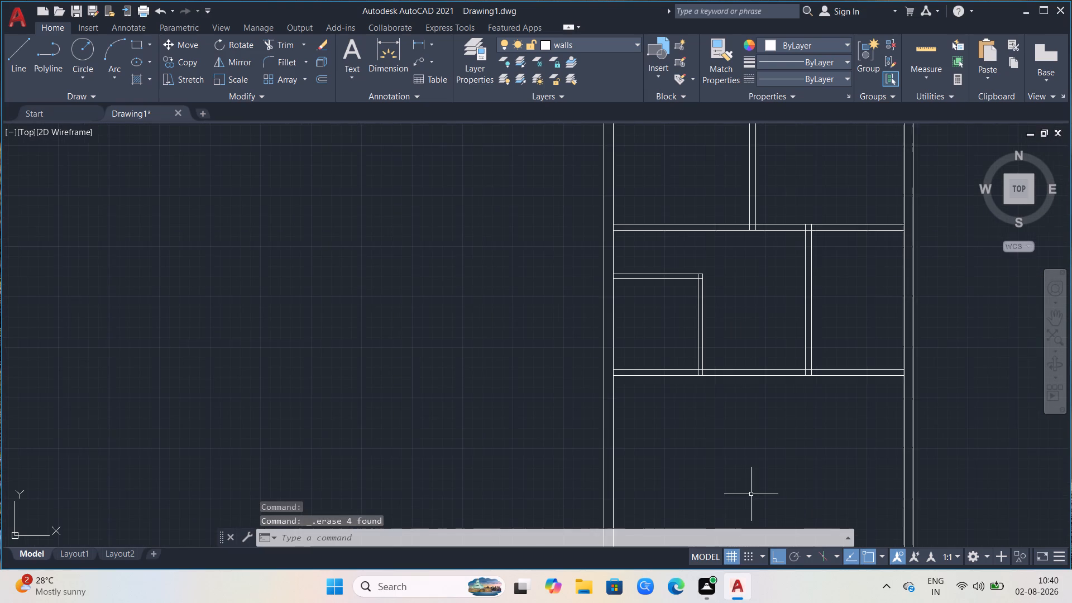
pyautogui.scroll(-1, 678, 452)
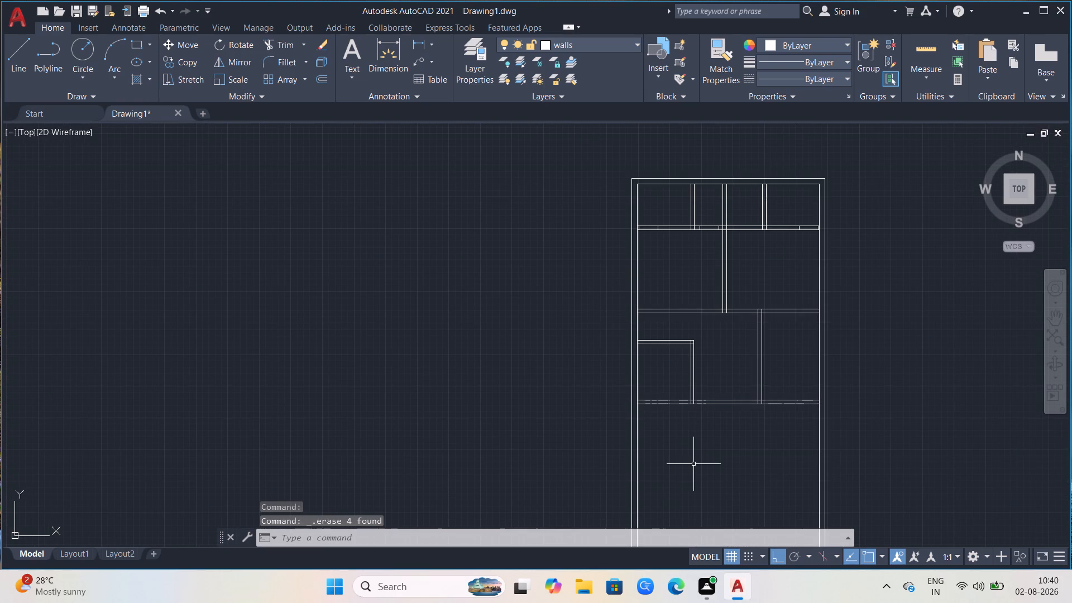
pyautogui.scroll(-1, 709, 389)
pyautogui.scroll(-2, 432, 353)
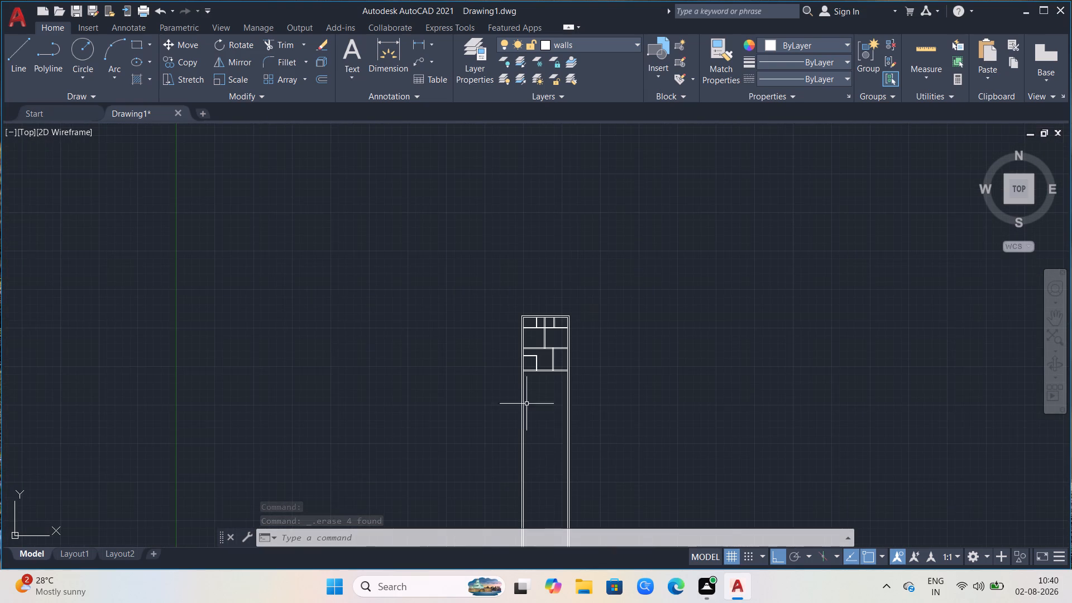
pyautogui.scroll(1, 494, 465)
pyautogui.scroll(1, 597, 422)
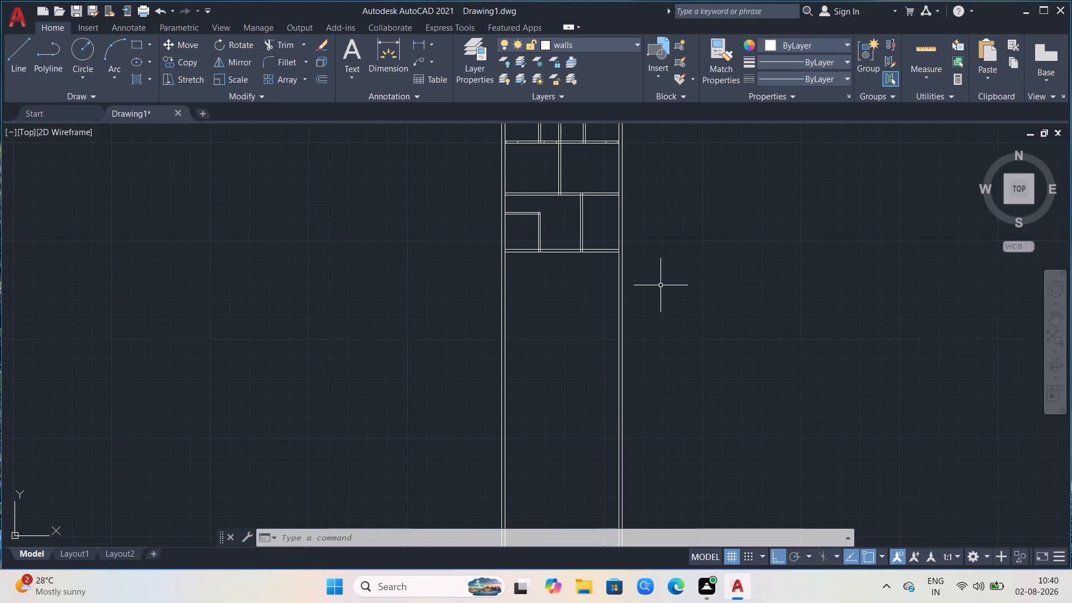
pyautogui.press('o')
pyautogui.press('Return')
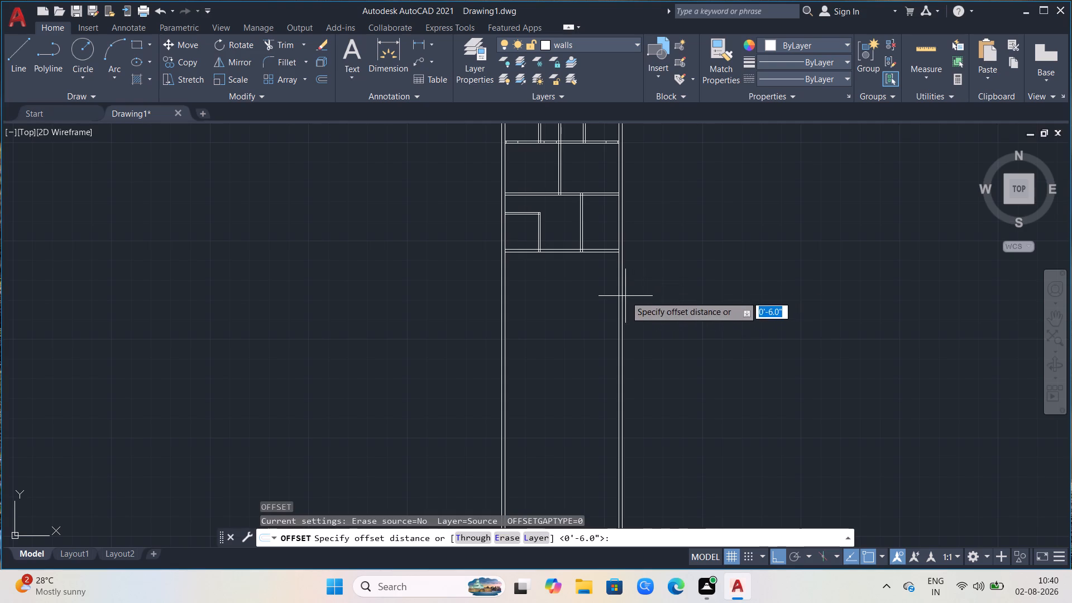
pyautogui.click(504, 252)
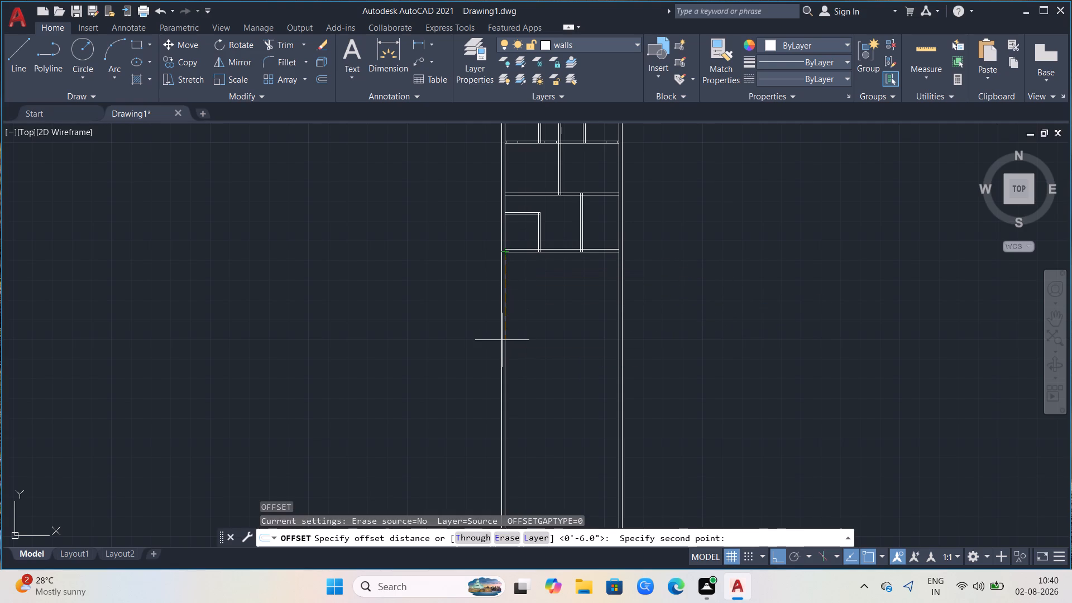
pyautogui.write('11')
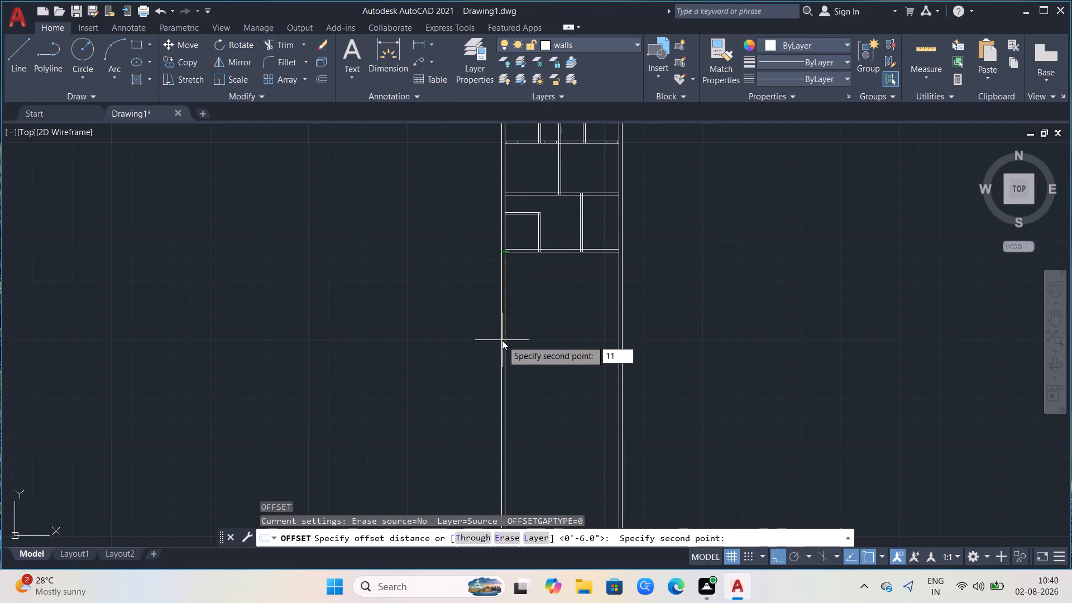
pyautogui.press("'")
pyautogui.press('BackSpace')
pyautogui.press("'")
pyautogui.press('Return')
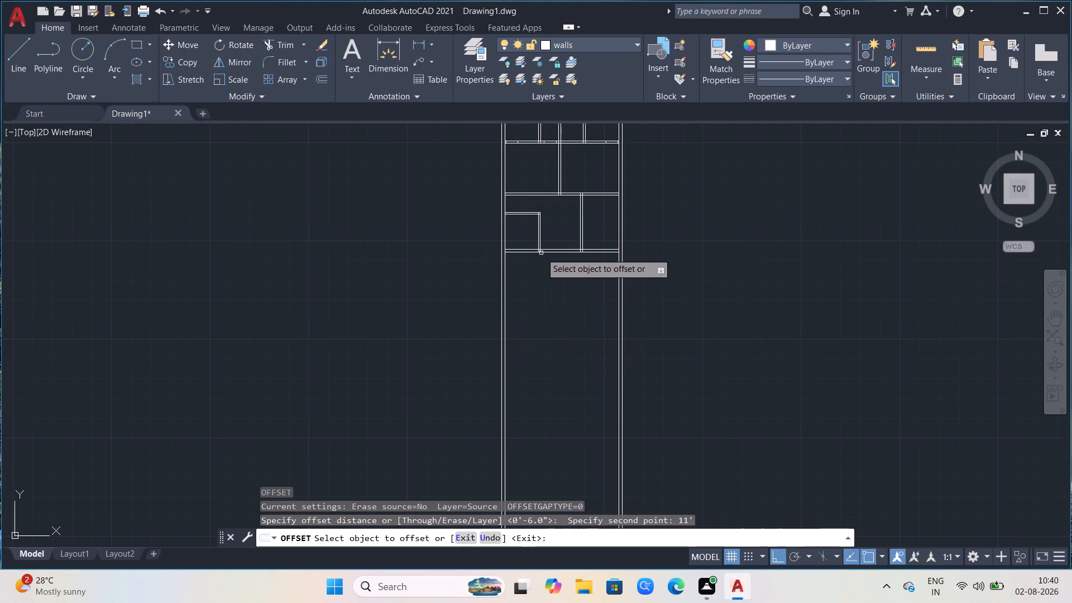
pyautogui.click(541, 252)
pyautogui.click(543, 343)
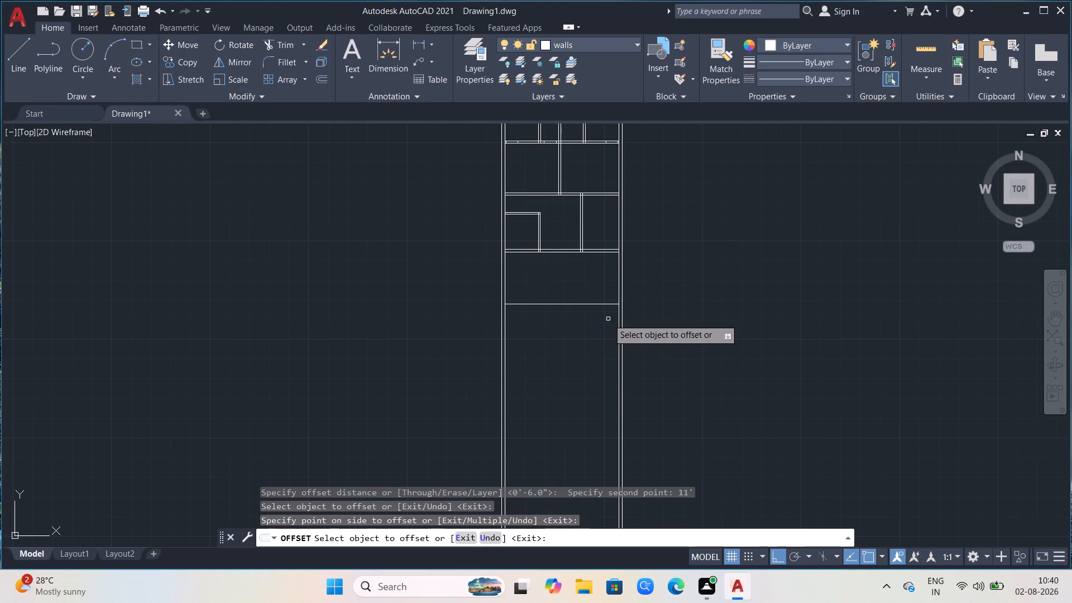
pyautogui.click(542, 305)
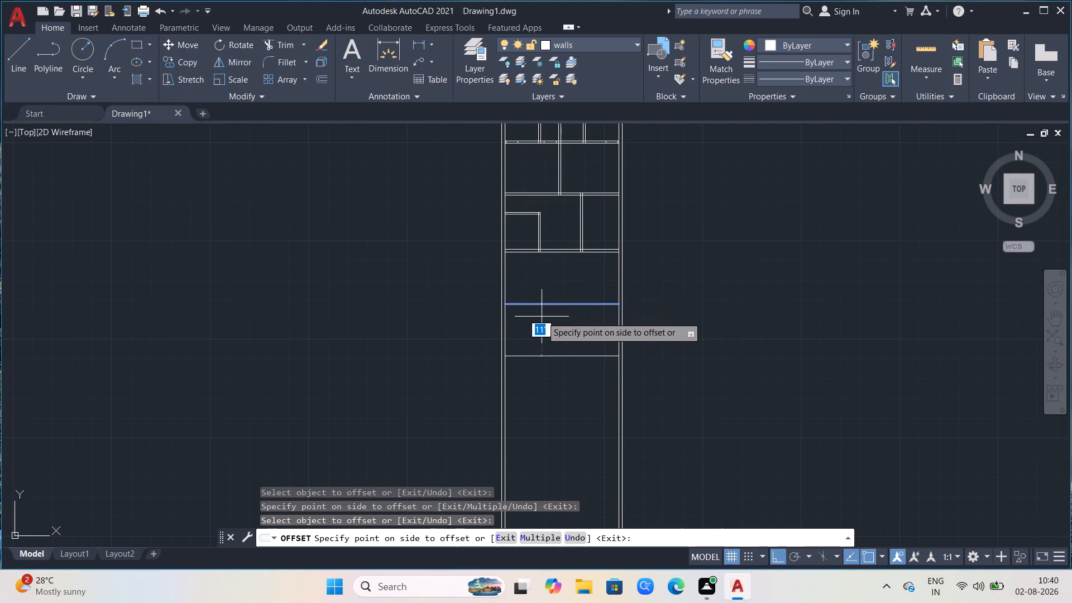
pyautogui.press('6')
pyautogui.press('Return')
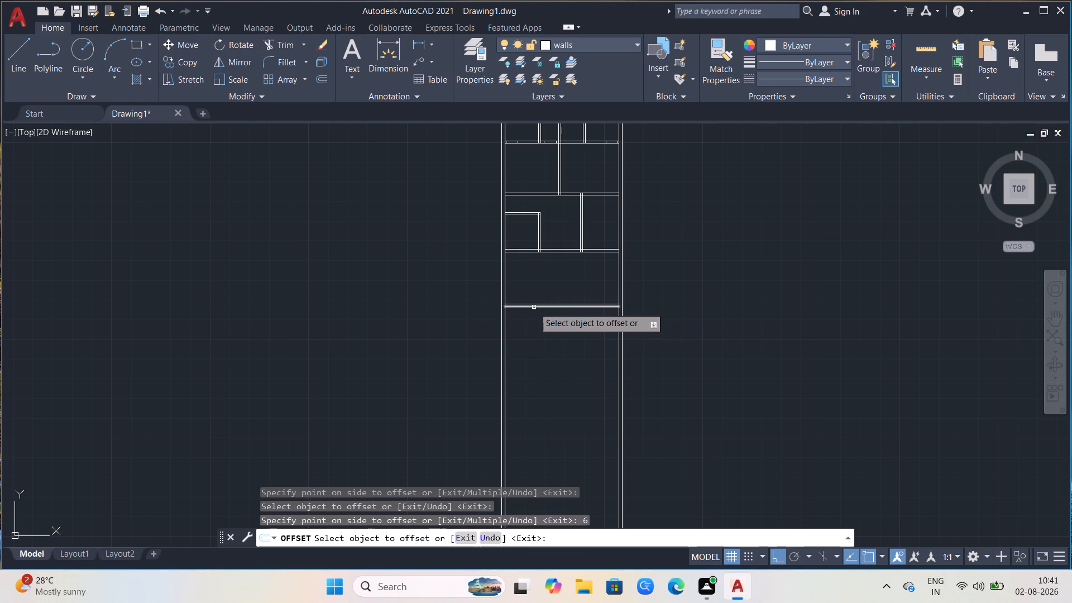
# Offset the left outer wall's inner line 15' to the right, and offset the new line 6" further right to form a vertical partition.
pyautogui.click(505, 278)
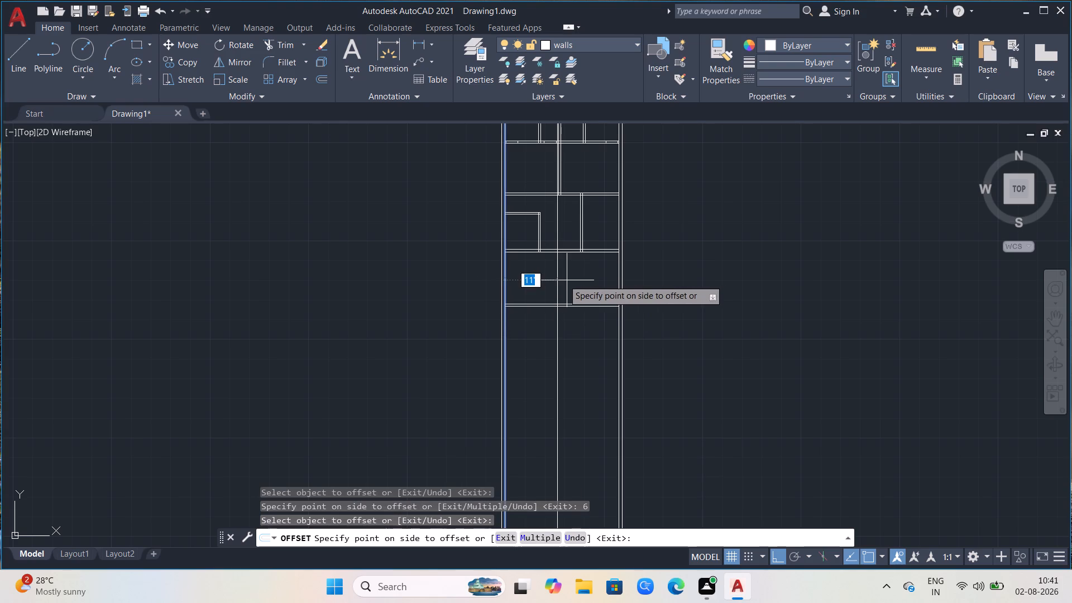
pyautogui.press('1')
pyautogui.press('5')
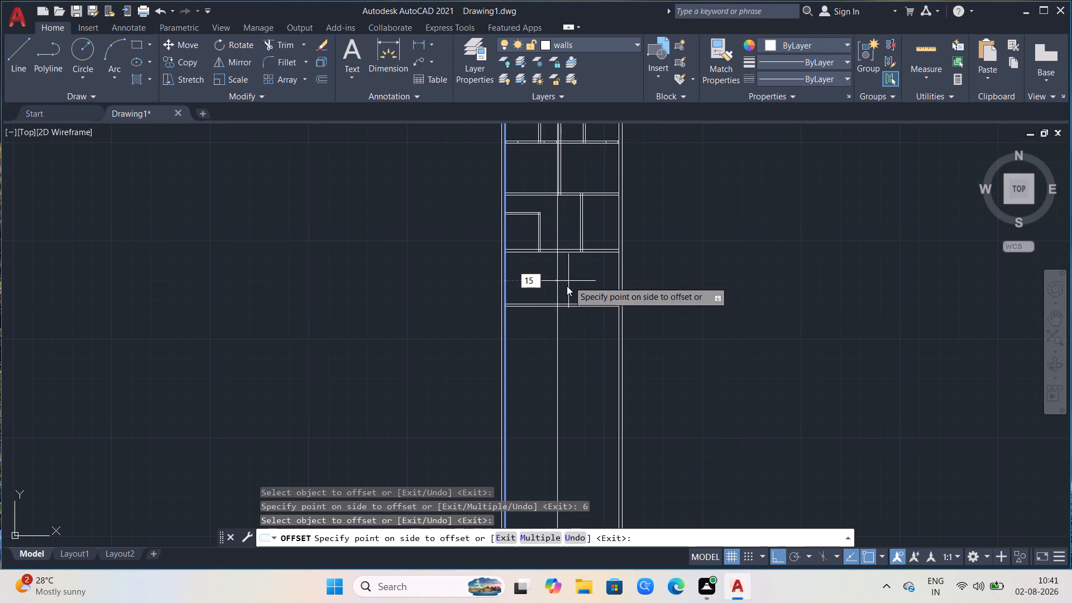
pyautogui.press("'")
pyautogui.press('Return')
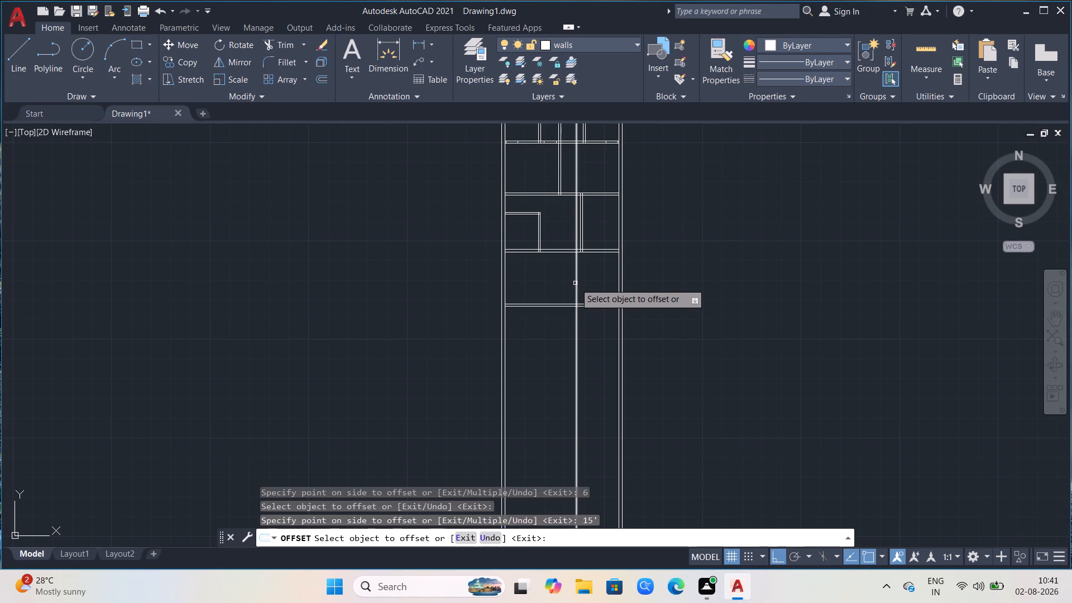
pyautogui.click(575, 283)
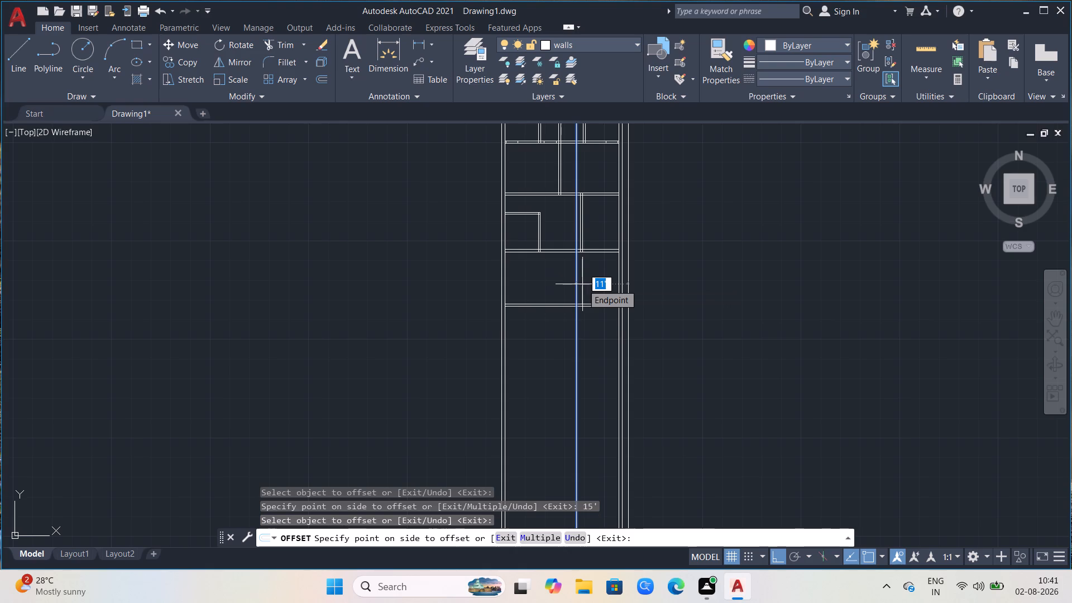
pyautogui.press('6')
pyautogui.press('Return')
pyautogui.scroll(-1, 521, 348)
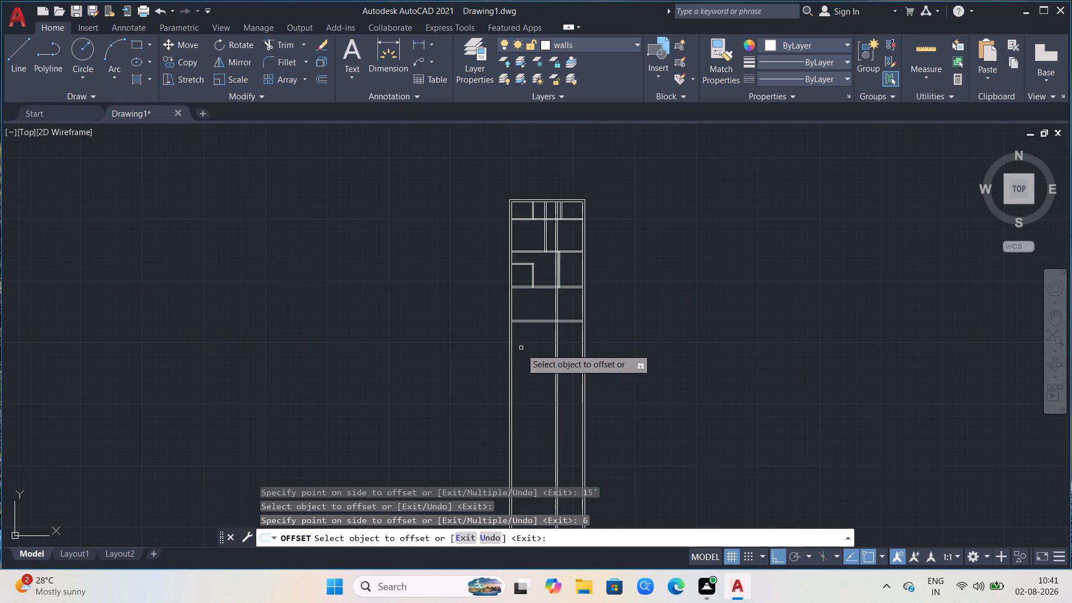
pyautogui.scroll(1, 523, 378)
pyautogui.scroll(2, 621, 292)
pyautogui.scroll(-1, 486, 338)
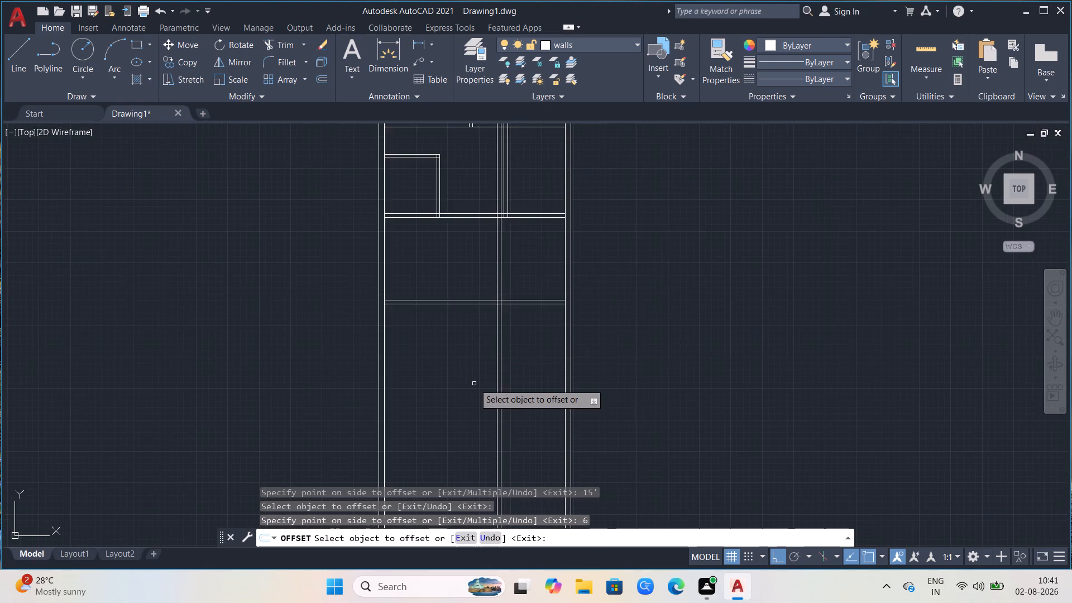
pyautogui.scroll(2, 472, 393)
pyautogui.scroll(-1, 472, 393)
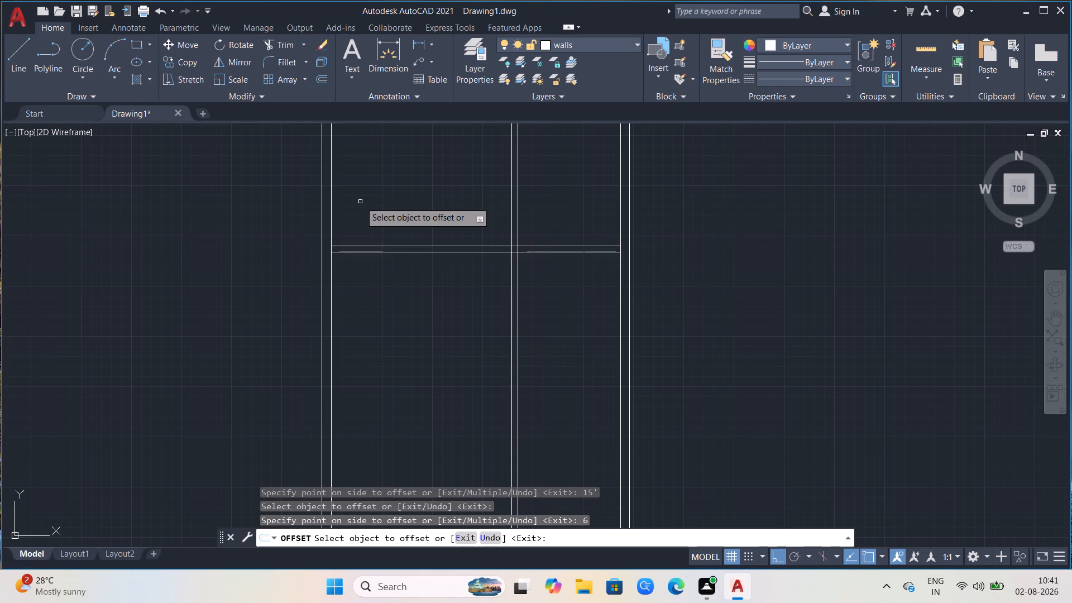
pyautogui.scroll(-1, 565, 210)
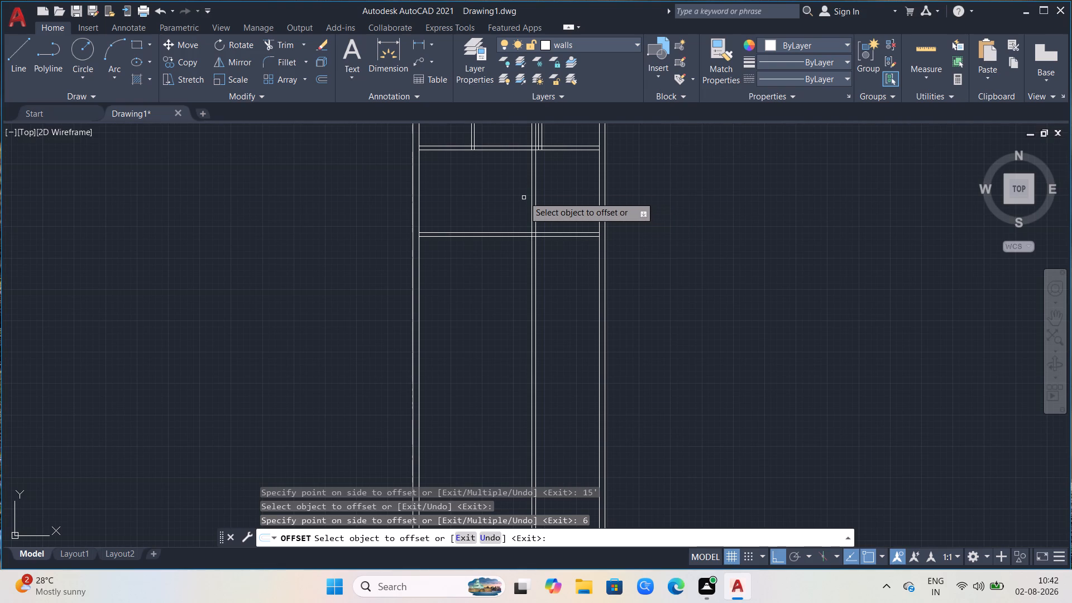
# Offset the top wall's inner line 45' downward, below the fourth horizontal partition.
pyautogui.scroll(1, 577, 222)
pyautogui.scroll(-2, 552, 240)
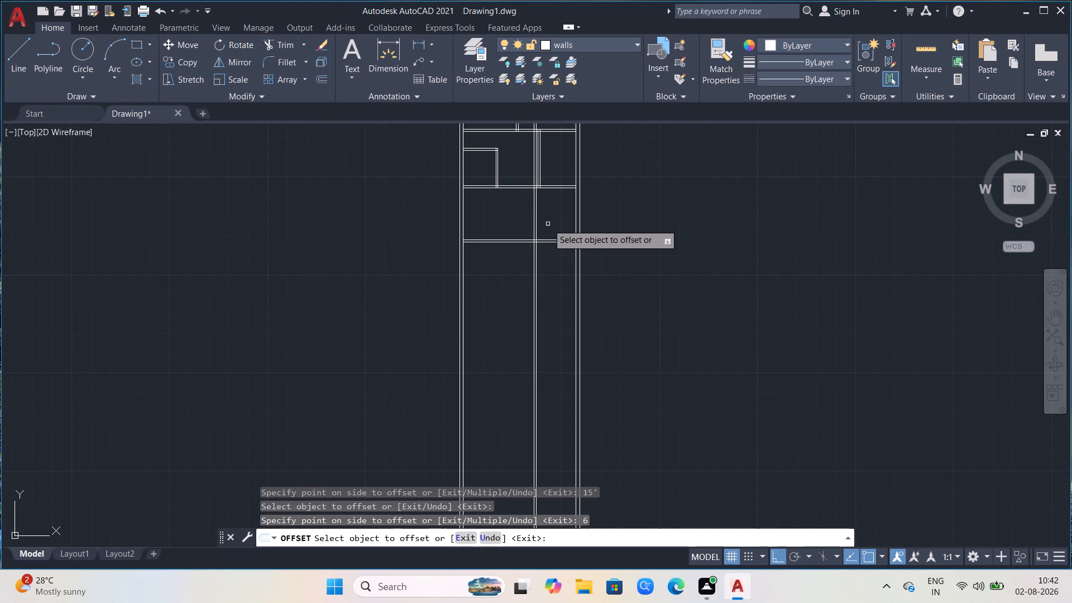
pyautogui.scroll(2, 523, 154)
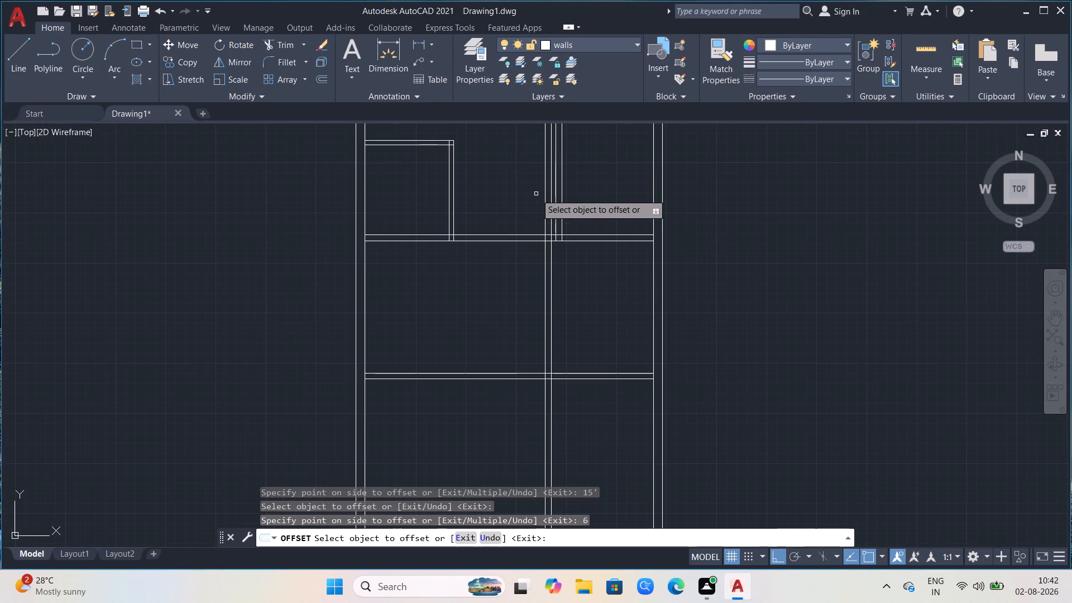
pyautogui.scroll(-1, 520, 410)
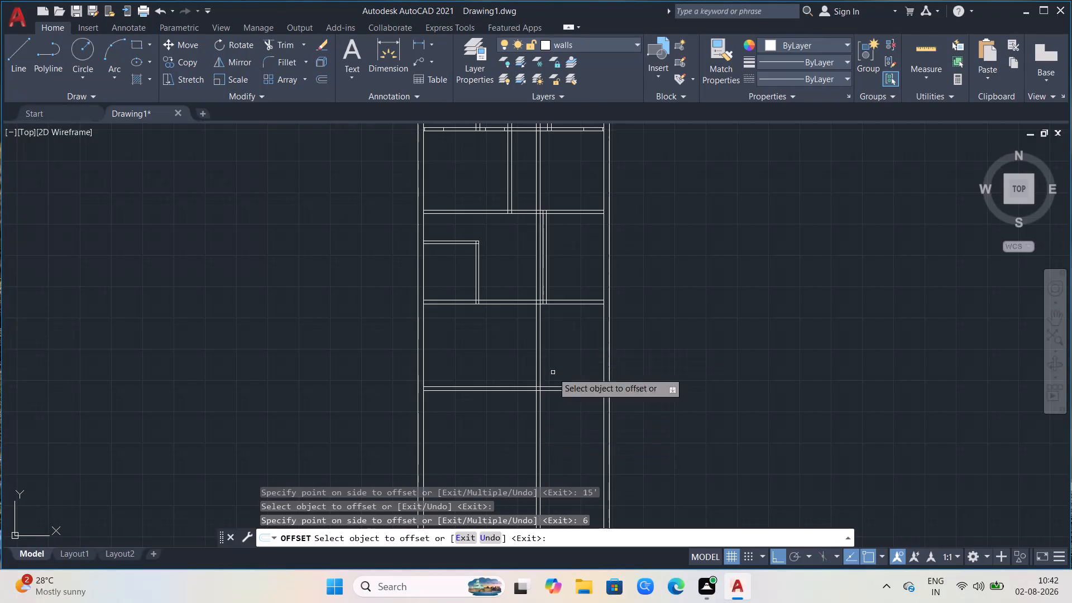
pyautogui.scroll(-1, 494, 251)
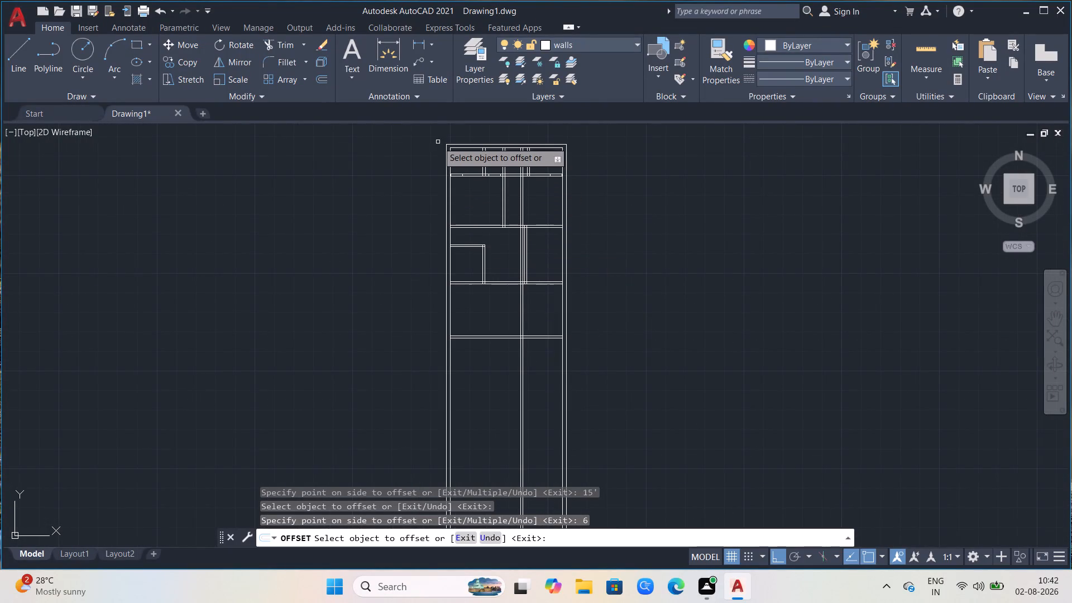
pyautogui.press('Escape')
pyautogui.scroll(1, 486, 113)
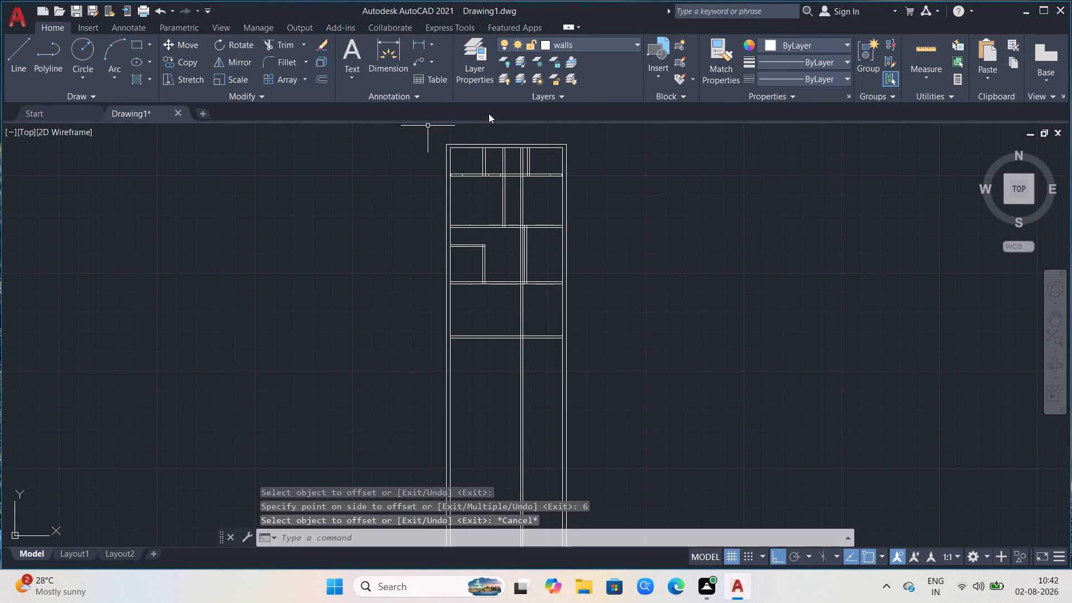
pyautogui.scroll(1, 486, 124)
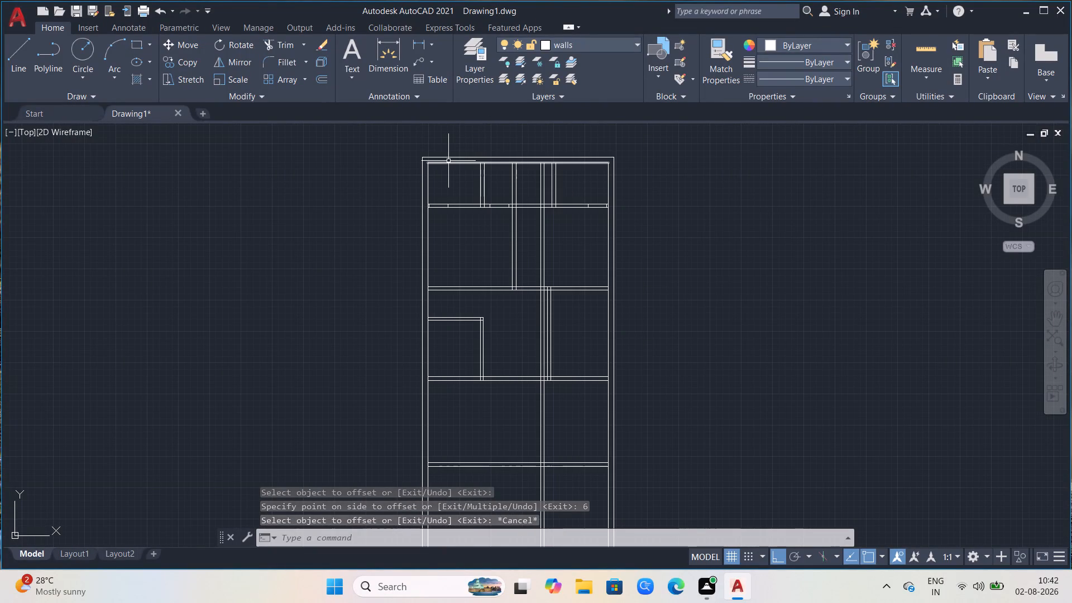
pyautogui.press('o')
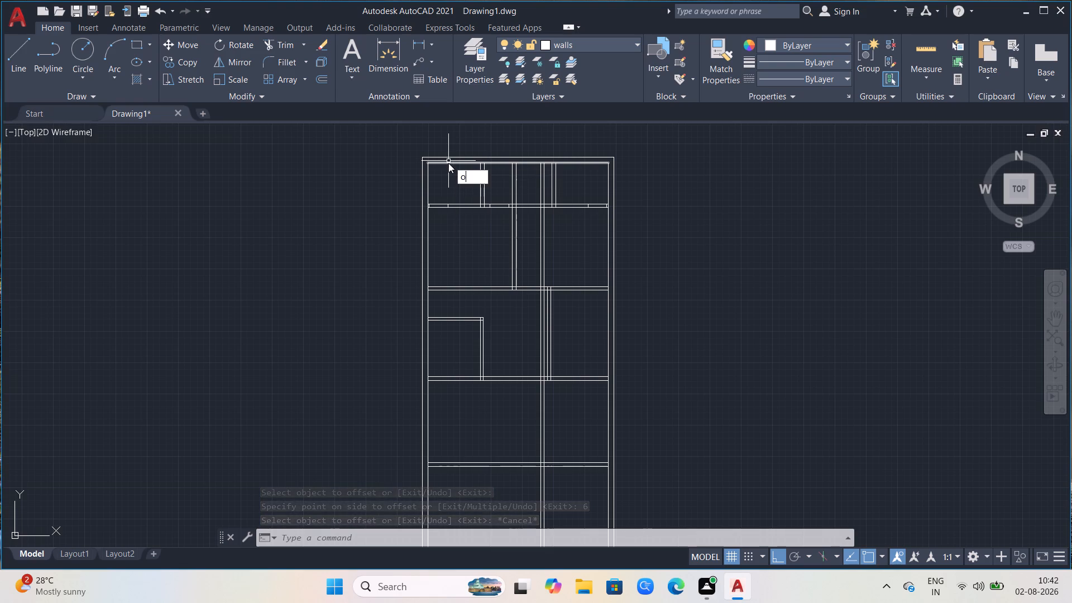
pyautogui.press('Return')
pyautogui.click(429, 165)
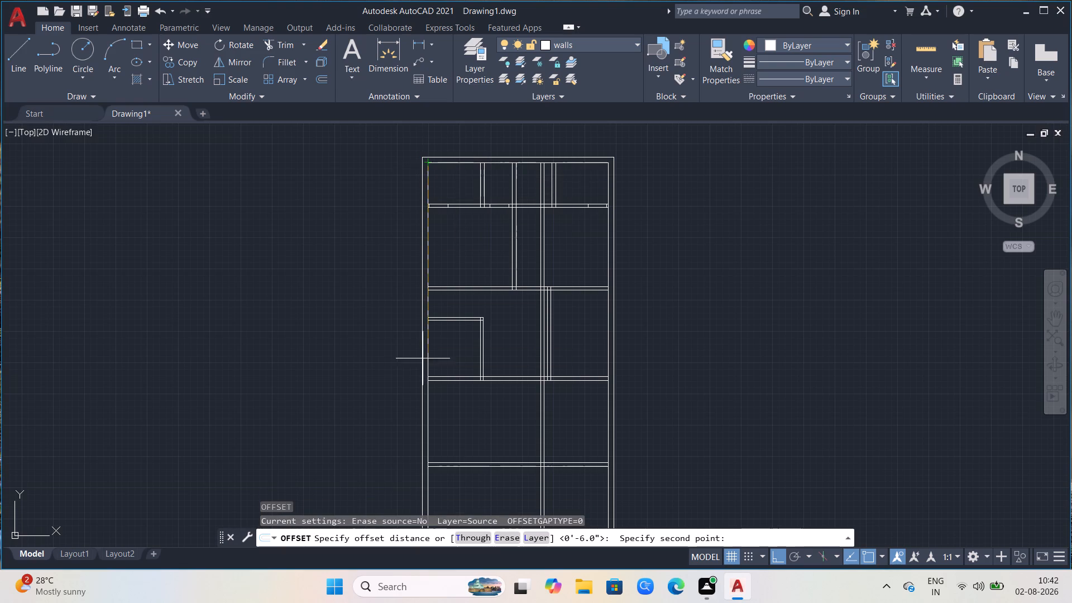
pyautogui.scroll(-2, 410, 329)
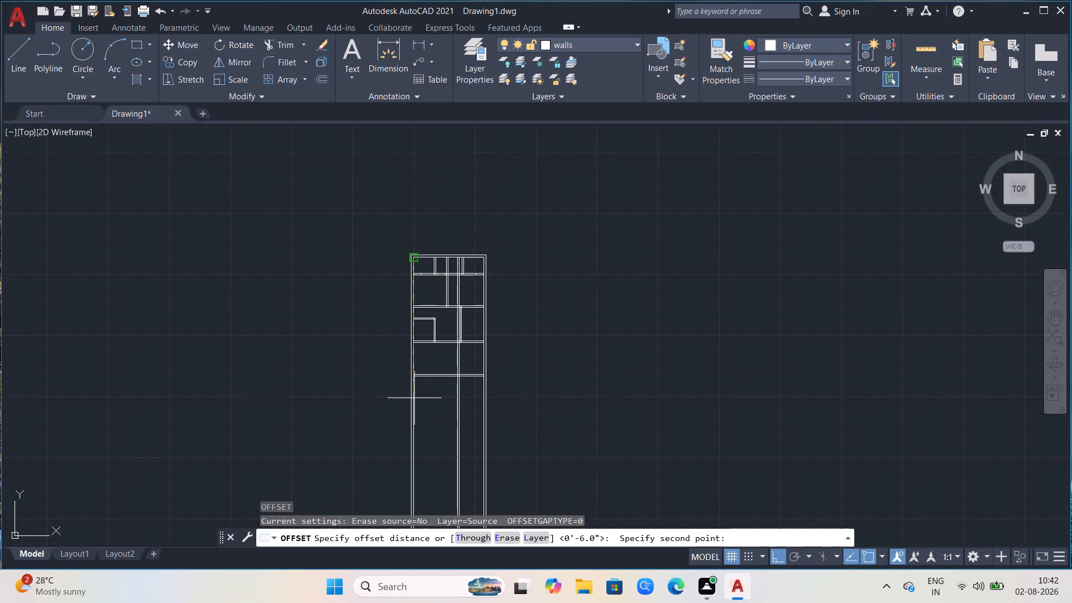
pyautogui.write('45')
pyautogui.press("'")
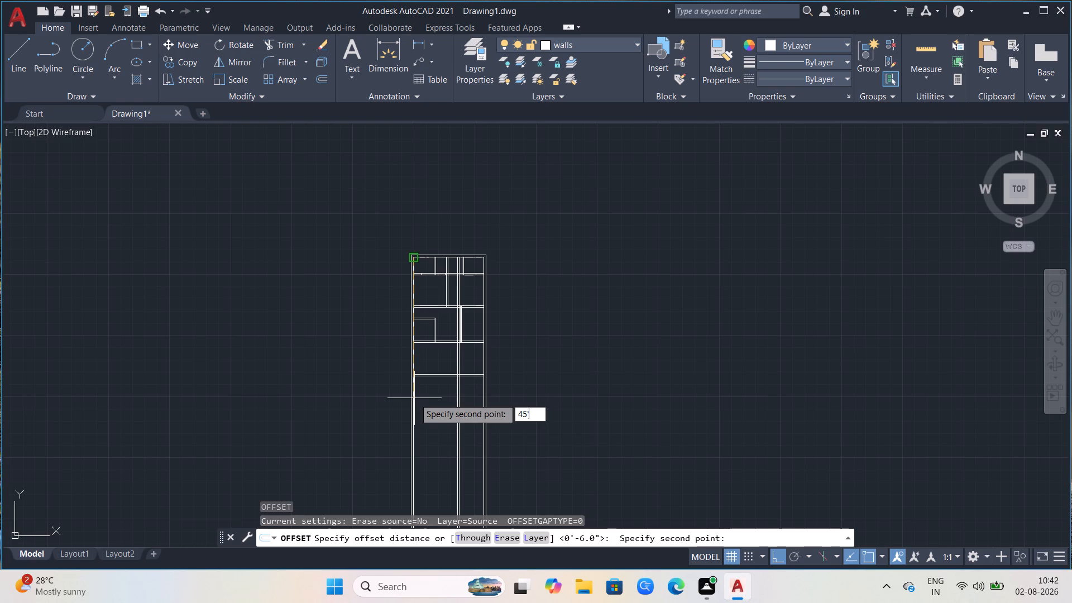
pyautogui.press('Return')
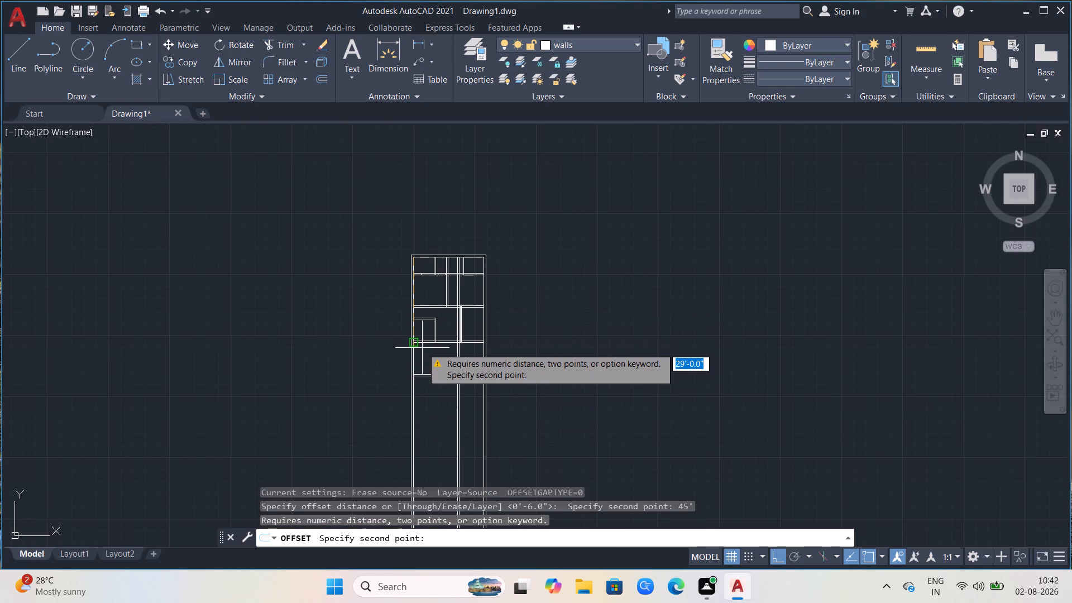
pyautogui.write("45'")
pyautogui.press('Return')
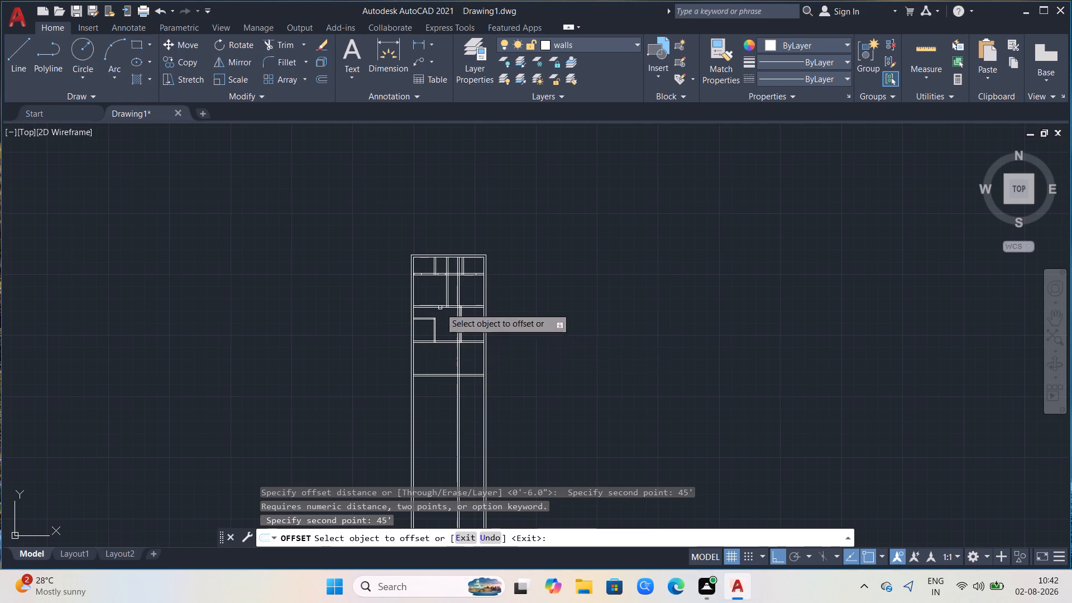
pyautogui.click(429, 258)
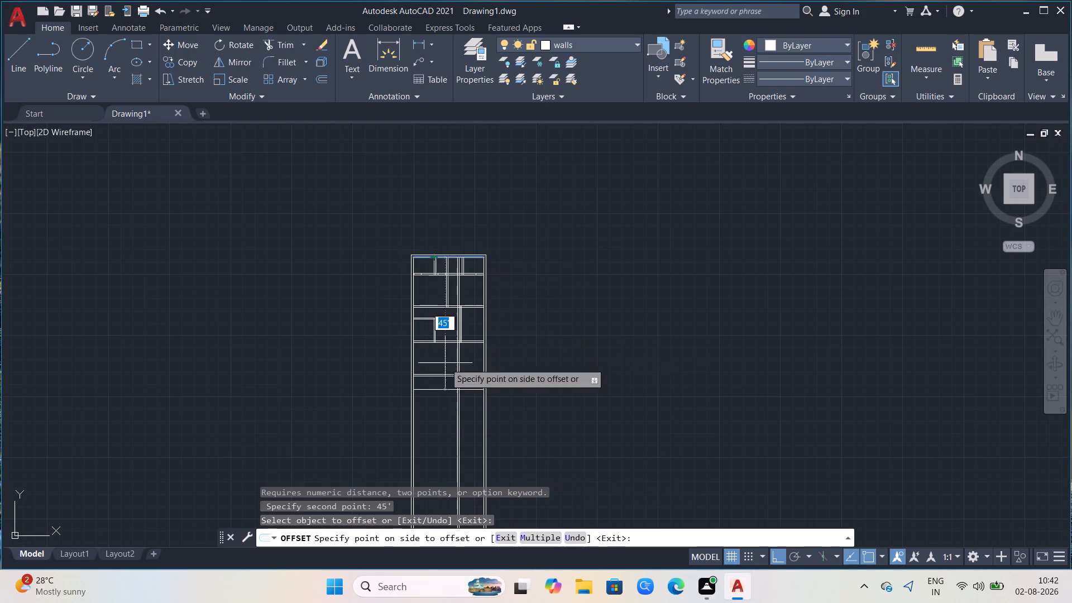
pyautogui.click(439, 406)
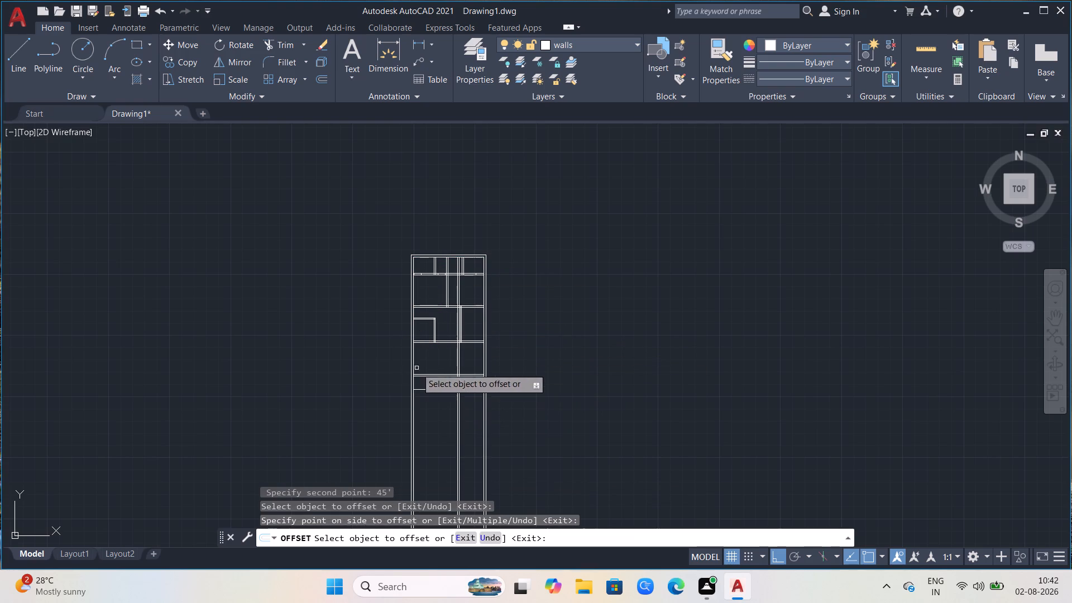
# Offset the new lowest horizontal line 6" further down to form the bottom wall pair.
pyautogui.scroll(2, 487, 322)
pyautogui.scroll(-2, 398, 377)
pyautogui.scroll(1, 398, 443)
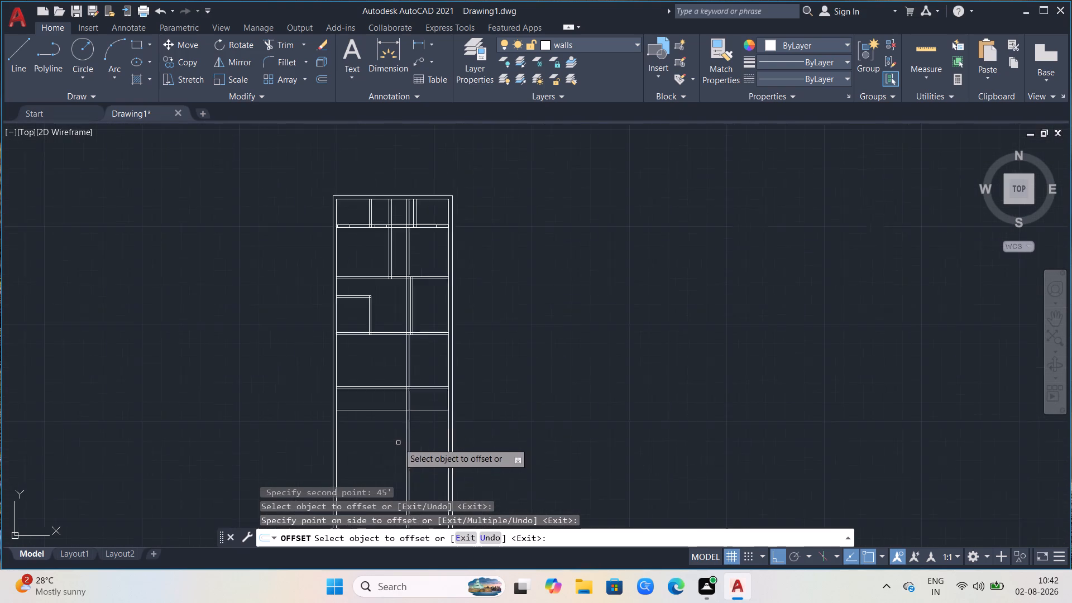
pyautogui.scroll(1, 398, 443)
pyautogui.click(375, 392)
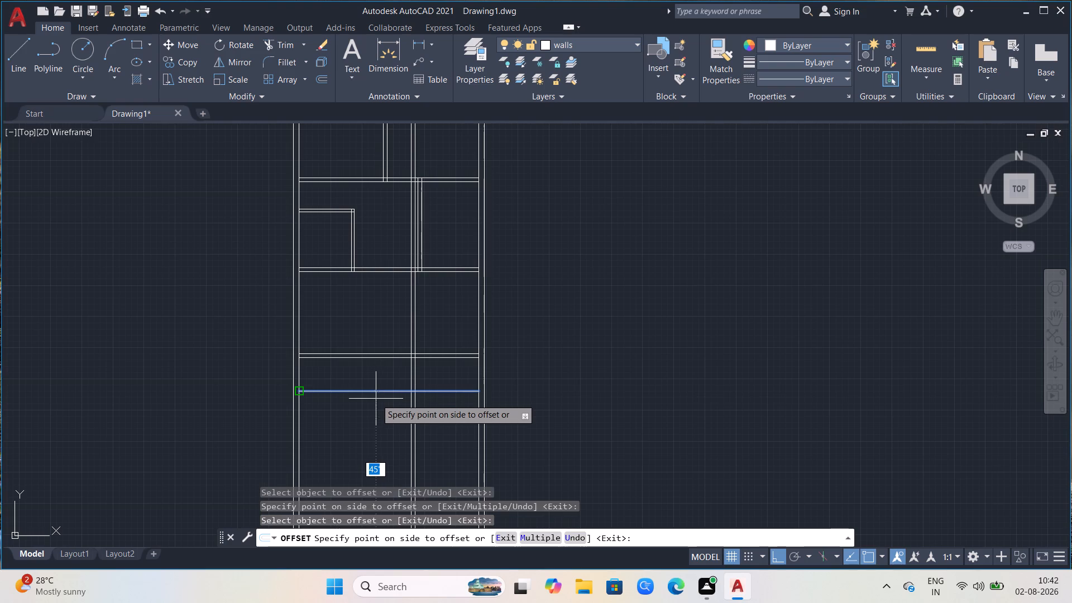
pyautogui.press('6')
pyautogui.press('Return')
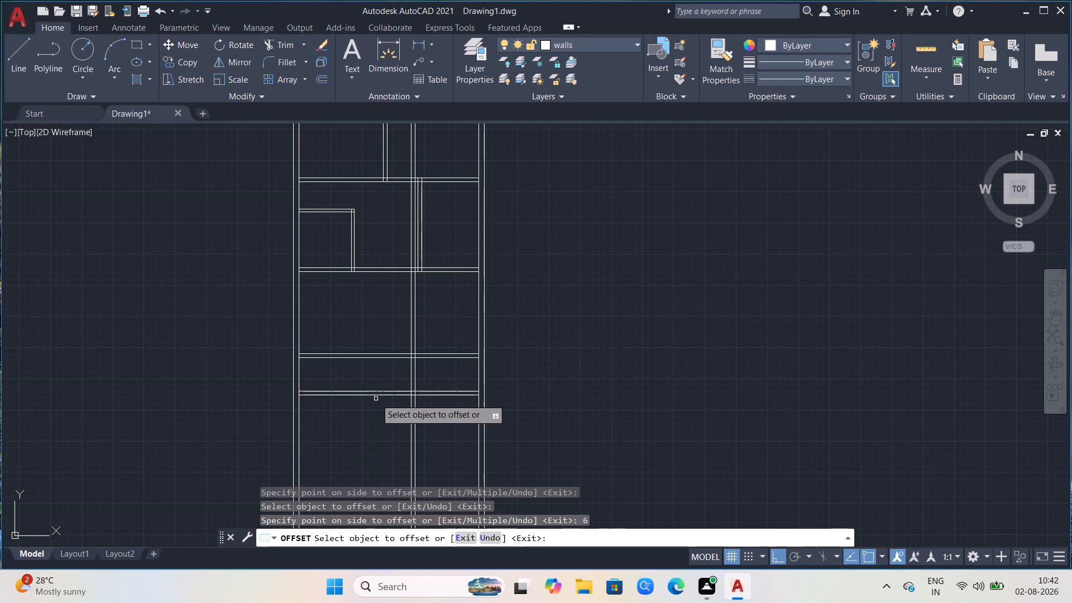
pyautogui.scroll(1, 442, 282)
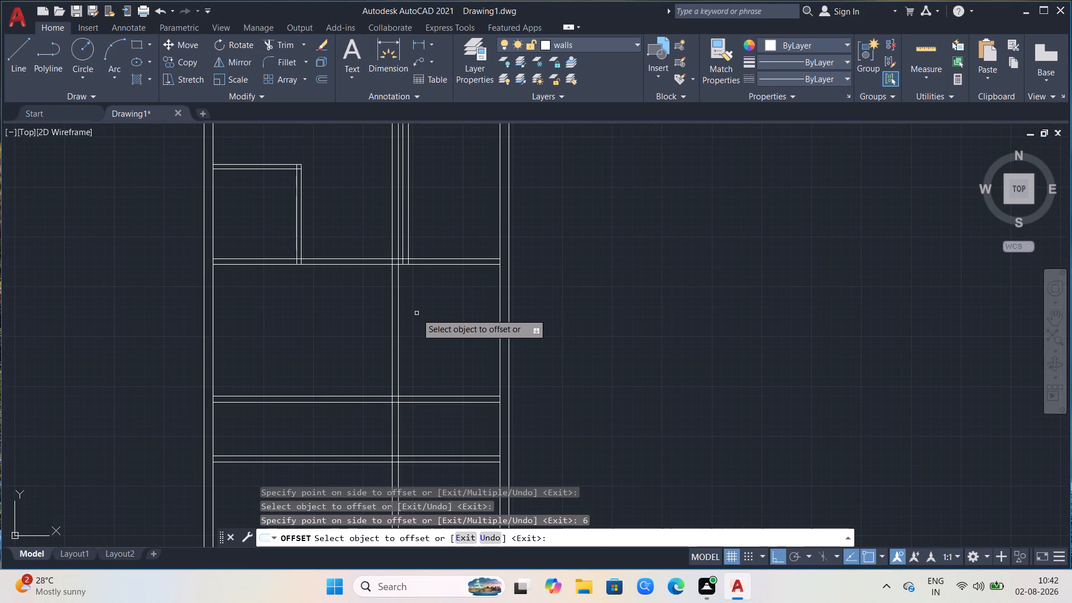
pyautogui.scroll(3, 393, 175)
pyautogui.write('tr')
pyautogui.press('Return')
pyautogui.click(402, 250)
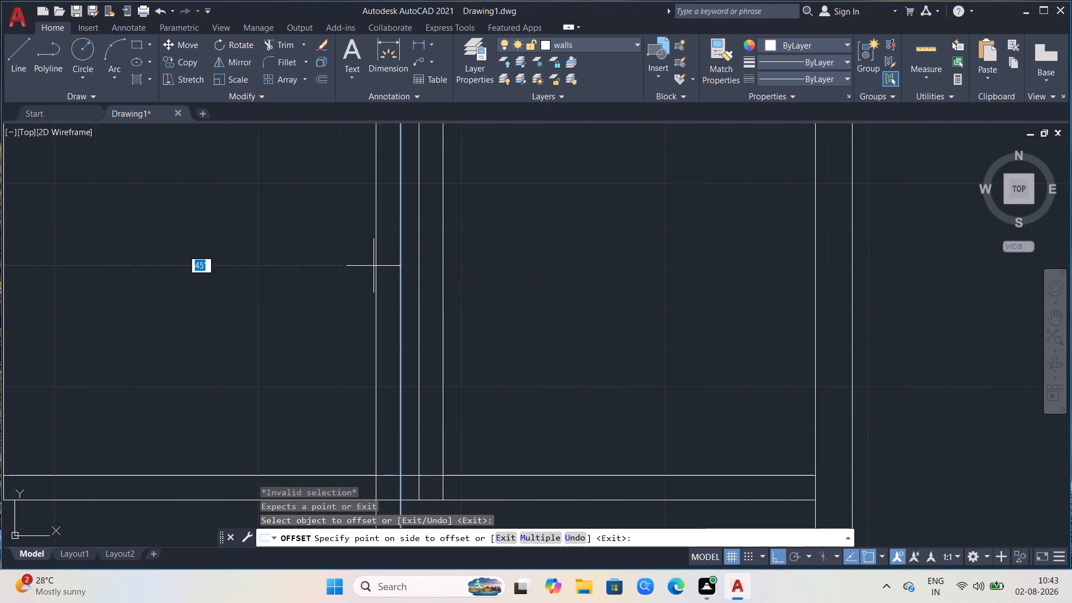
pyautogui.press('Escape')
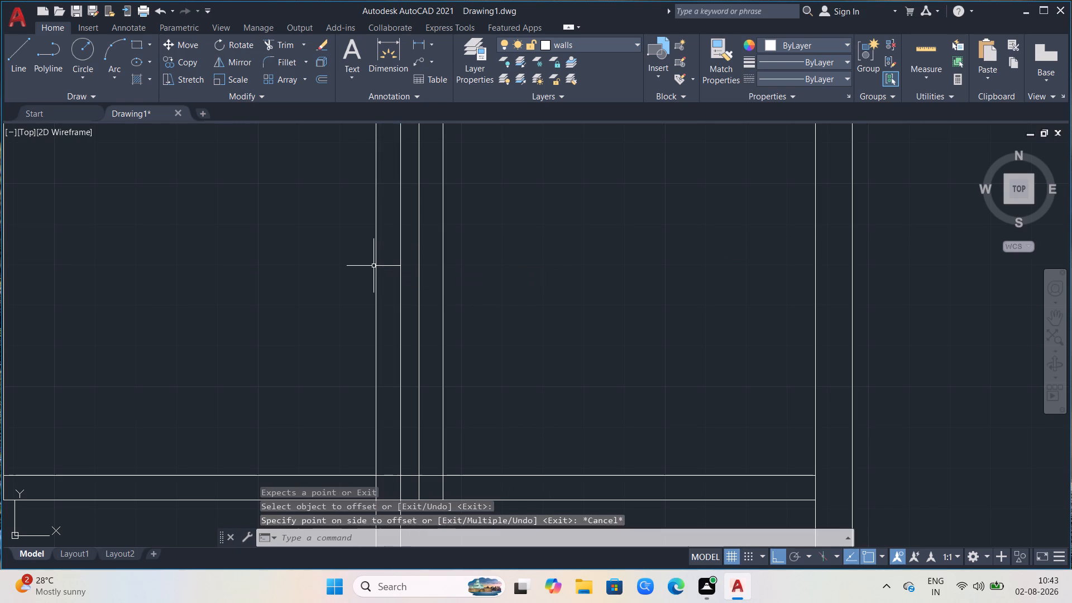
# Trim both lines of the new 6-inch vertical partition above the third horizontal partition.
pyautogui.write('tr')
pyautogui.press('Return')
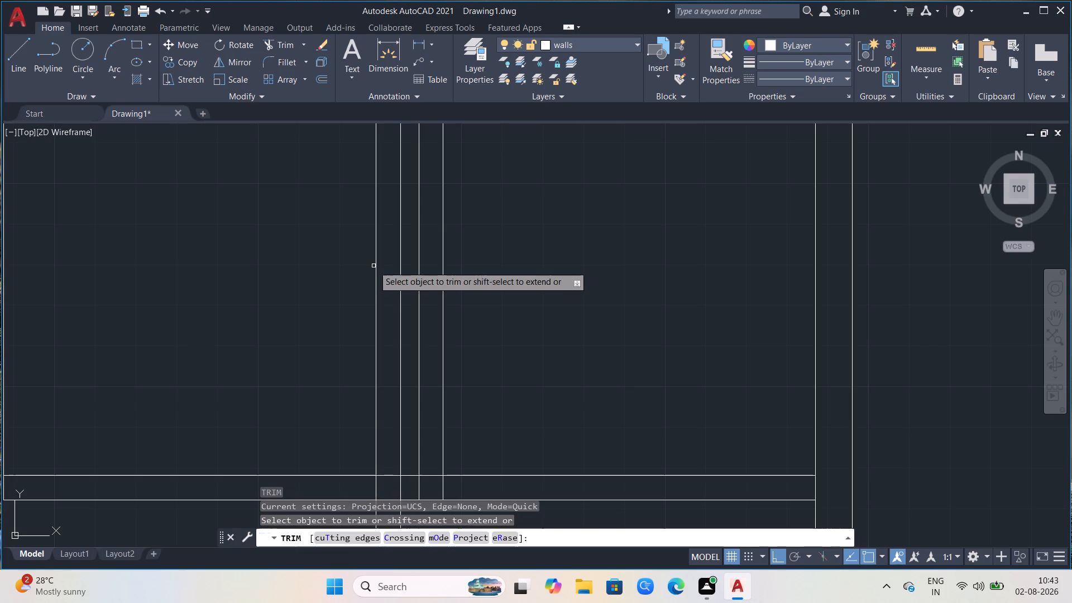
pyautogui.click(408, 257)
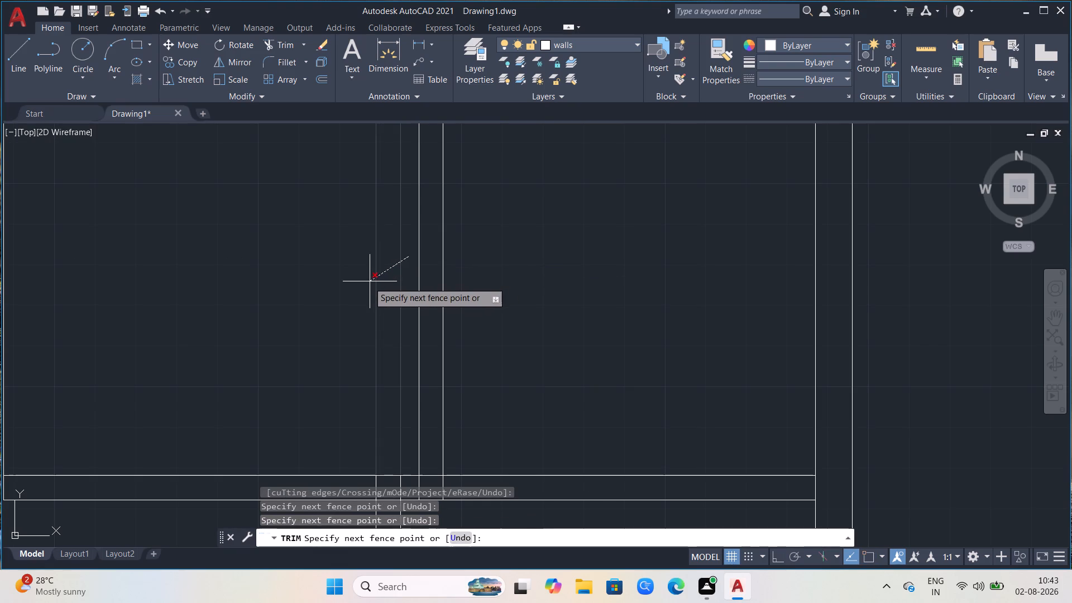
pyautogui.click(368, 282)
# Trim the vertical partition's two lines between the fourth horizontal partition and the bottom wall.
pyautogui.scroll(-3, 433, 271)
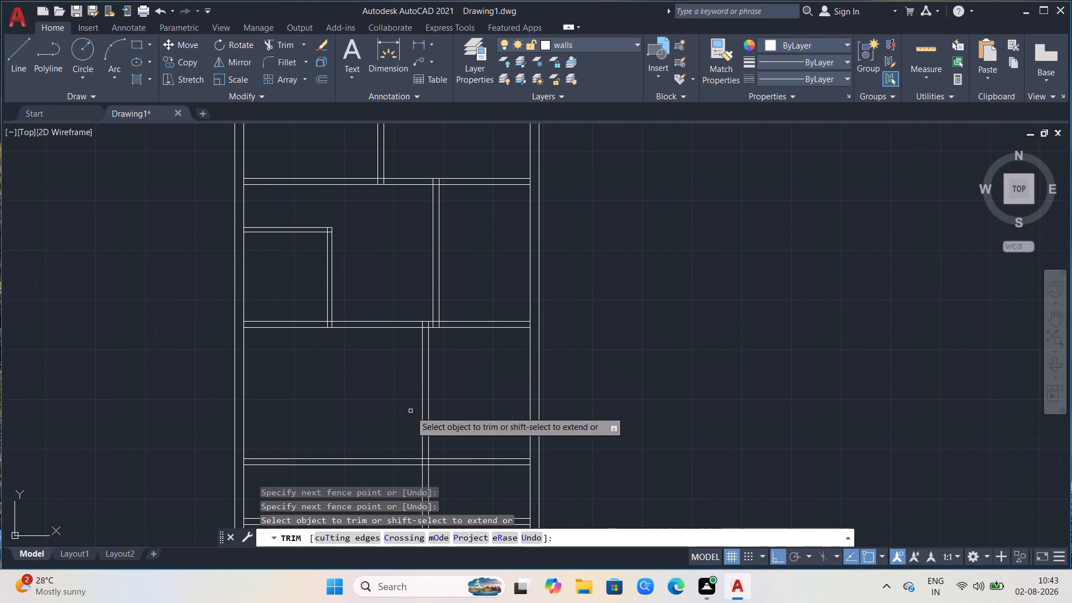
pyautogui.scroll(-2, 471, 375)
pyautogui.scroll(2, 463, 421)
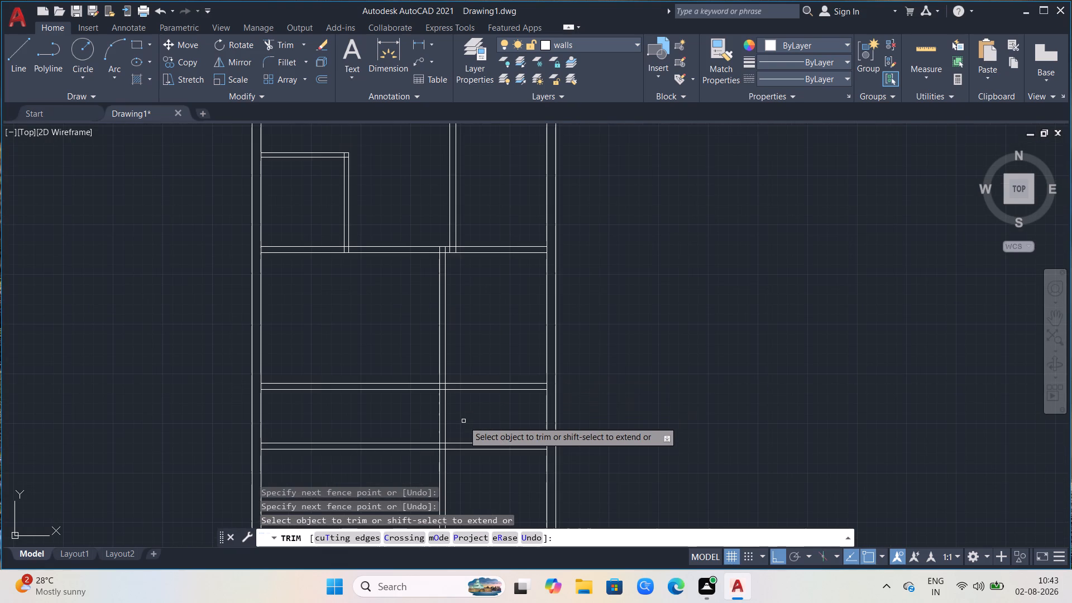
pyautogui.write('tr')
pyautogui.press('Return')
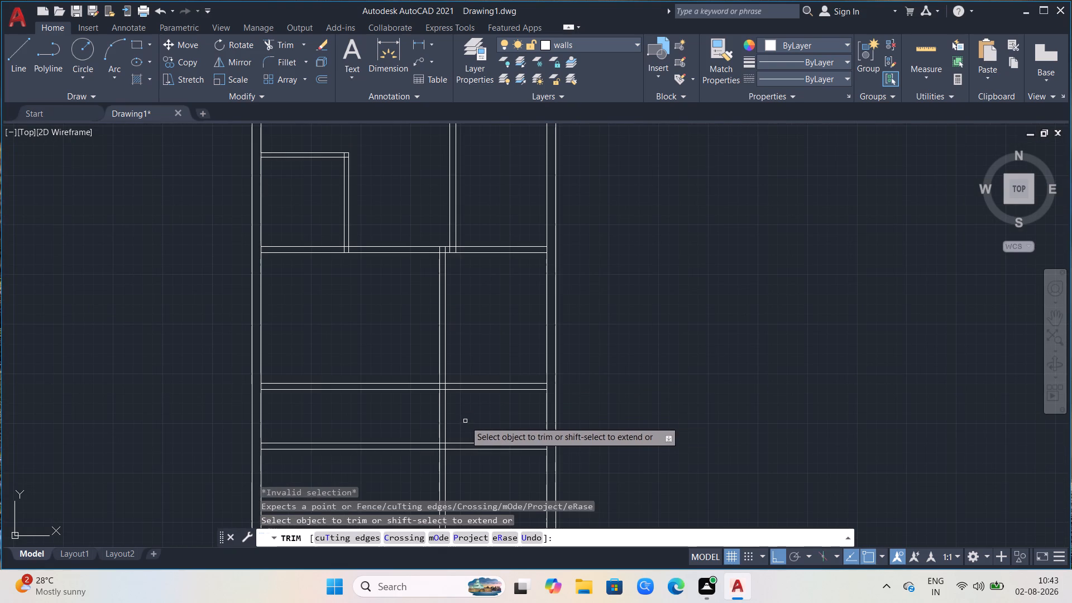
pyautogui.click(465, 421)
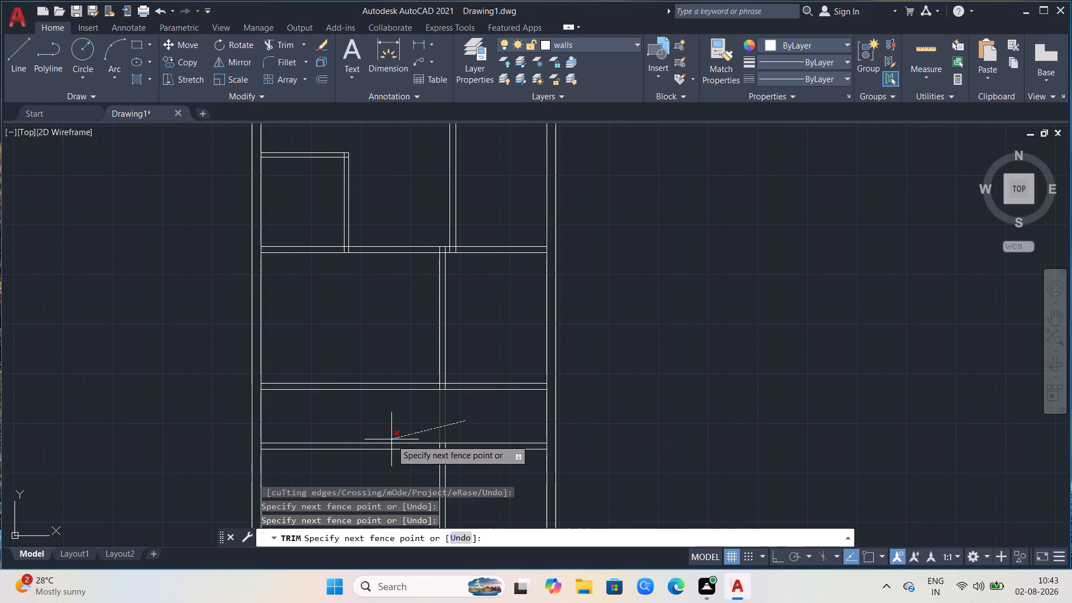
pyautogui.click(391, 439)
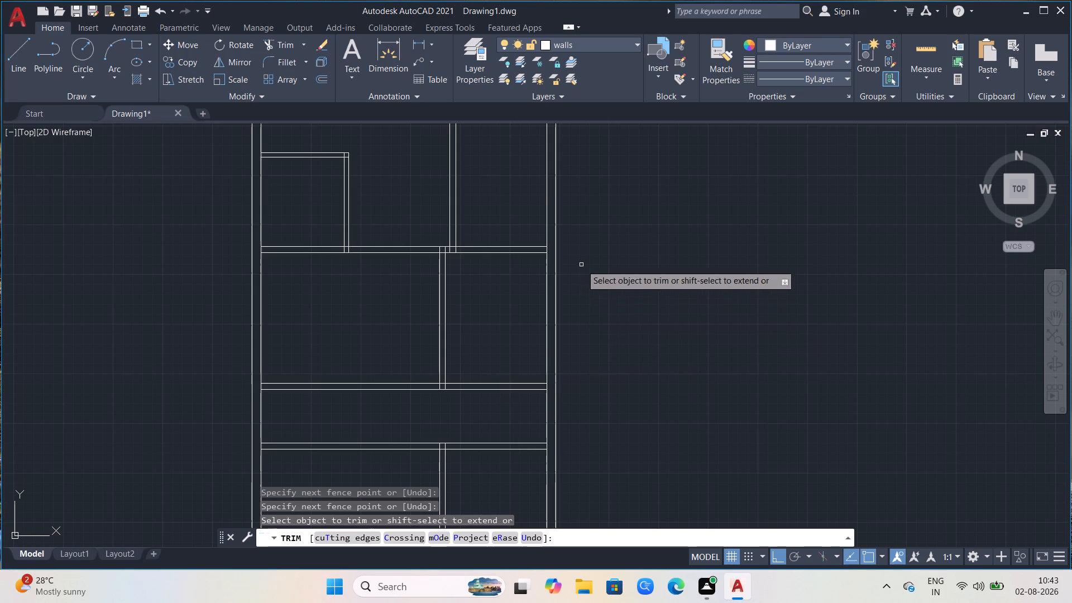
# Extend the bottom wall's lower line at both ends to the outer lines of the left and right walls.
pyautogui.scroll(-1, 700, 410)
pyautogui.scroll(-1, 487, 423)
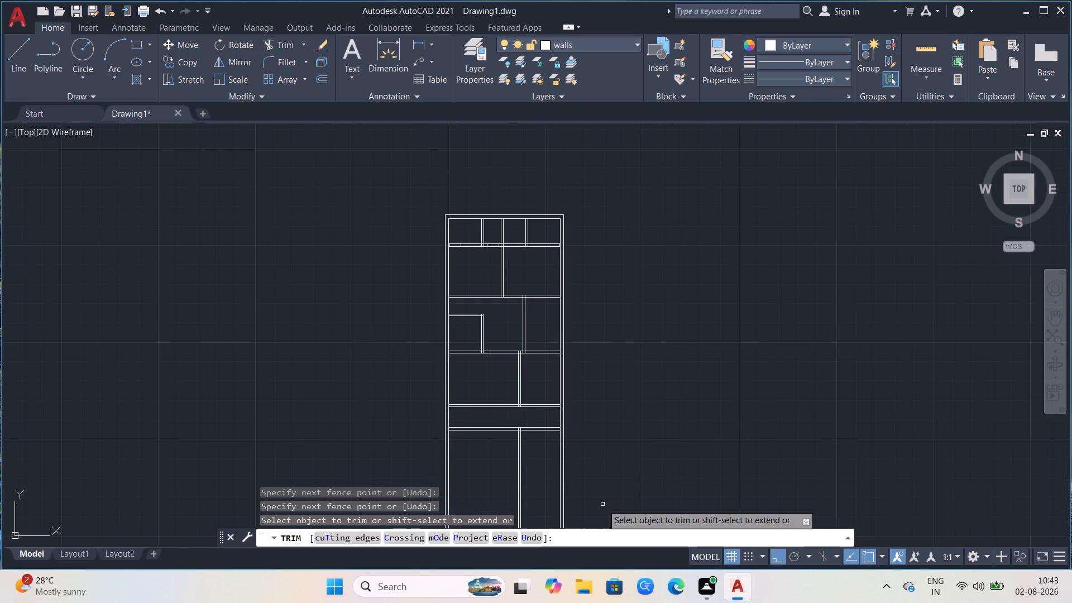
pyautogui.scroll(-1, 774, 355)
pyautogui.scroll(2, 672, 482)
pyautogui.click(633, 333)
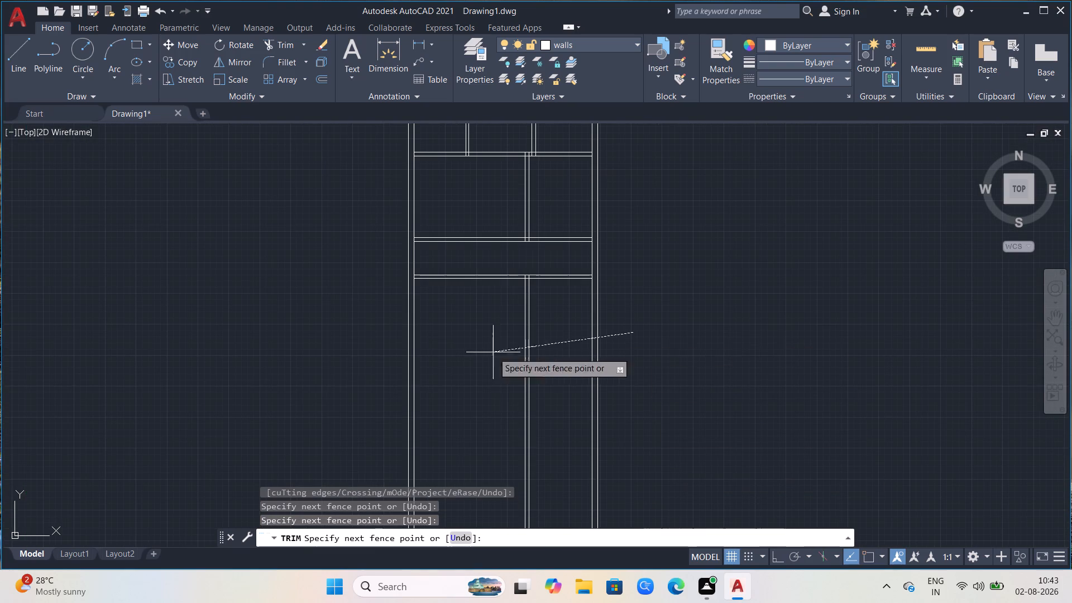
pyautogui.click(815, 394)
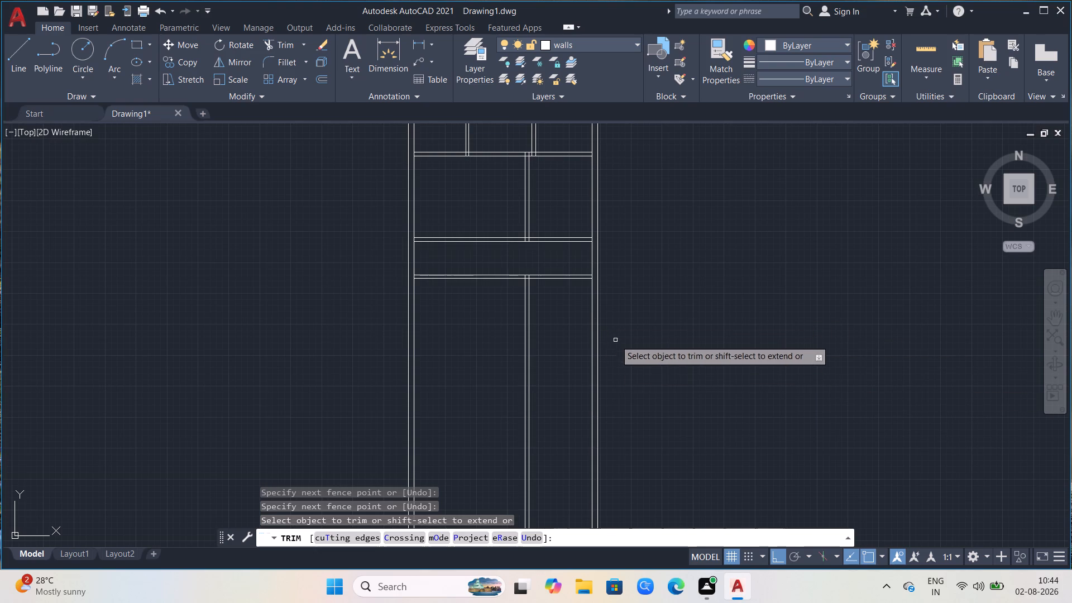
pyautogui.keyDown('ctrl'); pyautogui.keyDown('shift'); pyautogui.click(581, 280); pyautogui.keyUp('shift'); pyautogui.keyUp('ctrl')
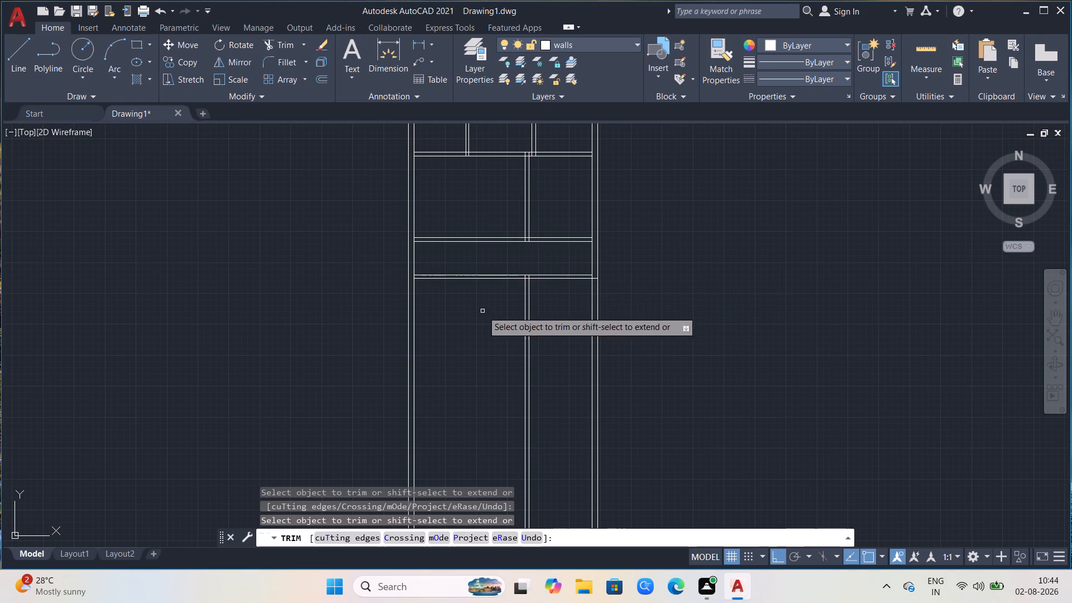
pyautogui.keyDown('ctrl'); pyautogui.keyDown('shift'); pyautogui.click(427, 279); pyautogui.keyUp('shift'); pyautogui.keyUp('ctrl')
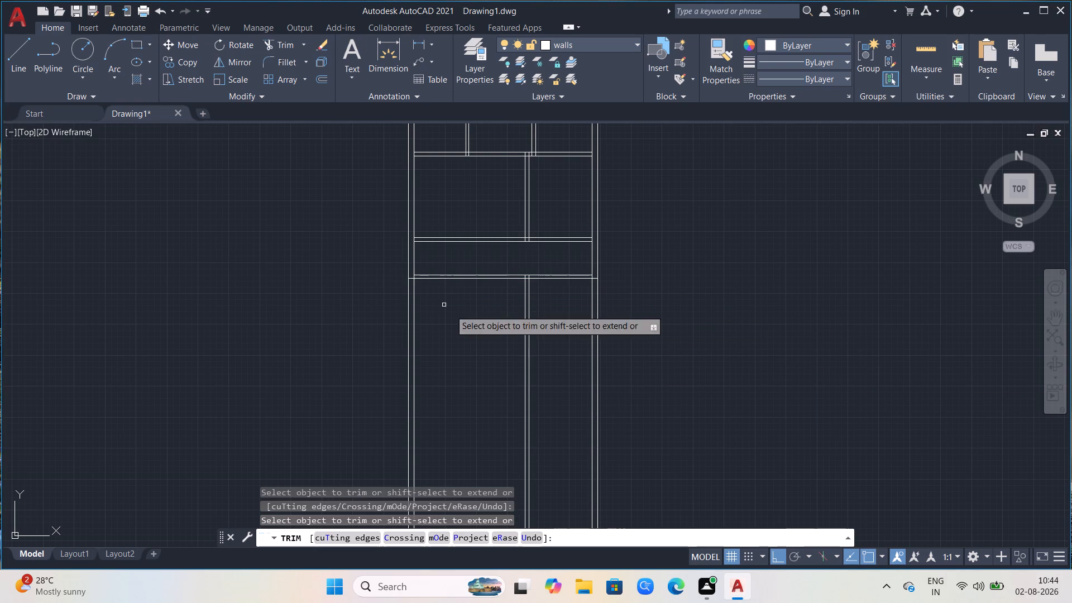
# Trim all outer wall and partition lines that run below the bottom wall.
pyautogui.click(665, 356)
pyautogui.click(348, 387)
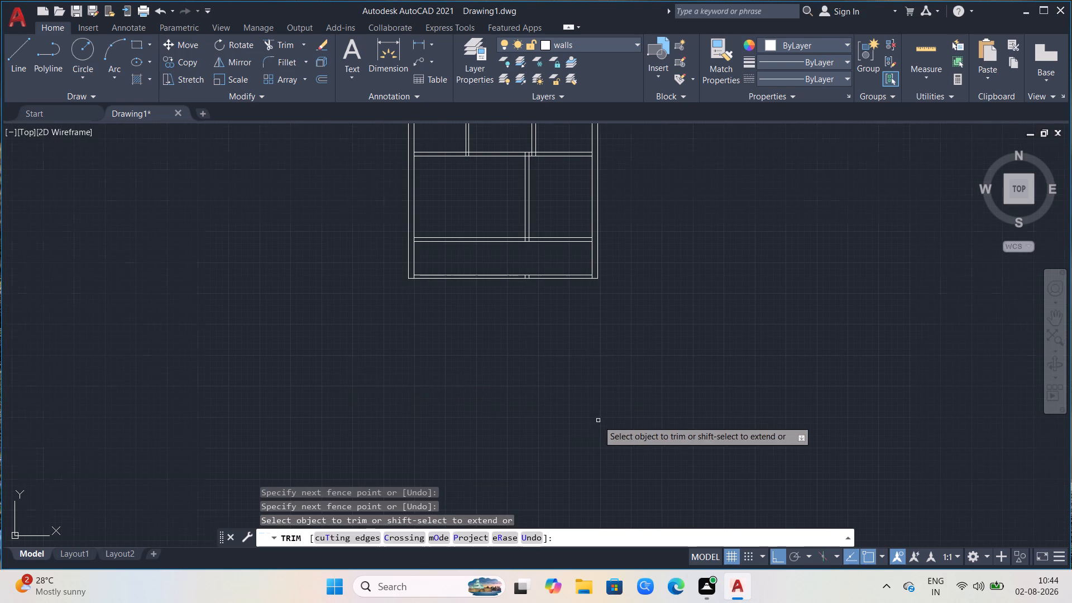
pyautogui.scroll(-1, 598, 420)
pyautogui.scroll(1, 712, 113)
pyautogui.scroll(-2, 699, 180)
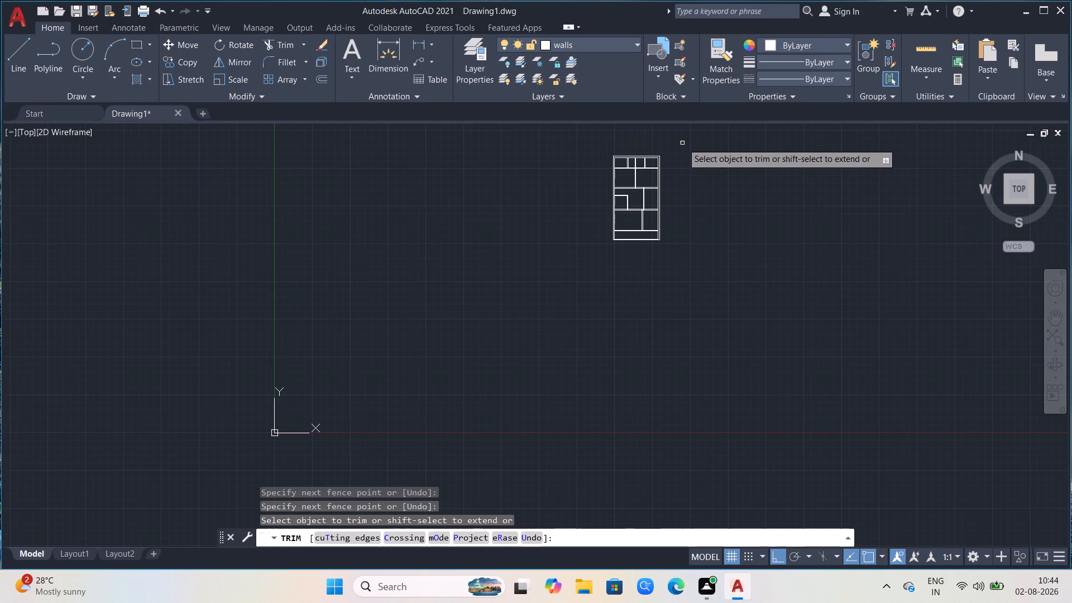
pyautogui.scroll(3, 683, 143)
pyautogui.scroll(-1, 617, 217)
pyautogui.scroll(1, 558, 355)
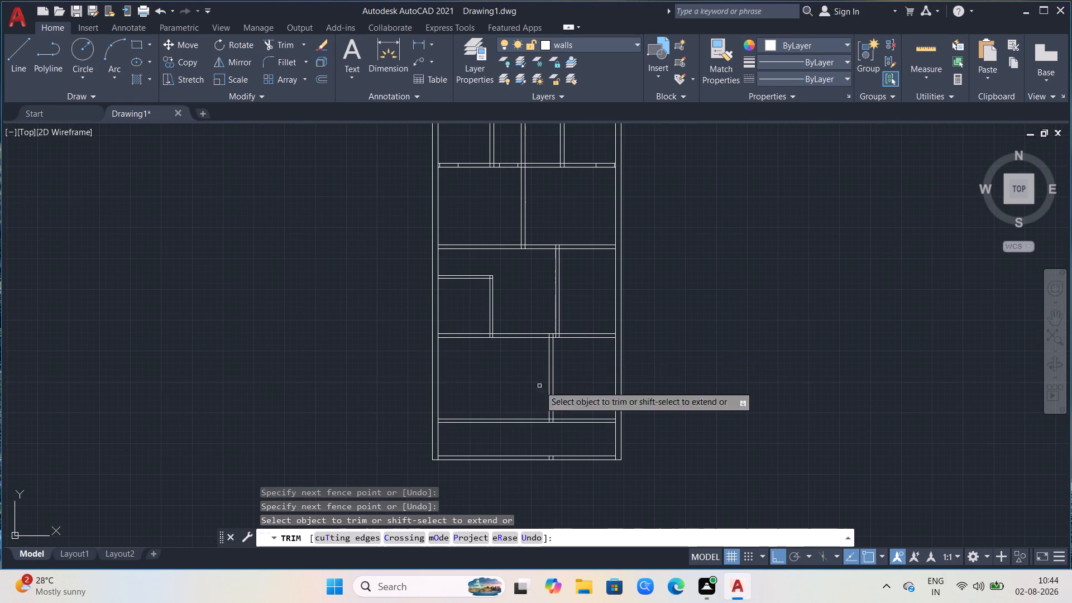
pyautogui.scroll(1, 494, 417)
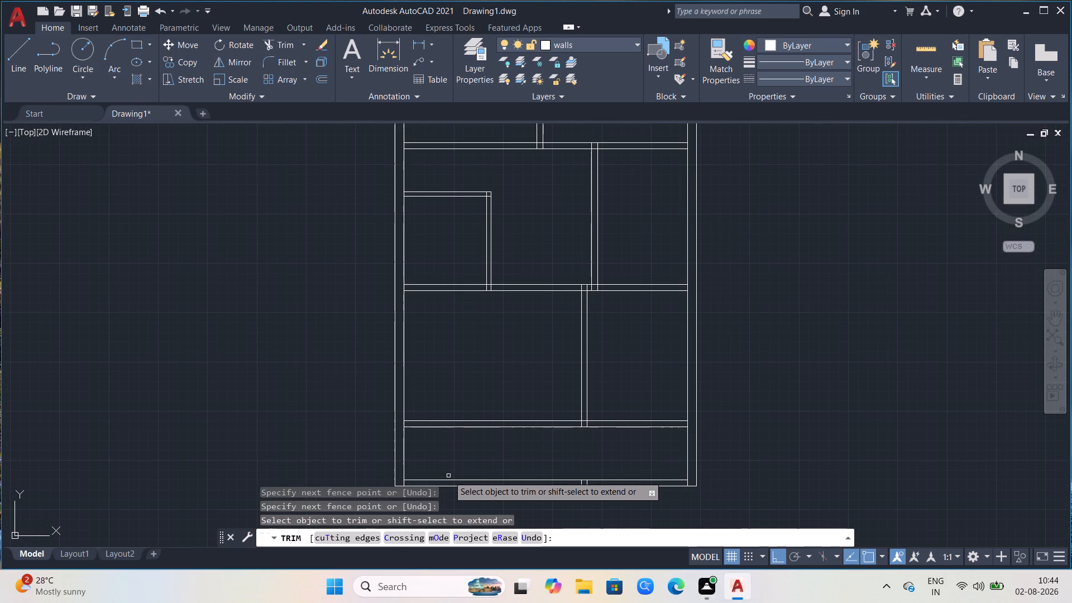
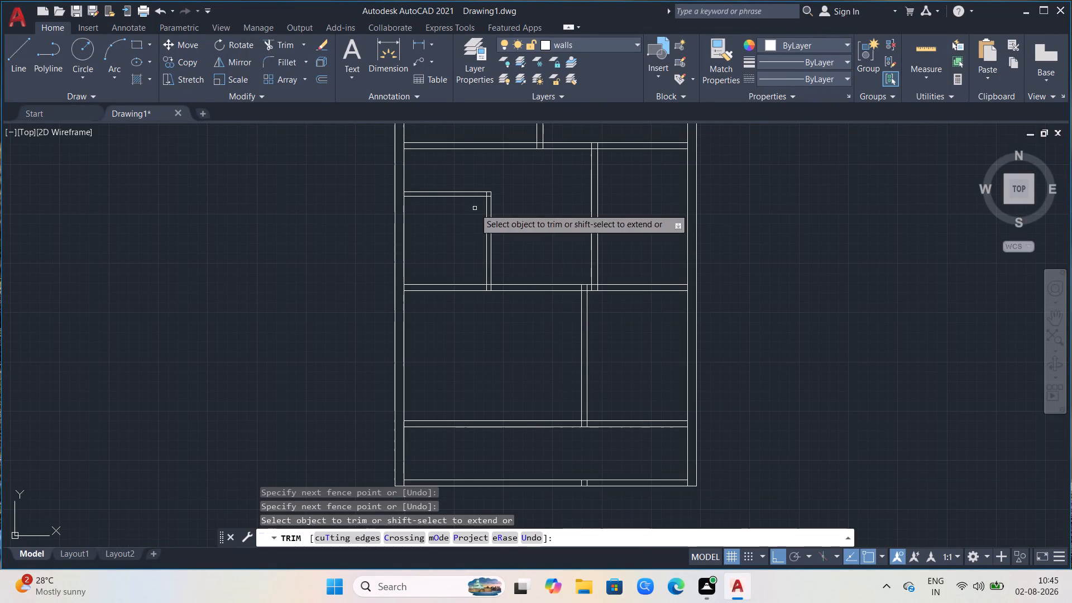
# Trim the two leftover vertical partition stubs inside the thickness of the bottom wall.
pyautogui.scroll(-1, 466, 245)
pyautogui.scroll(2, 424, 418)
pyautogui.scroll(-2, 561, 297)
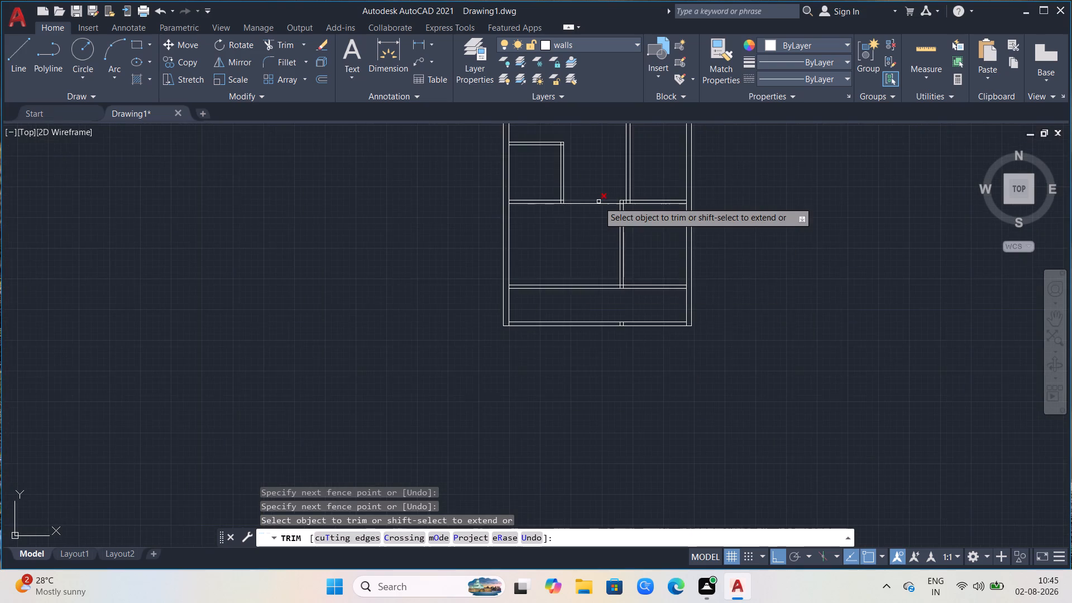
pyautogui.scroll(1, 601, 202)
pyautogui.scroll(-1, 601, 203)
pyautogui.scroll(2, 662, 351)
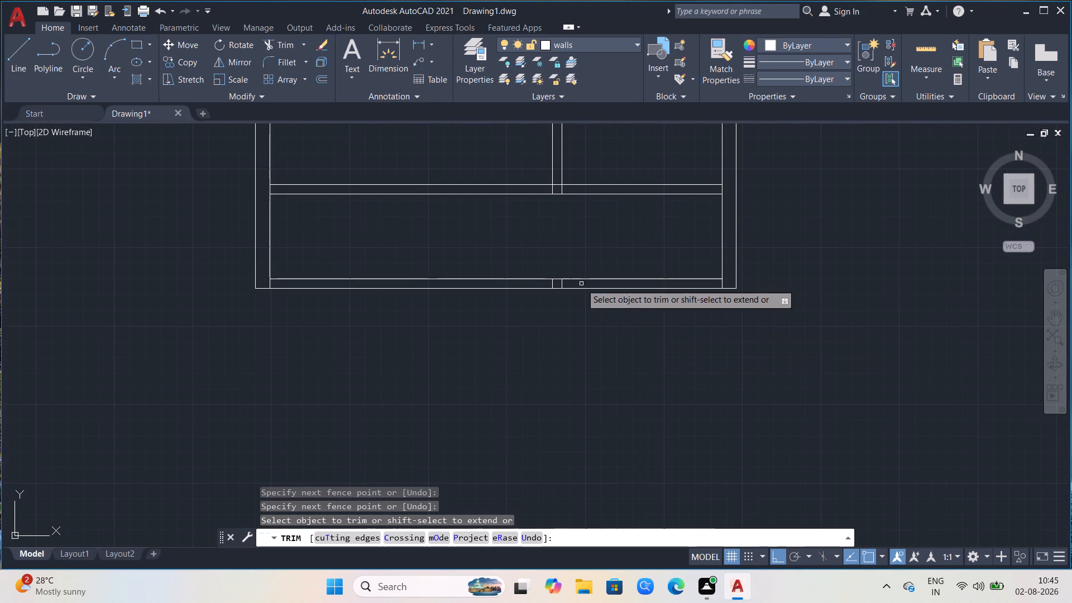
pyautogui.click(571, 285)
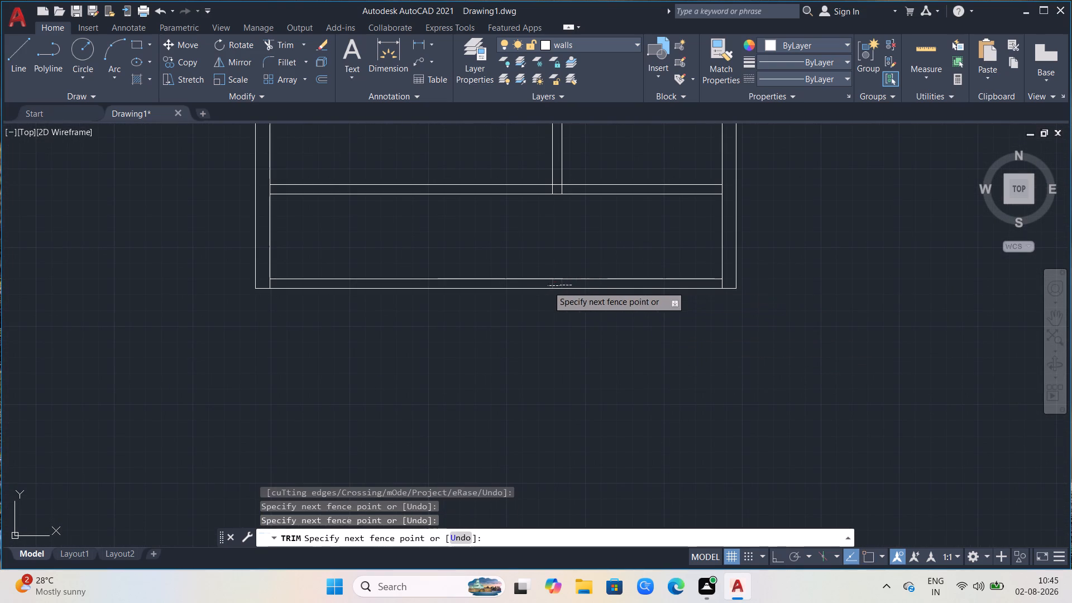
pyautogui.click(548, 286)
# Trim both lines of the first horizontal partition between the jamb lines to open its left and middle doorways.
pyautogui.scroll(-2, 668, 354)
pyautogui.scroll(-2, 630, 260)
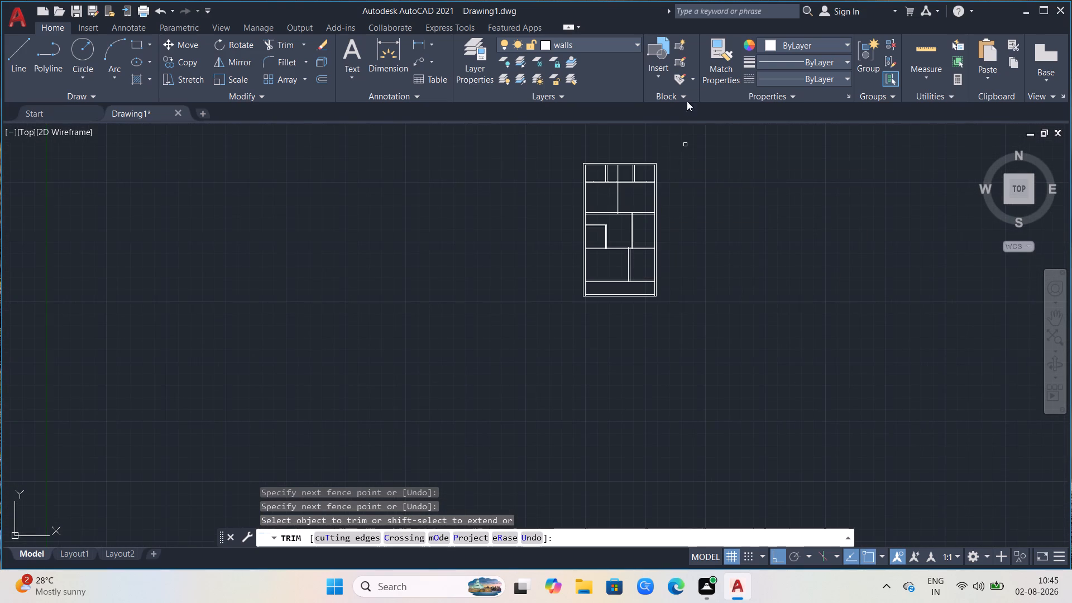
pyautogui.scroll(-1, 645, 160)
pyautogui.scroll(4, 618, 151)
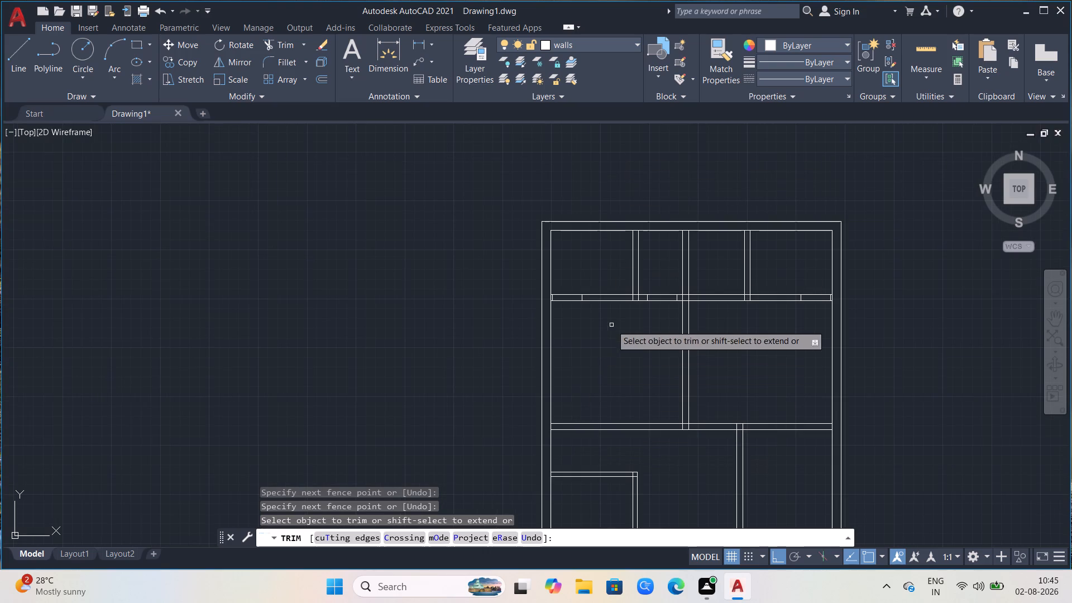
pyautogui.click(566, 285)
pyautogui.click(566, 316)
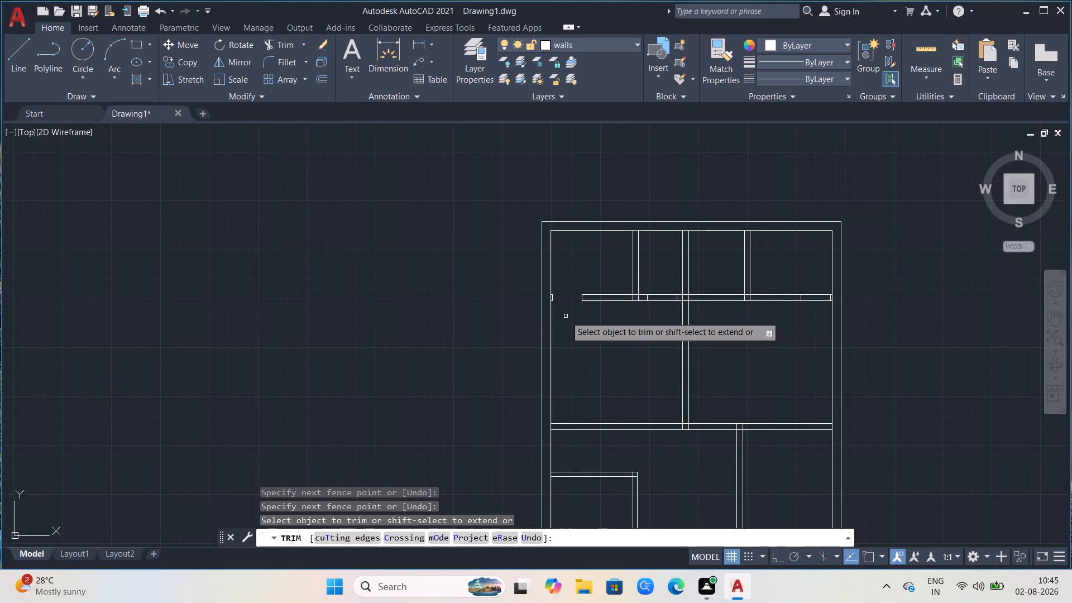
pyautogui.click(655, 286)
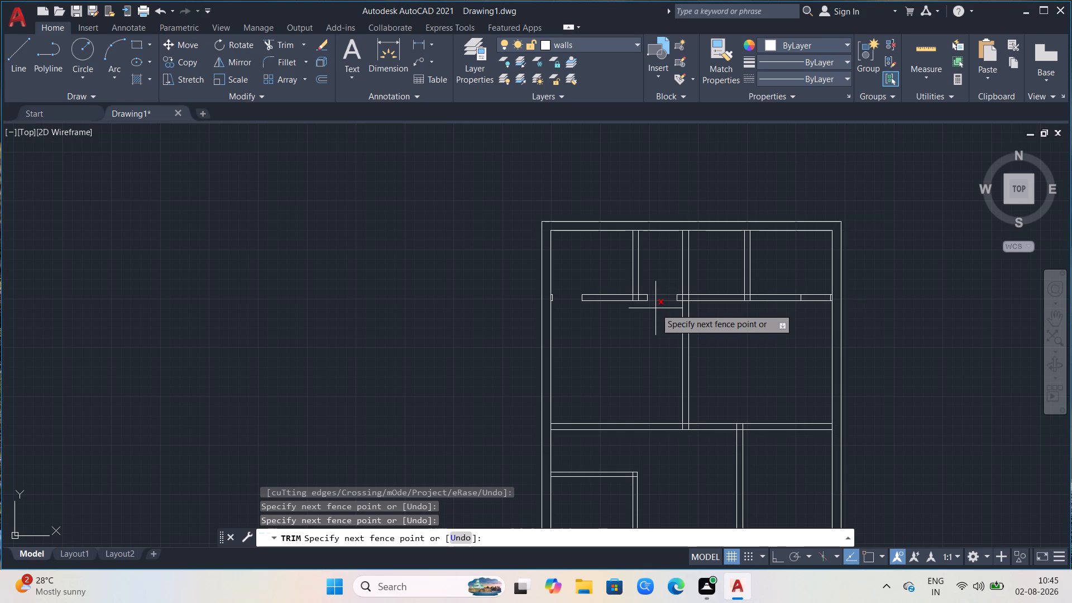
pyautogui.click(655, 308)
# Trim the central vertical partition above and within the first horizontal partition, and the line crossing their junction.
pyautogui.click(676, 275)
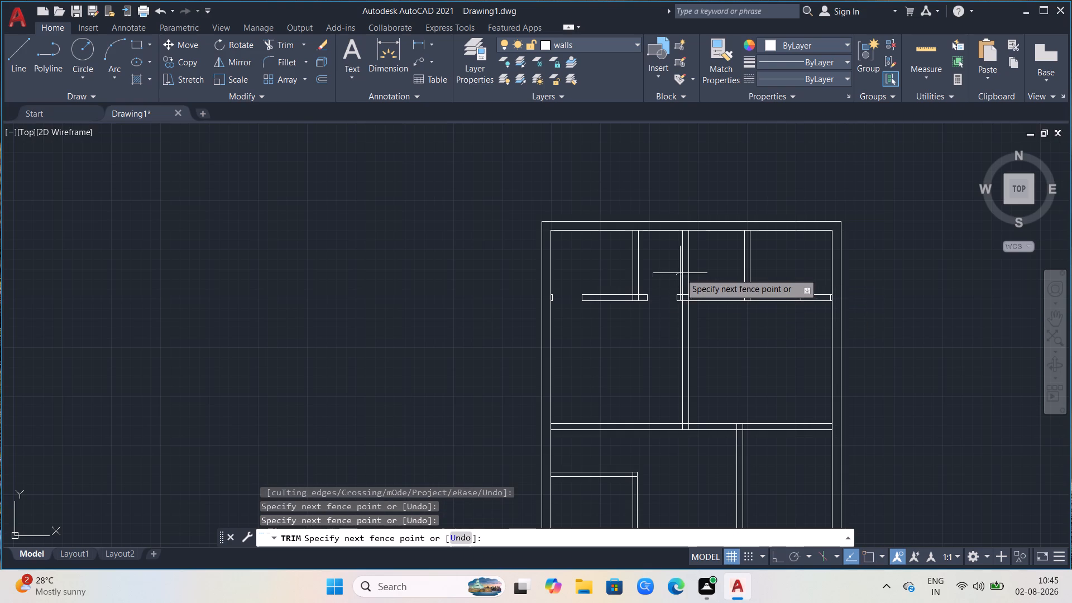
pyautogui.click(690, 272)
pyautogui.scroll(2, 692, 310)
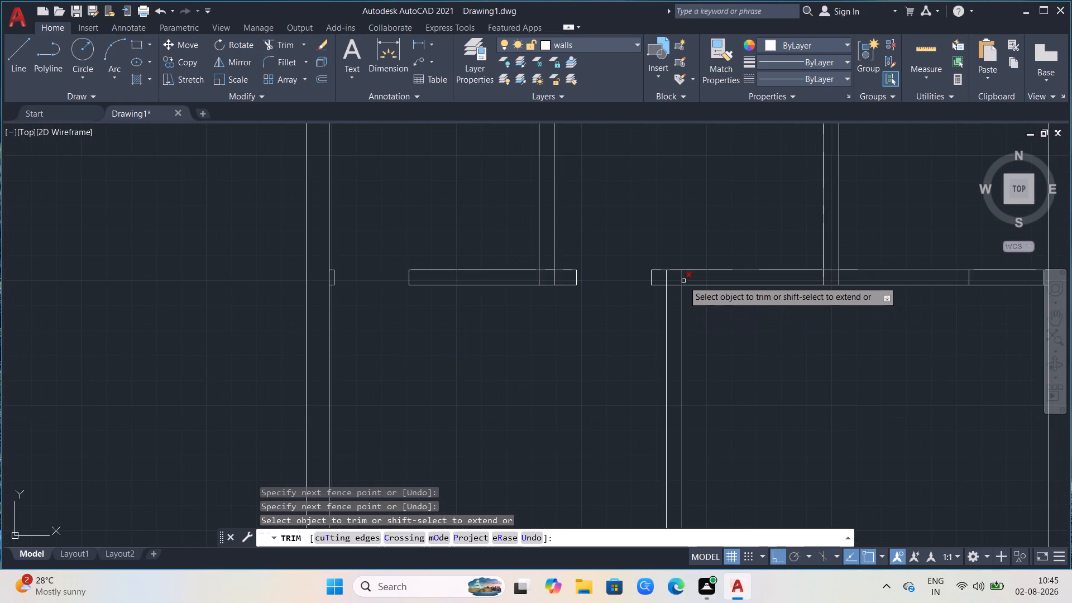
pyautogui.click(684, 279)
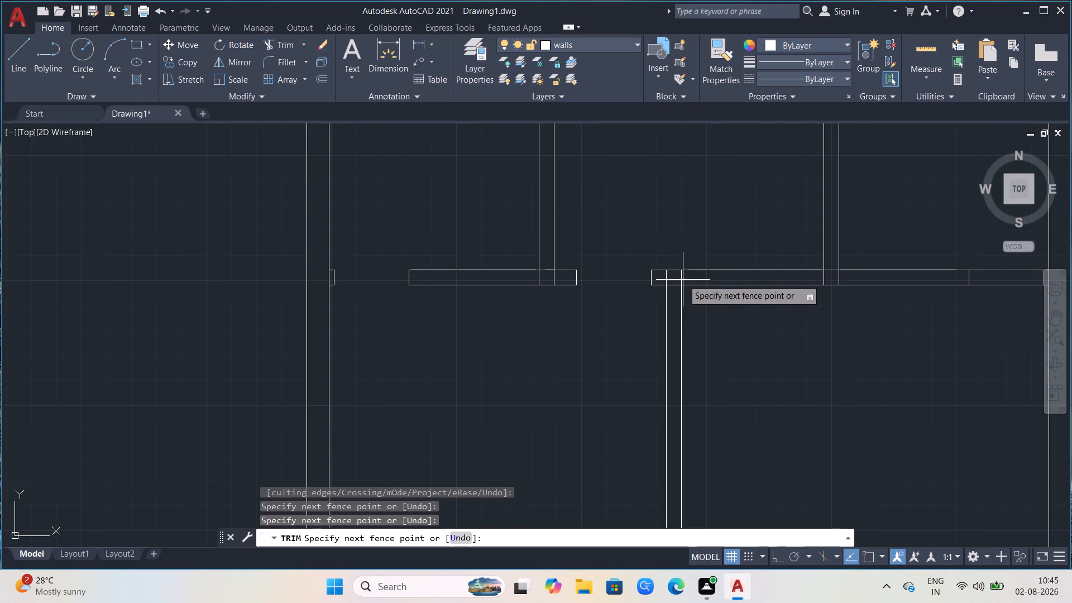
pyautogui.click(682, 280)
pyautogui.click(663, 277)
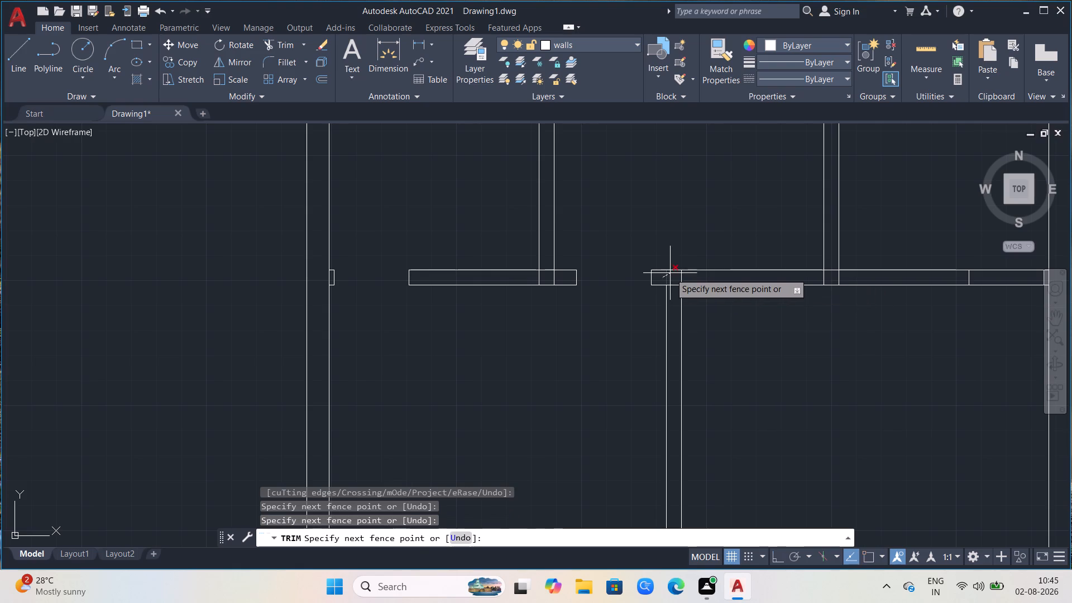
pyautogui.click(684, 280)
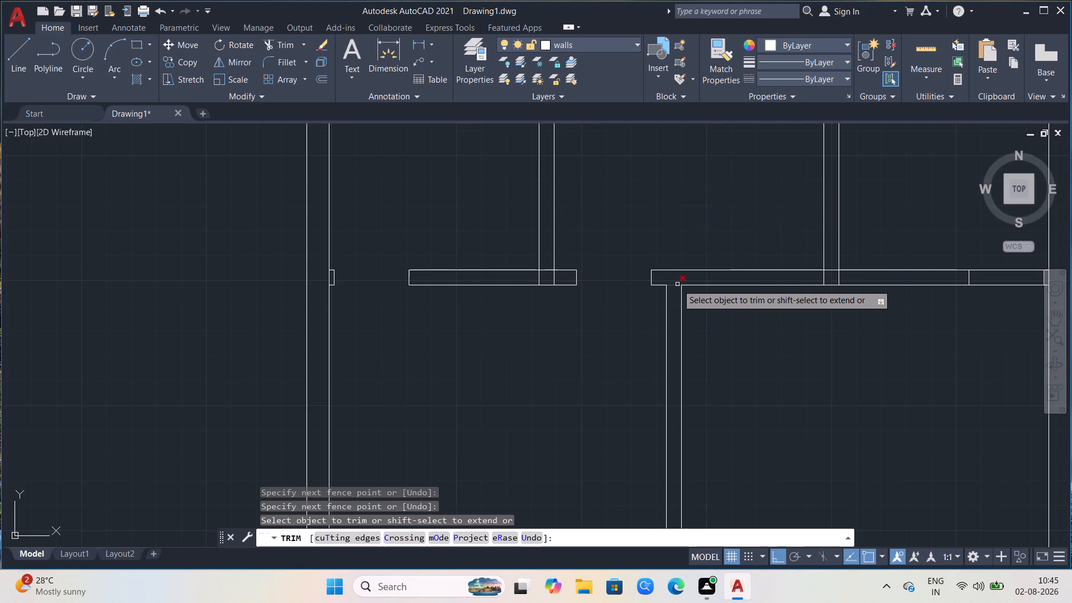
pyautogui.click(675, 286)
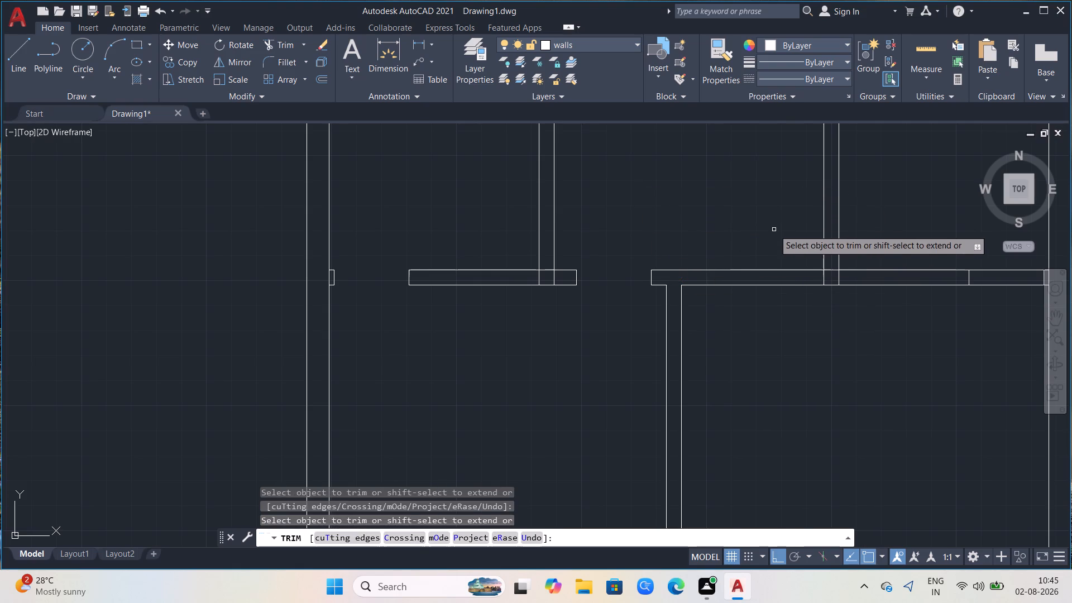
# Trim both lines of the first horizontal partition between the jamb lines of its right doorway.
pyautogui.scroll(-1, 774, 229)
pyautogui.moveTo(920, 236); pyautogui.dragTo(927, 248)
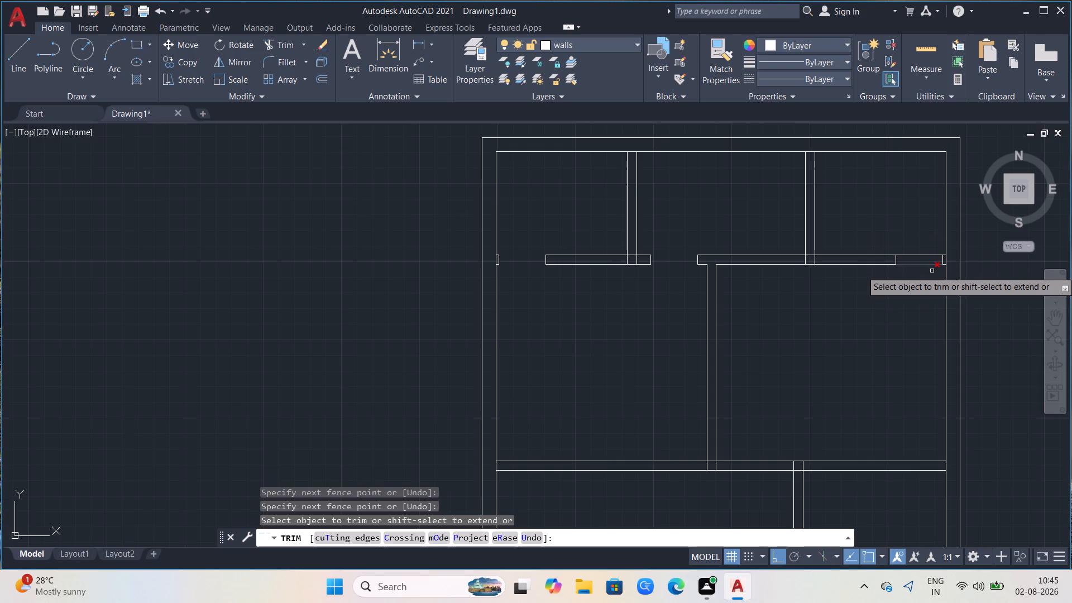
pyautogui.click(928, 271)
pyautogui.click(927, 246)
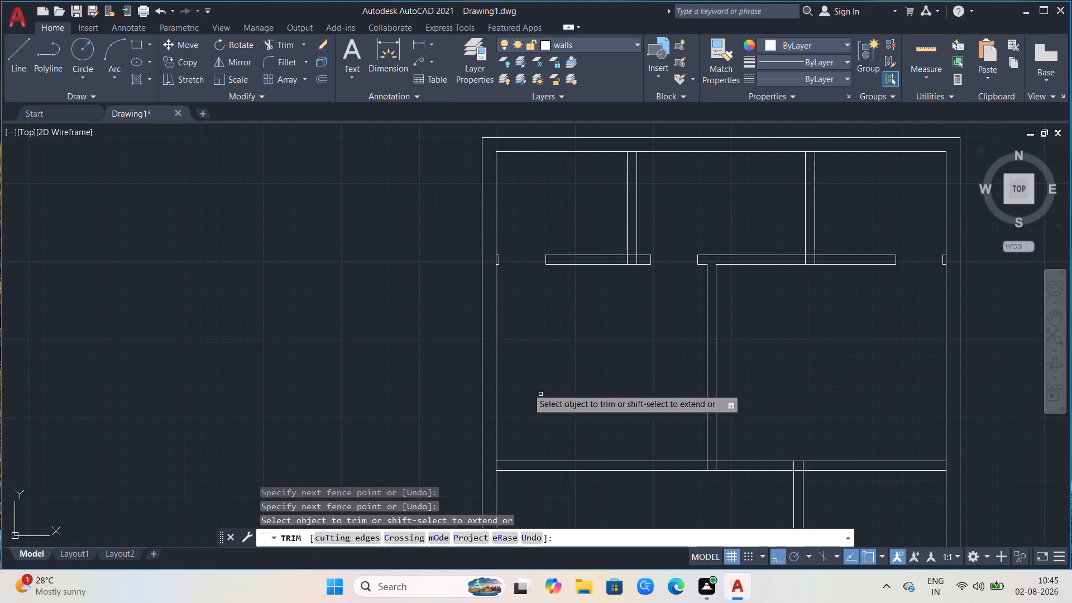
pyautogui.scroll(-1, 462, 298)
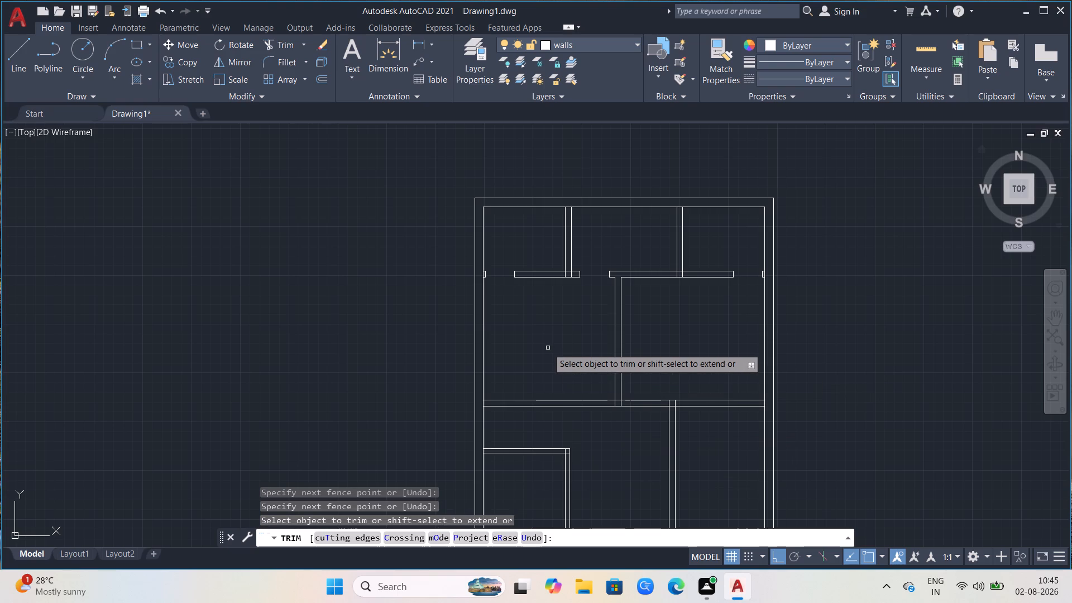
pyautogui.press('Escape')
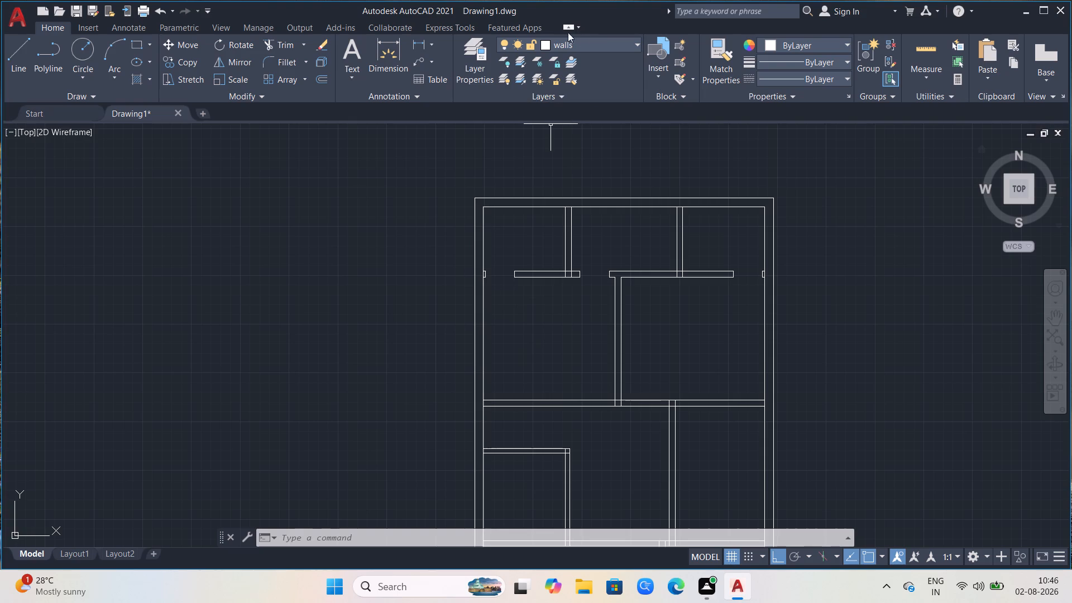
# Measure the width of the left room below the first horizontal partition with a temporary linear dimension.
pyautogui.click(418, 47)
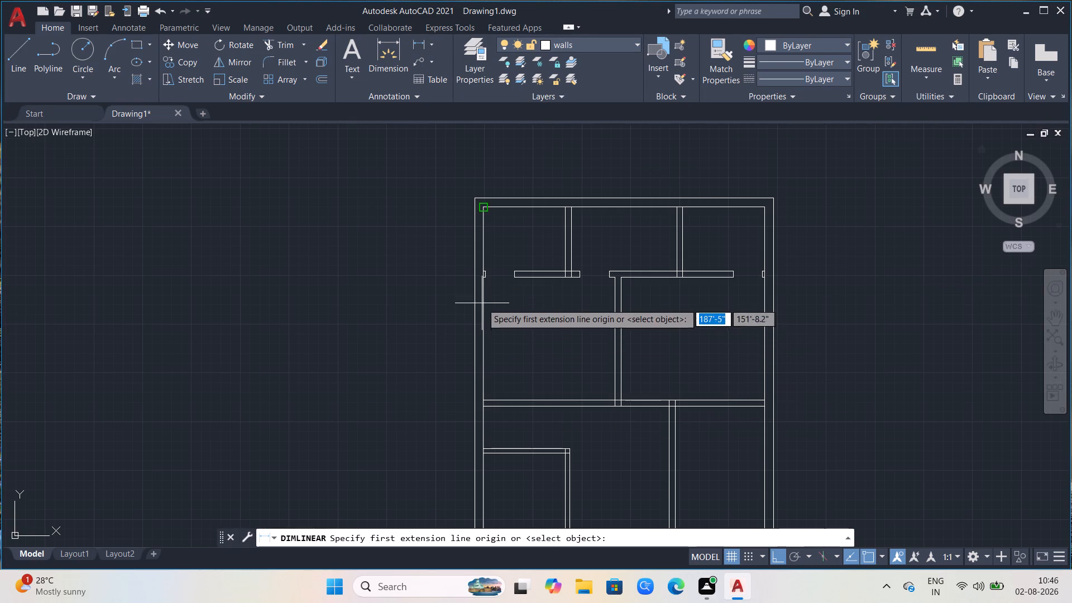
pyautogui.click(483, 280)
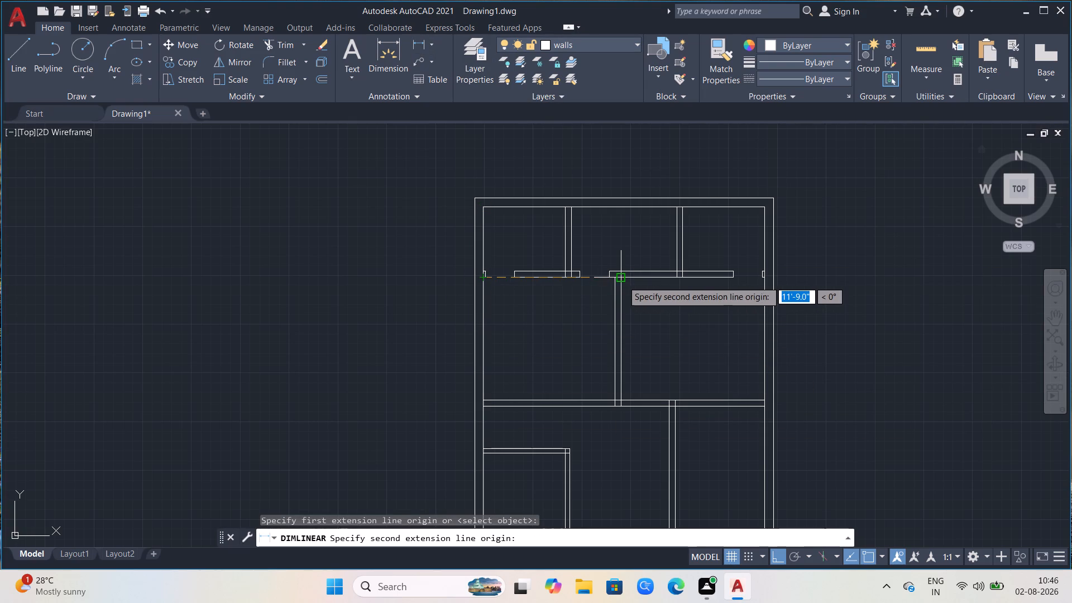
pyautogui.click(618, 279)
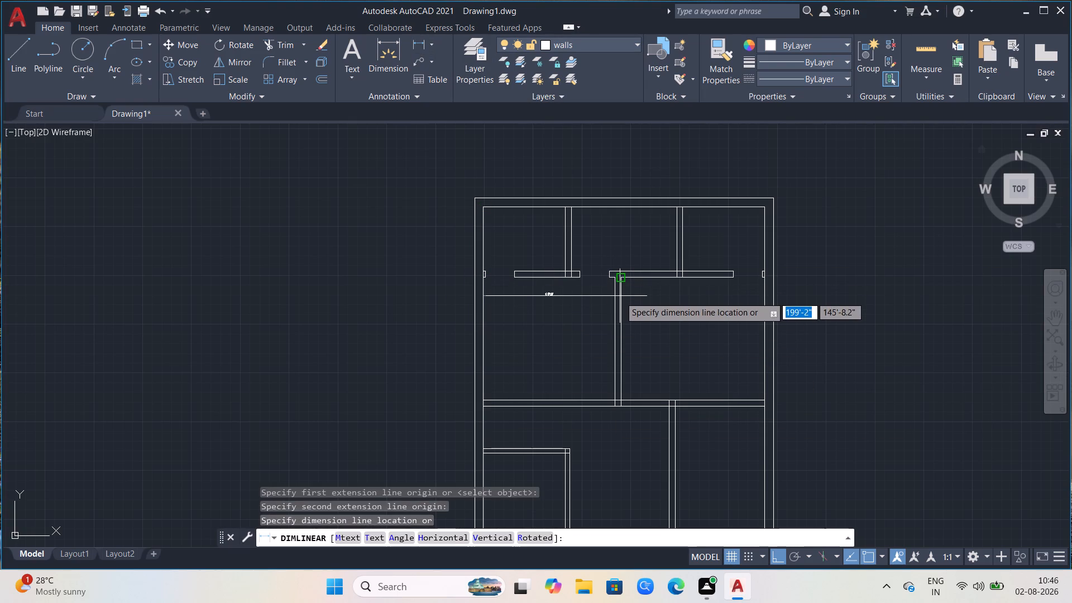
pyautogui.scroll(3, 643, 317)
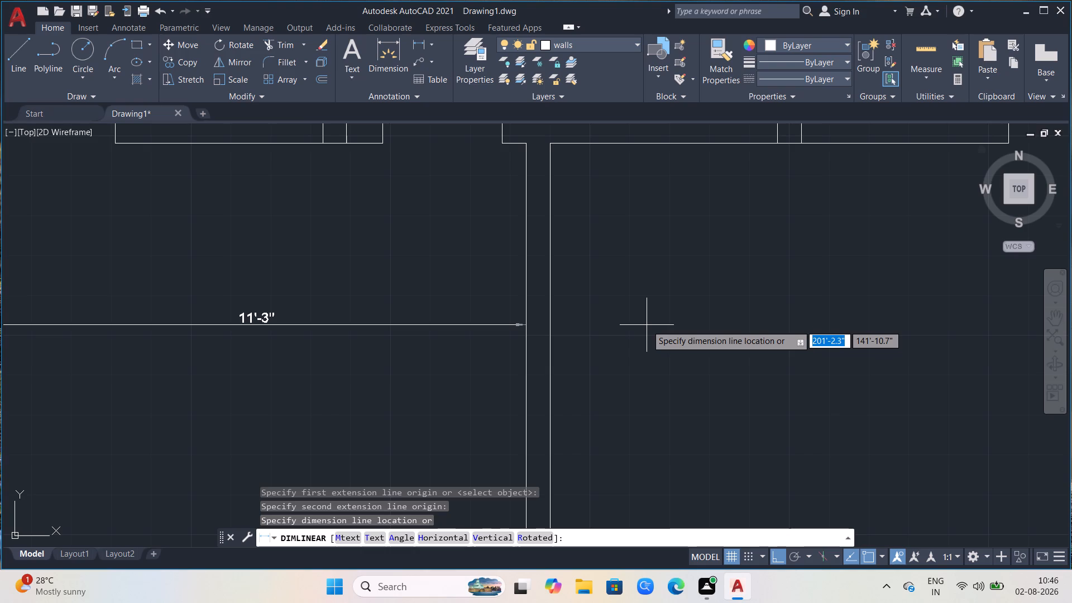
pyautogui.press('Escape')
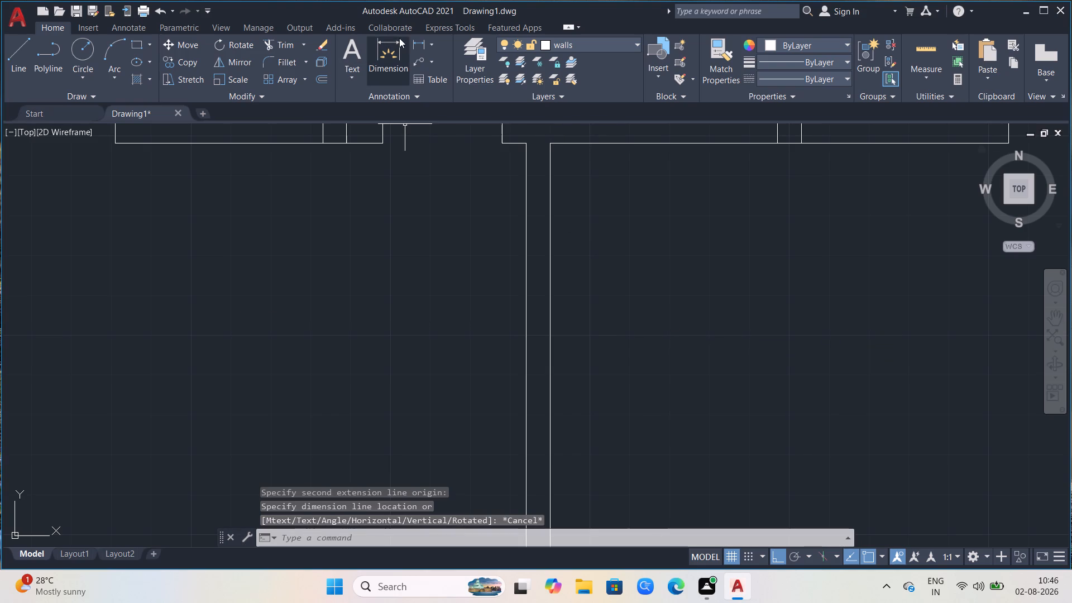
# Measure the width of the right room from the central vertical partition to the right wall's inner line.
pyautogui.press('Return')
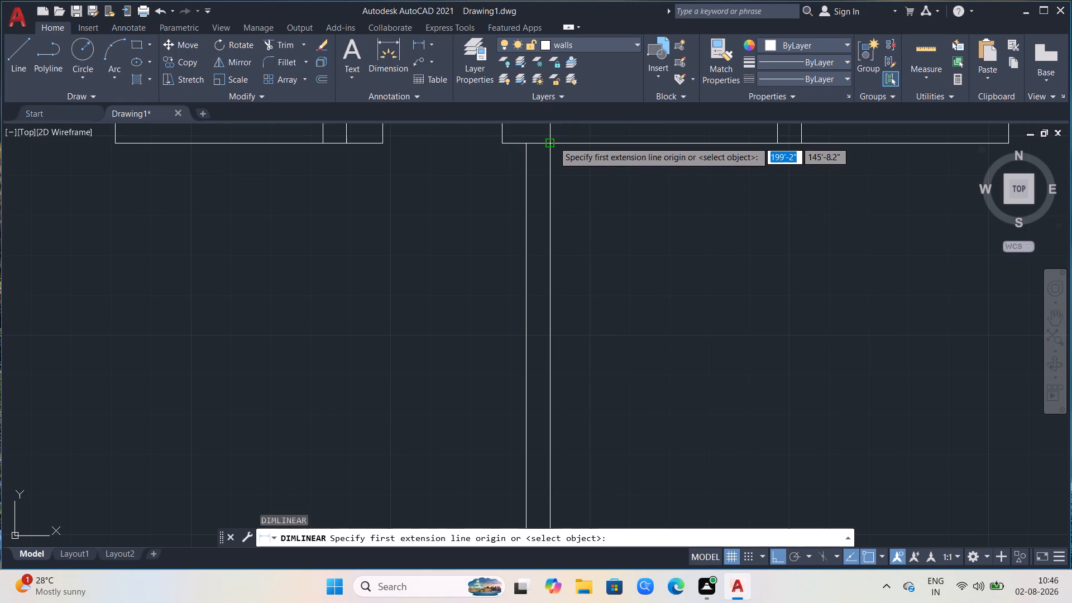
pyautogui.click(553, 142)
pyautogui.scroll(-2, 690, 370)
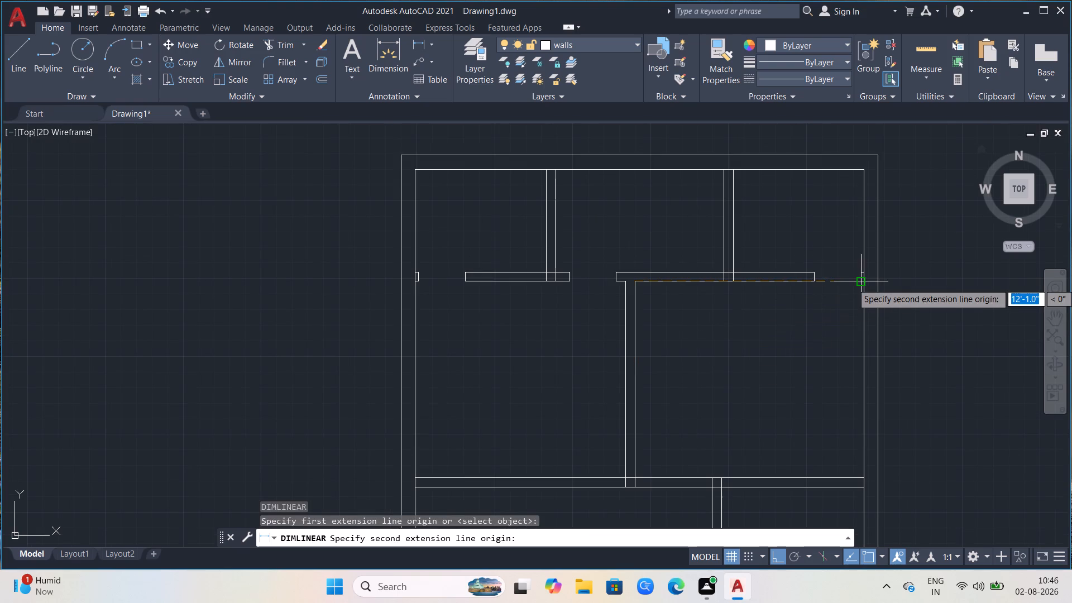
pyautogui.scroll(3, 864, 286)
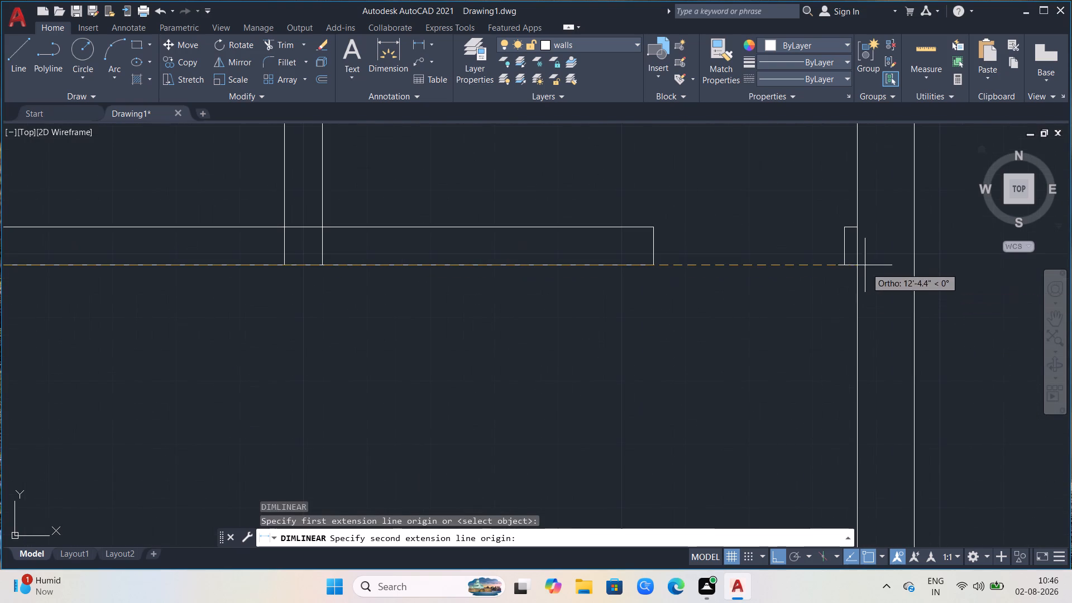
pyautogui.click(861, 265)
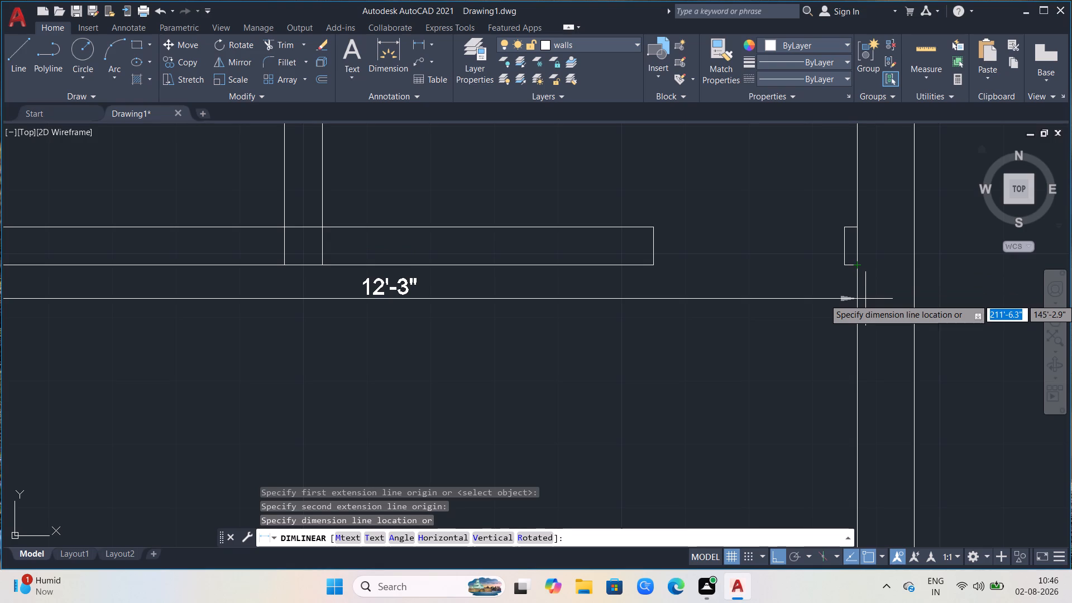
pyautogui.press('Escape')
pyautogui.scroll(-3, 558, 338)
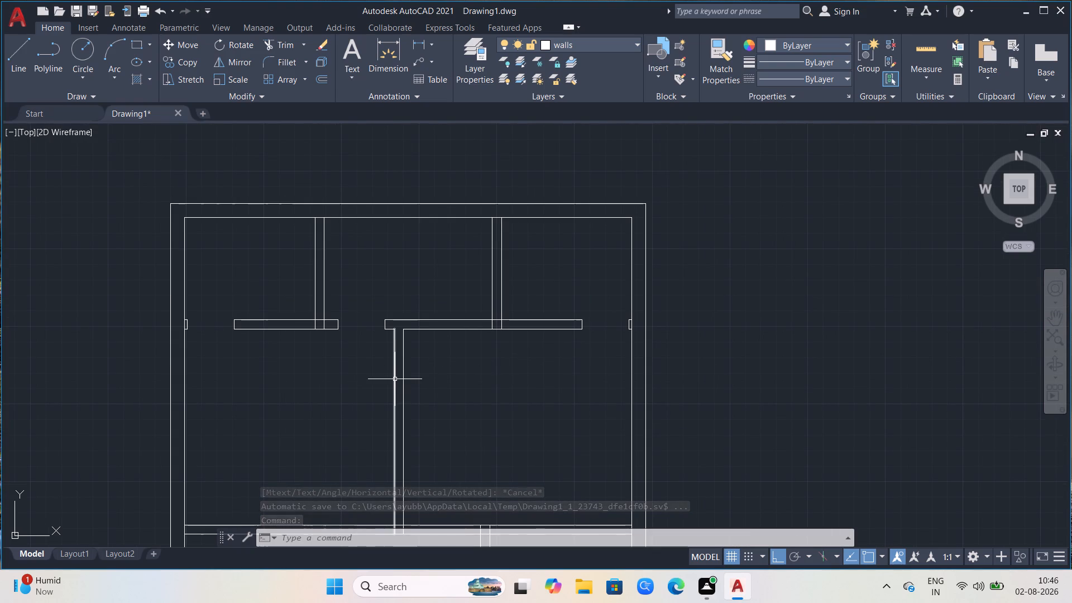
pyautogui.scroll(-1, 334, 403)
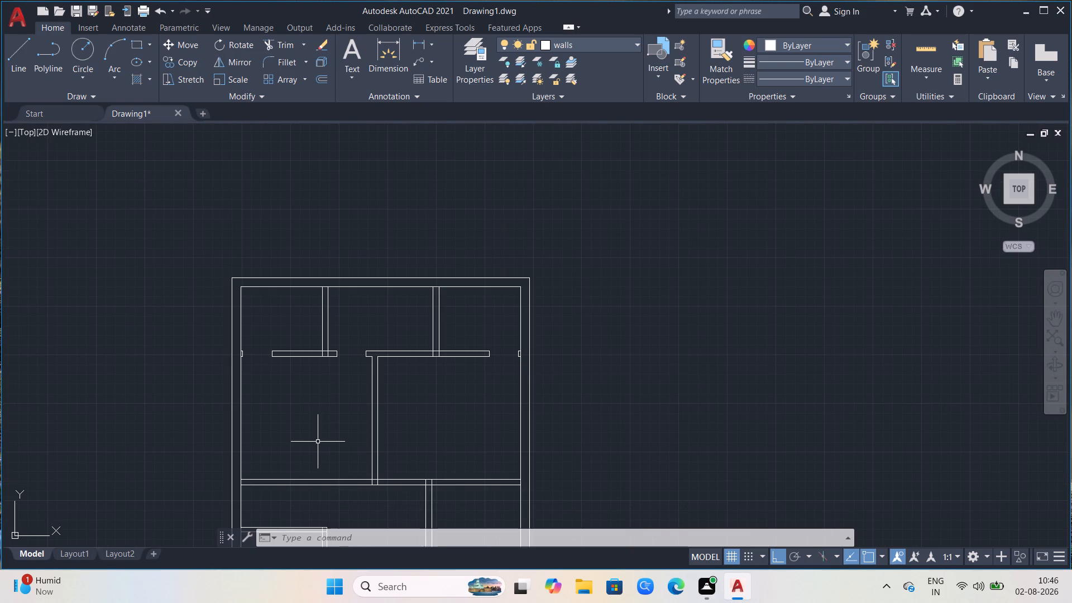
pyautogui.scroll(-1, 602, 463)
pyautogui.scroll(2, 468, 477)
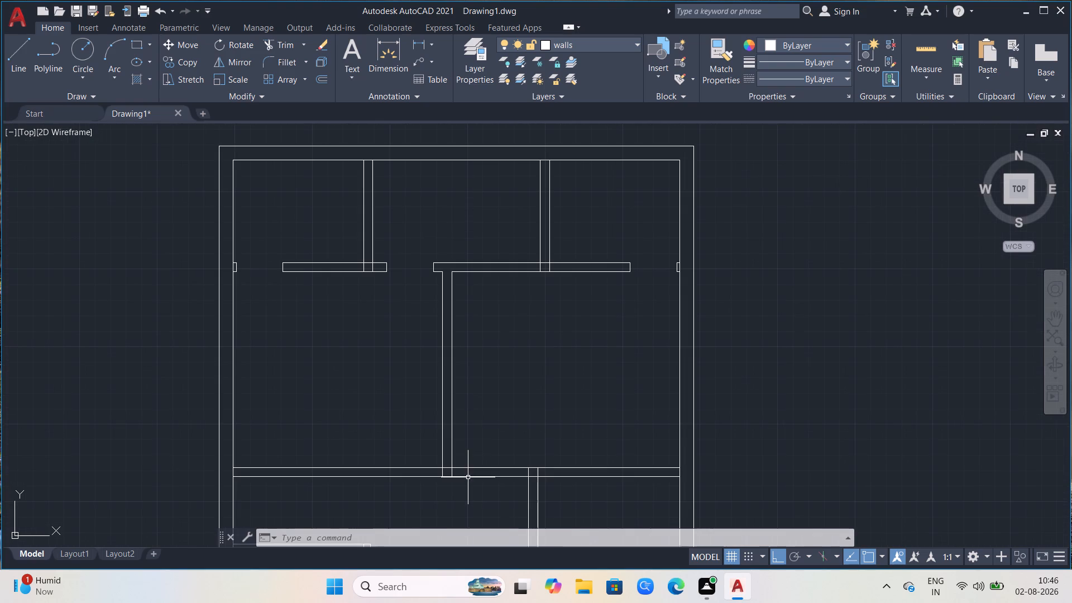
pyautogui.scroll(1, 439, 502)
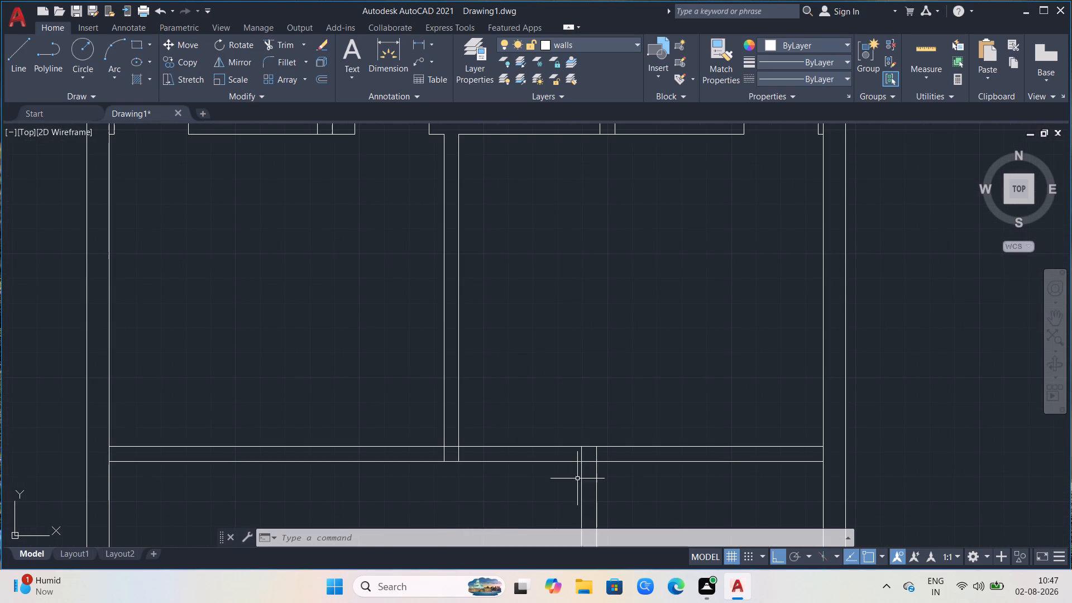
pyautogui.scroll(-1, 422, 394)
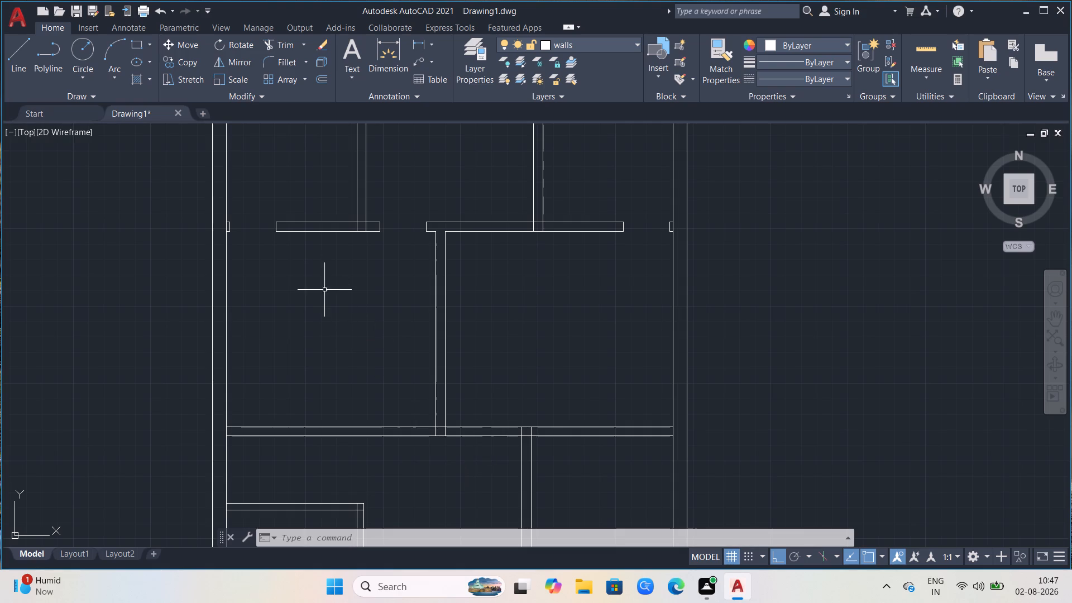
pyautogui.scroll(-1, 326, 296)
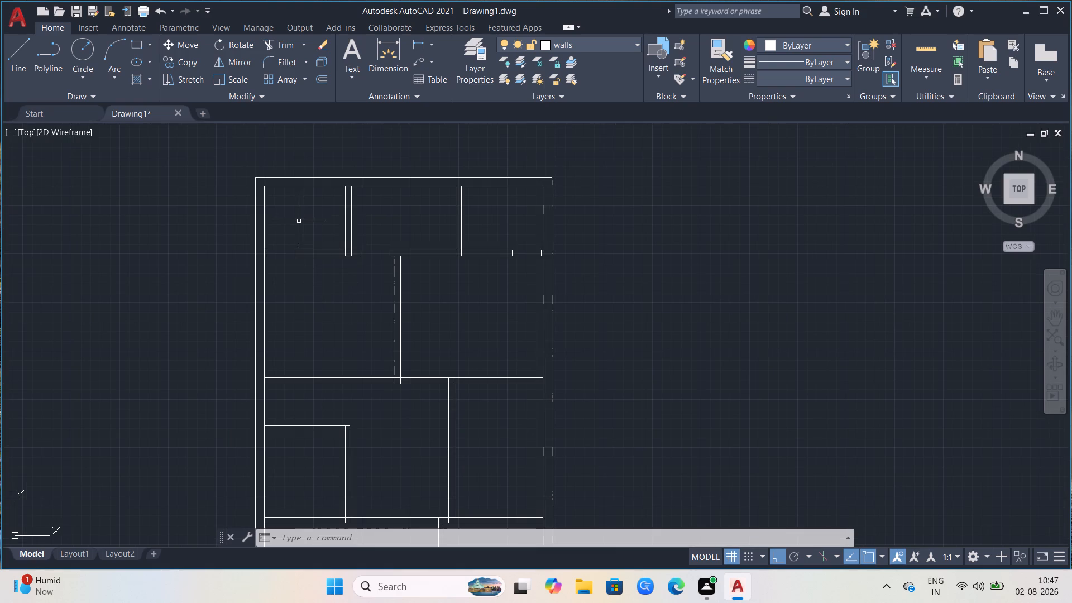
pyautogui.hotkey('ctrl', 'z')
# Extend the first horizontal partition's lower line across the left, middle and right door openings.
pyautogui.scroll(-2, 539, 275)
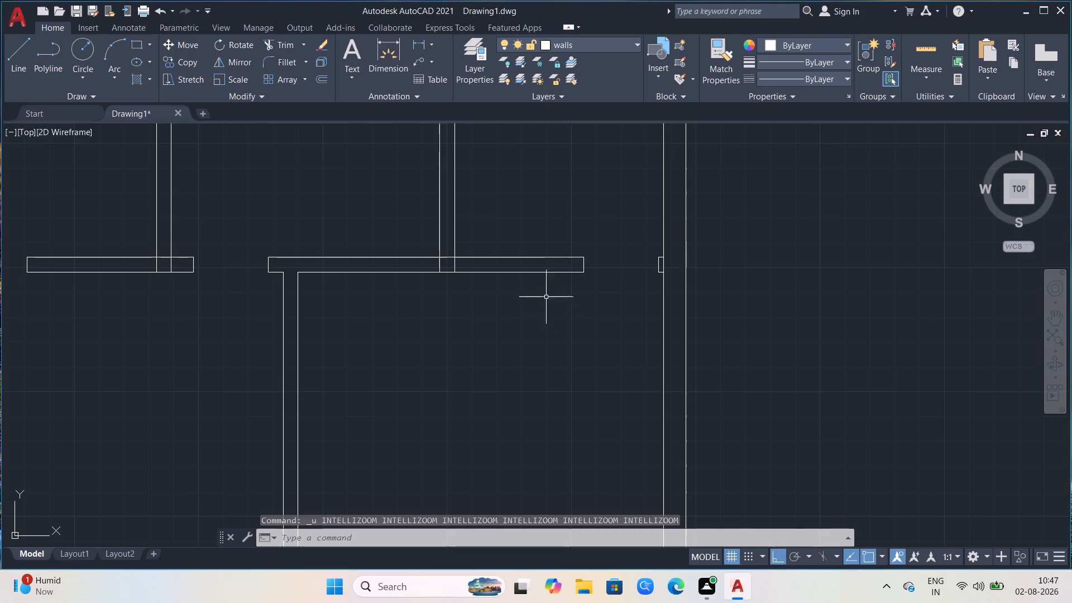
pyautogui.scroll(-2, 264, 234)
pyautogui.scroll(2, 181, 192)
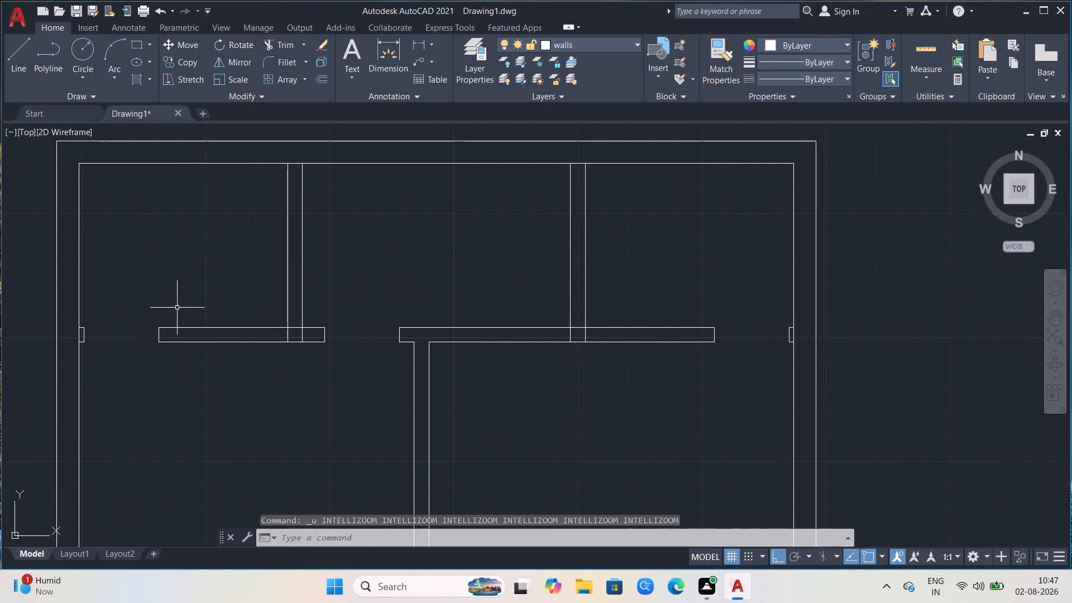
pyautogui.write('ex')
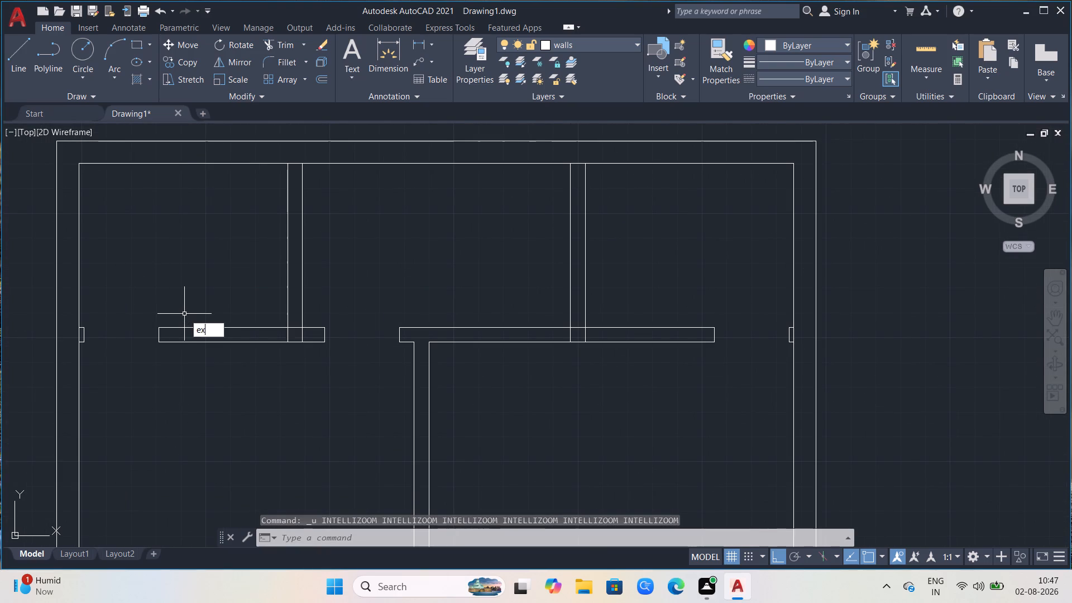
pyautogui.press('Return')
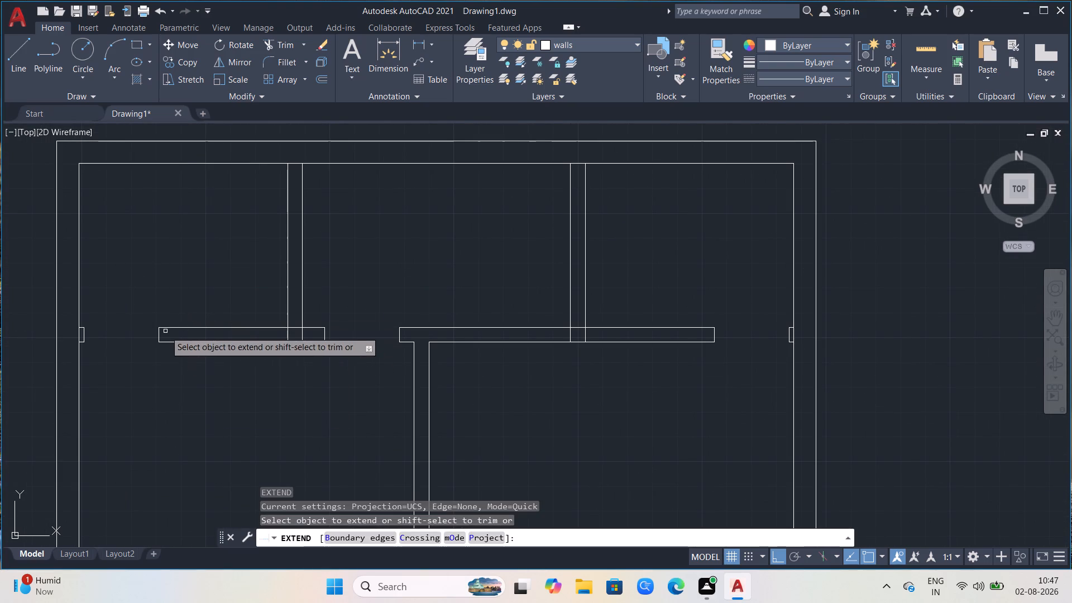
pyautogui.click(164, 341)
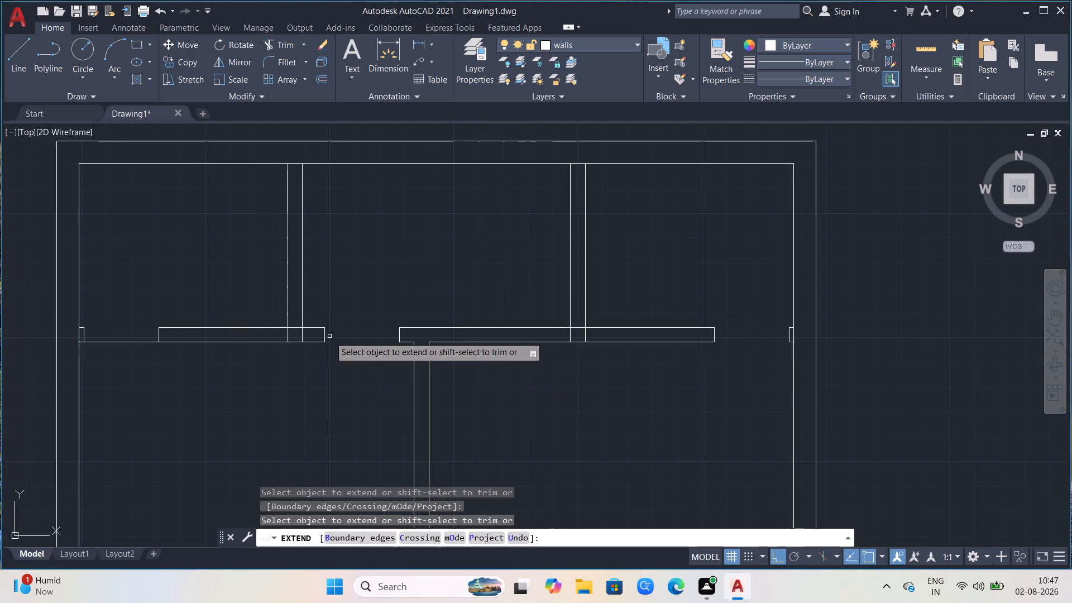
pyautogui.click(318, 343)
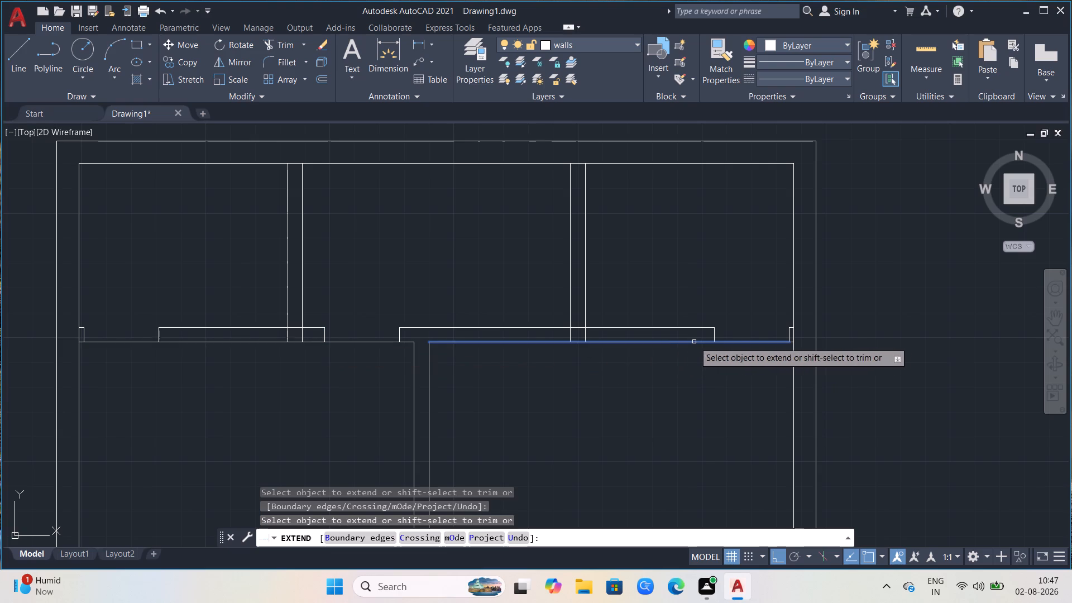
pyautogui.click(701, 342)
pyautogui.scroll(-1, 515, 205)
pyautogui.scroll(-1, 539, 372)
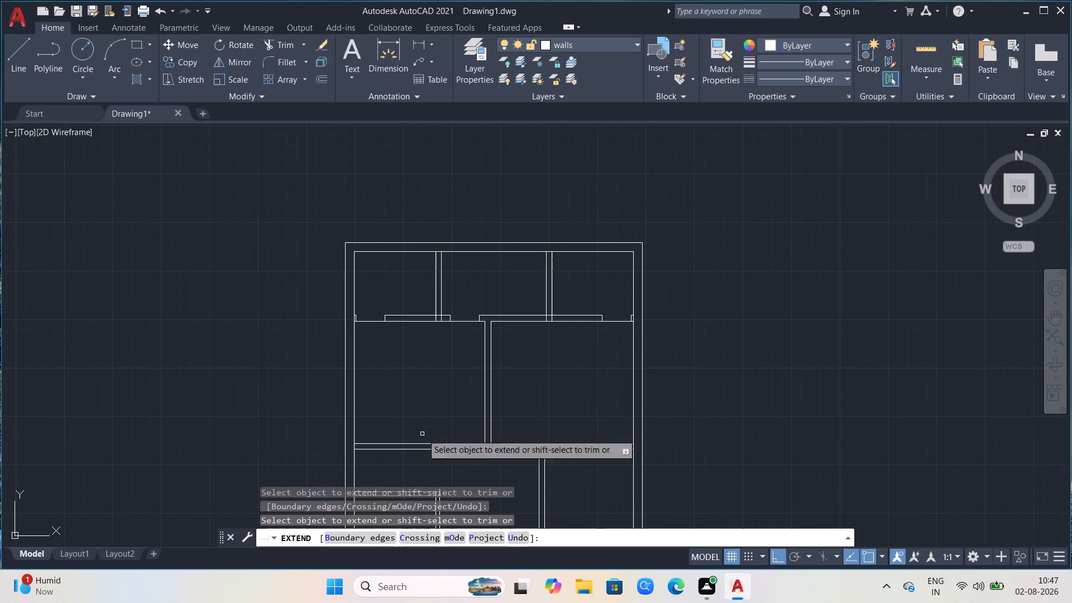
pyautogui.press('Escape')
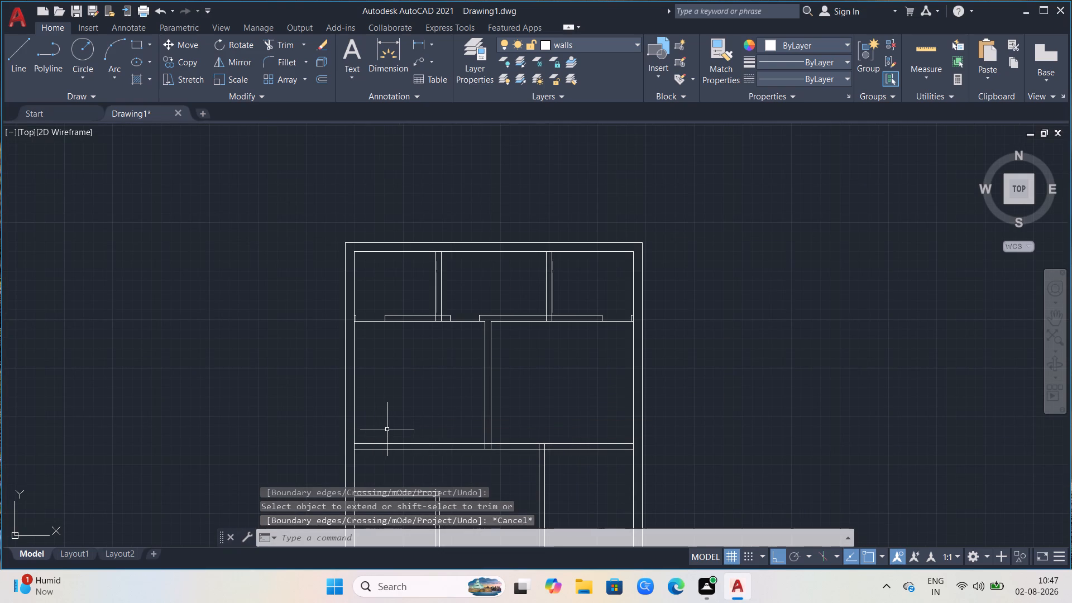
# Offset the left wall's inner line 3" into the room, and offset that new line a further 3' for a doorway.
pyautogui.press('o')
pyautogui.press('Return')
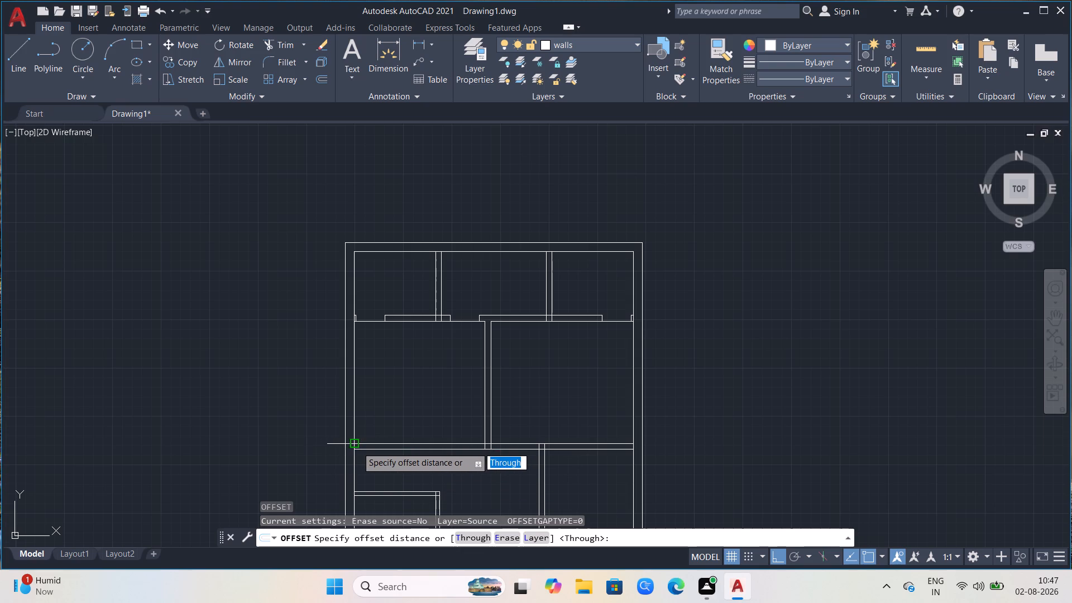
pyautogui.click(356, 446)
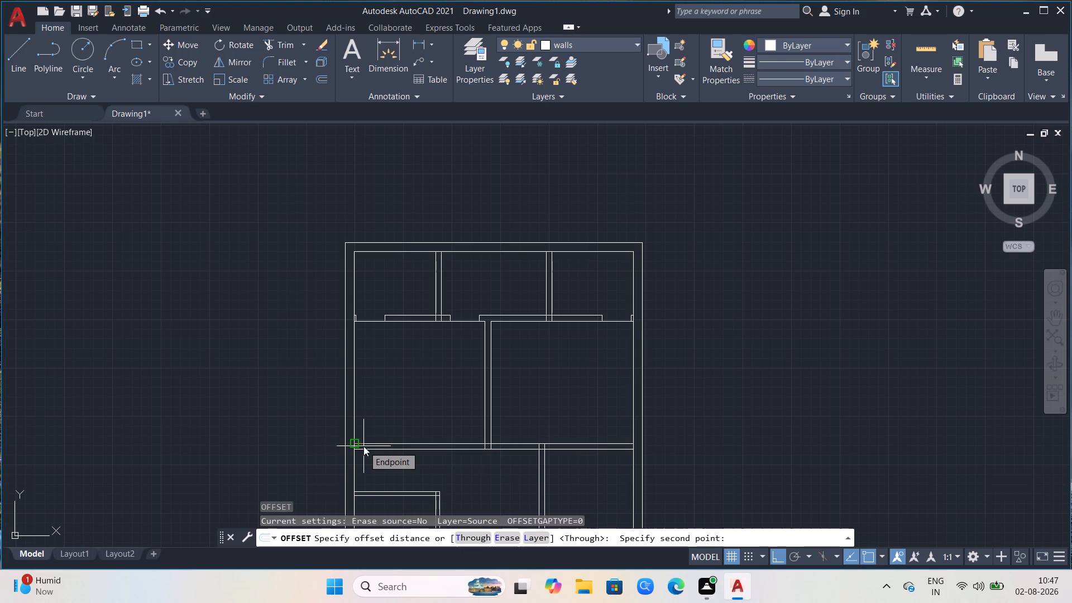
pyautogui.press('3')
pyautogui.press('Return')
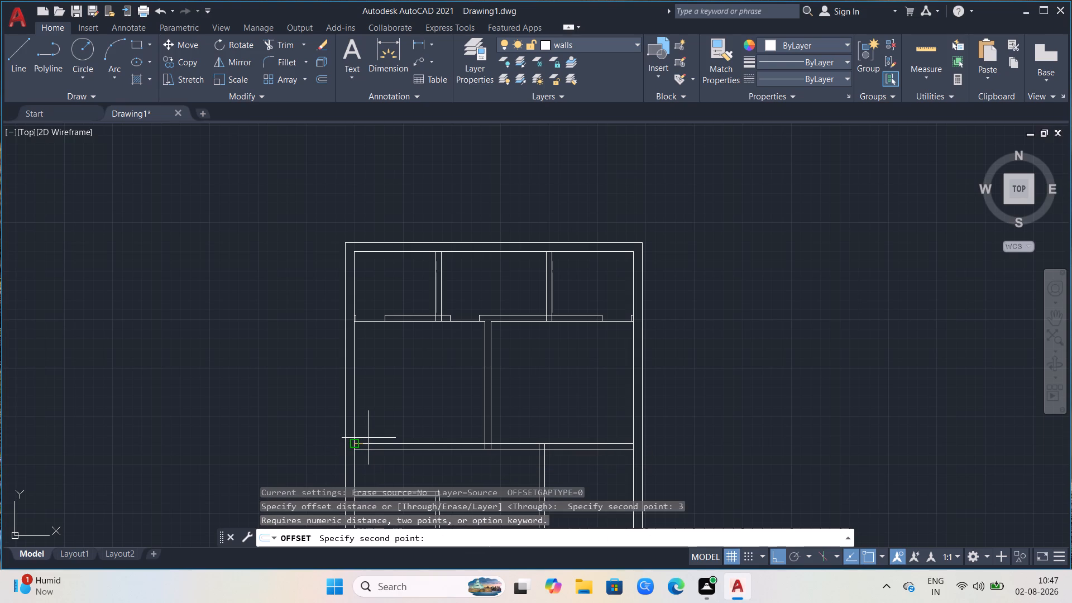
pyautogui.press('3')
pyautogui.press('Return')
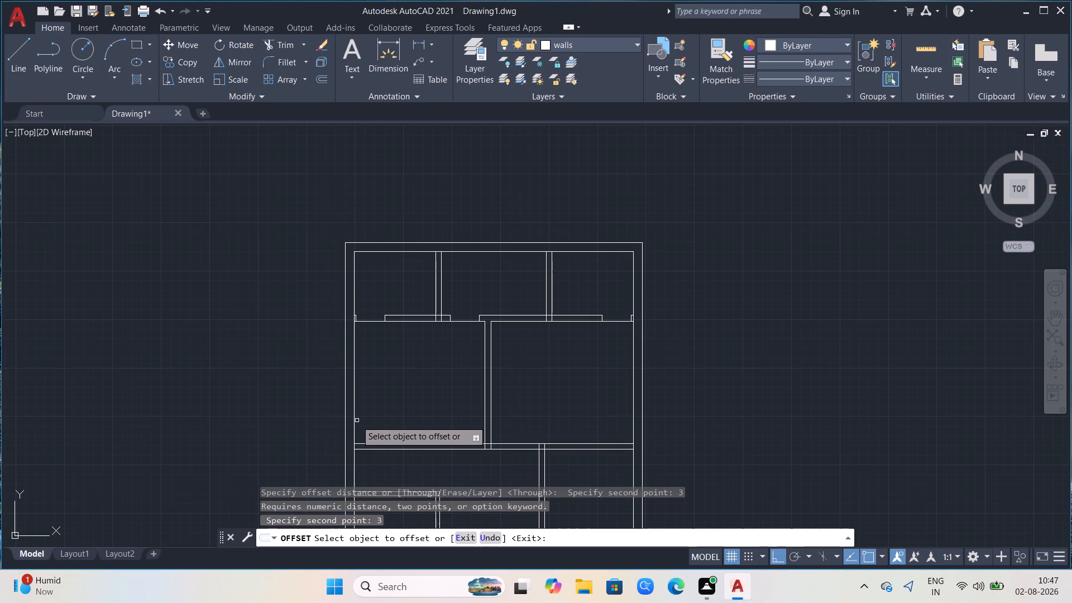
pyautogui.click(355, 423)
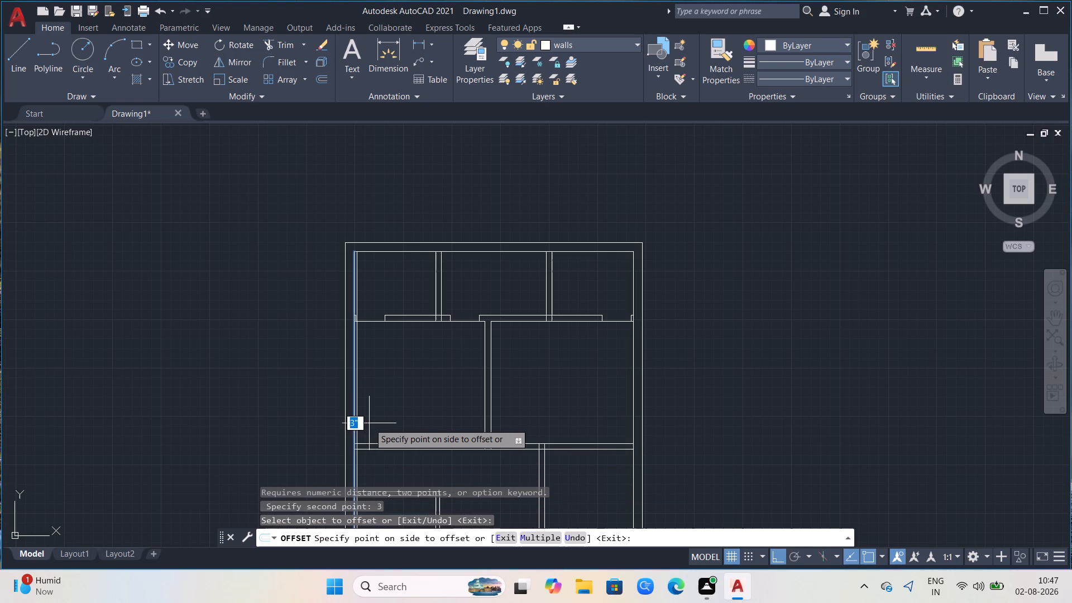
pyautogui.click(369, 423)
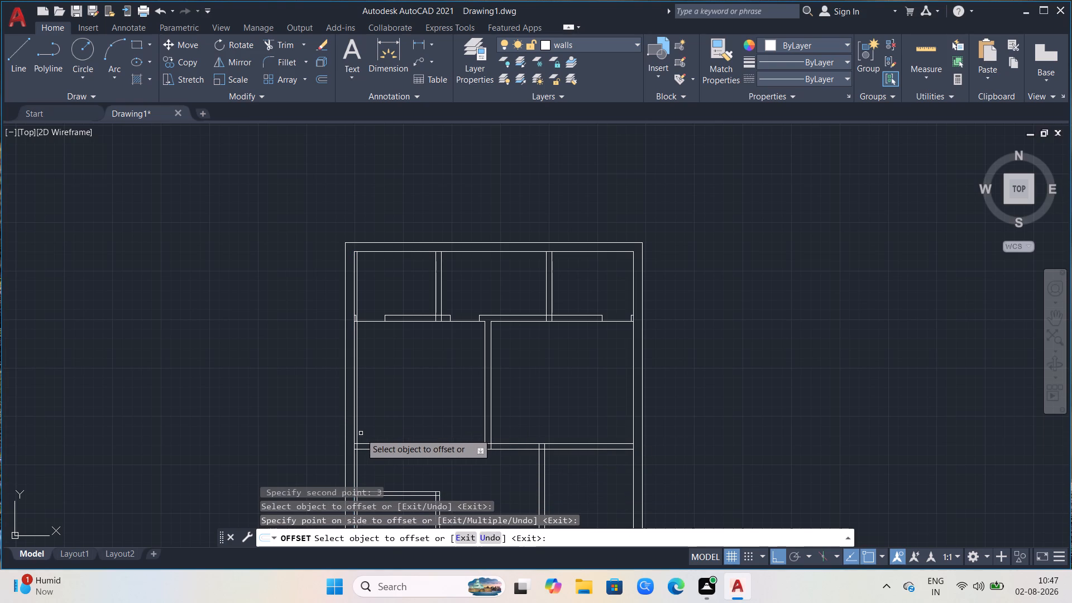
pyautogui.click(358, 435)
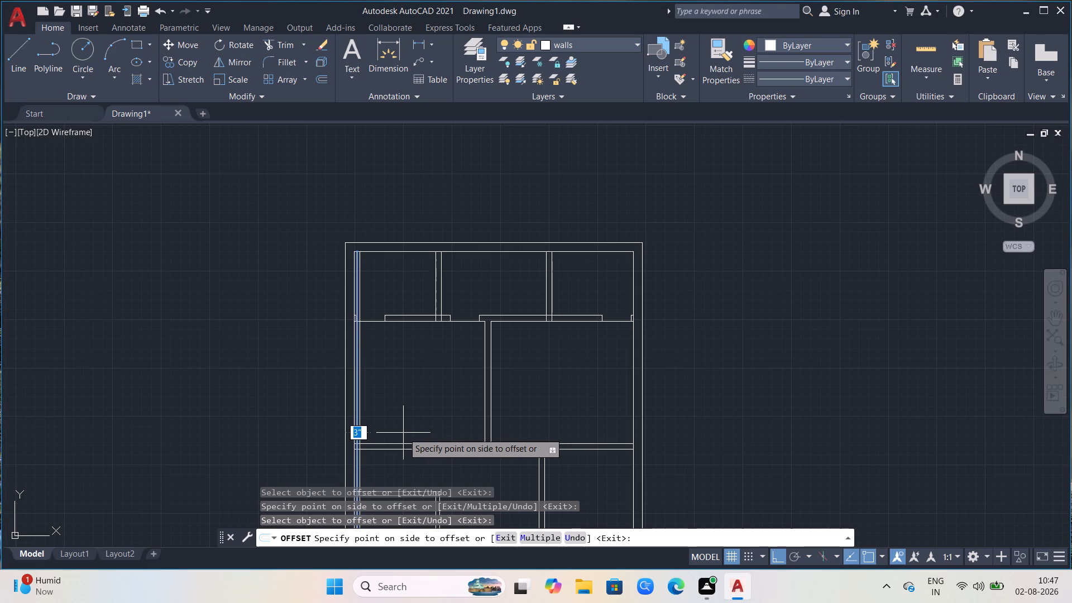
pyautogui.press('3')
pyautogui.press("'")
pyautogui.press('Return')
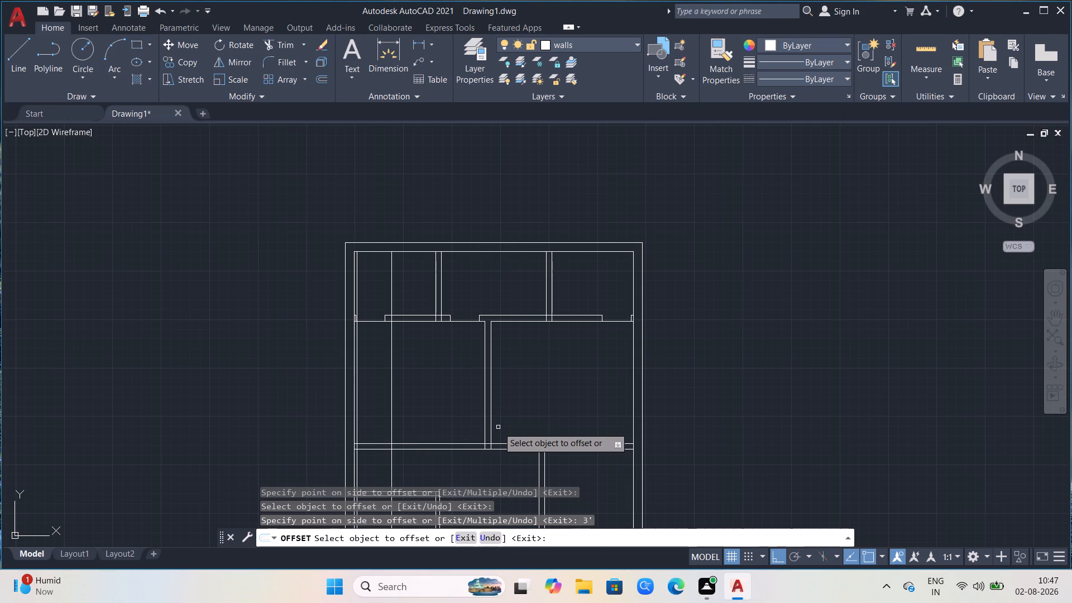
# Offset the central vertical partition's right line 3" into the right room as a door jamb line.
pyautogui.click(492, 433)
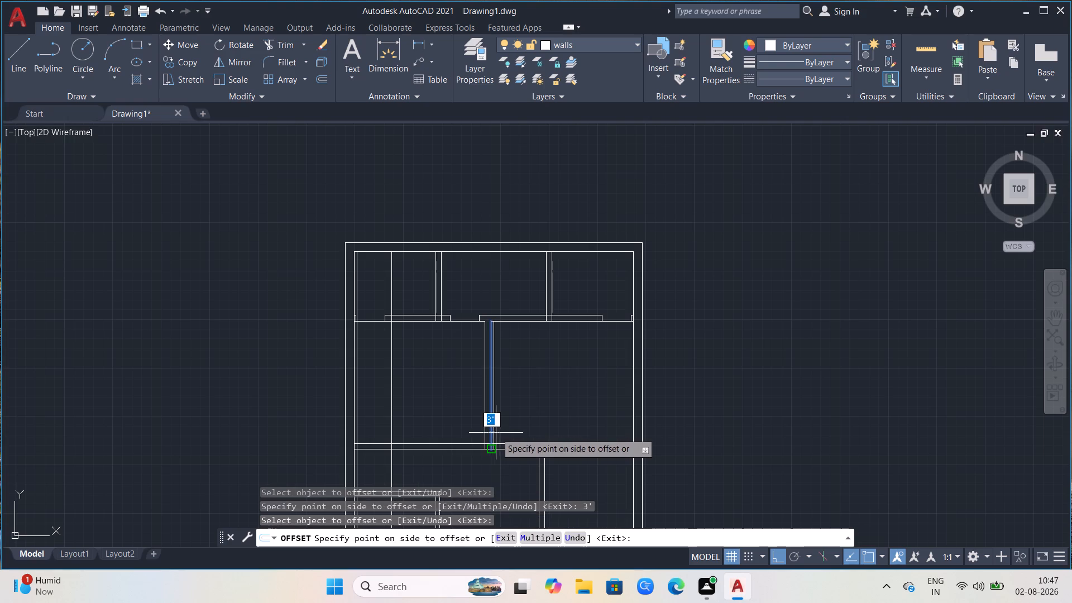
pyautogui.click(499, 432)
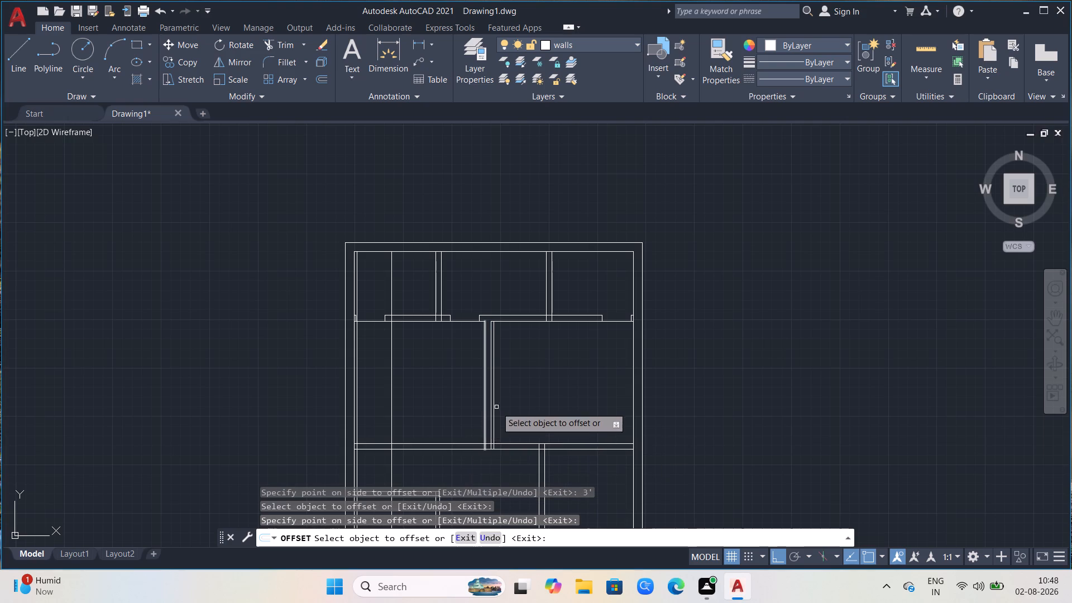
pyautogui.scroll(-1, 504, 404)
pyautogui.scroll(-1, 418, 458)
pyautogui.scroll(2, 434, 440)
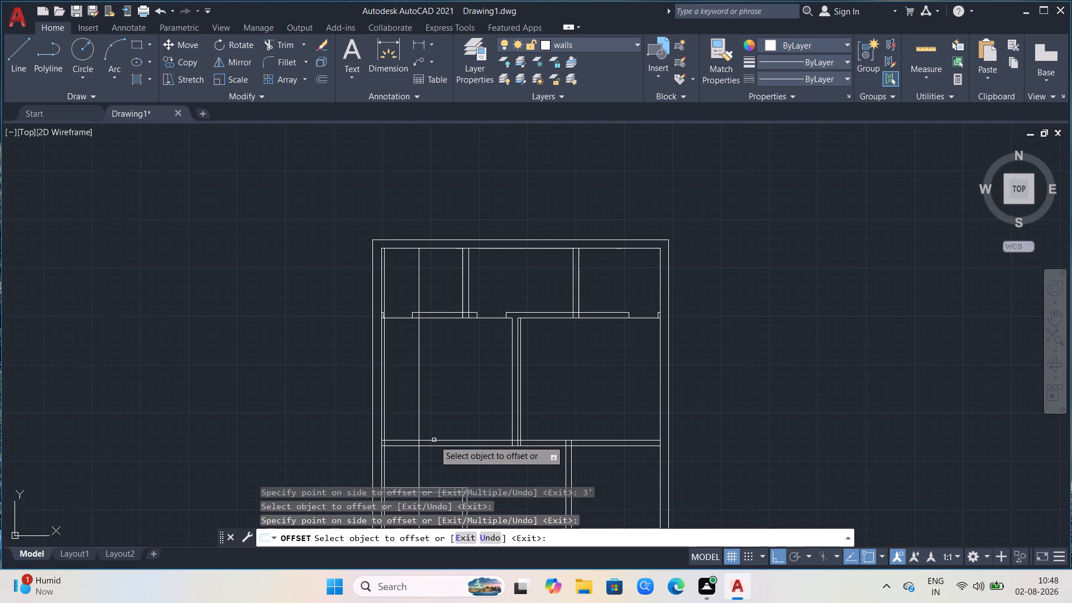
pyautogui.press('Escape')
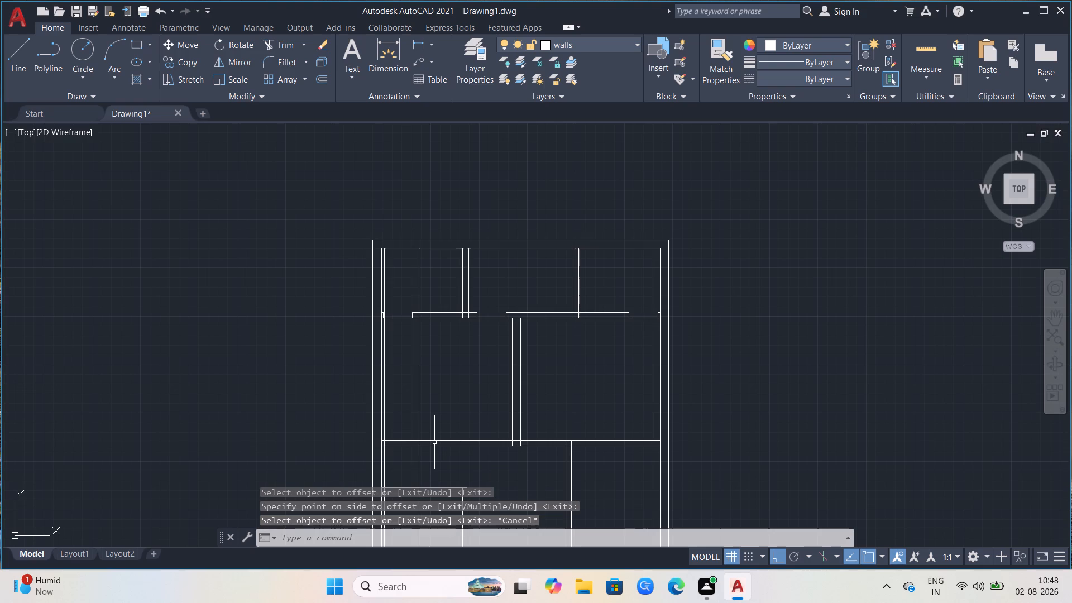
# Trim the second horizontal partition's upper line between the left doorway's jamb lines, and trim both jamb lines below the partition.
pyautogui.write('tr')
pyautogui.press('Return')
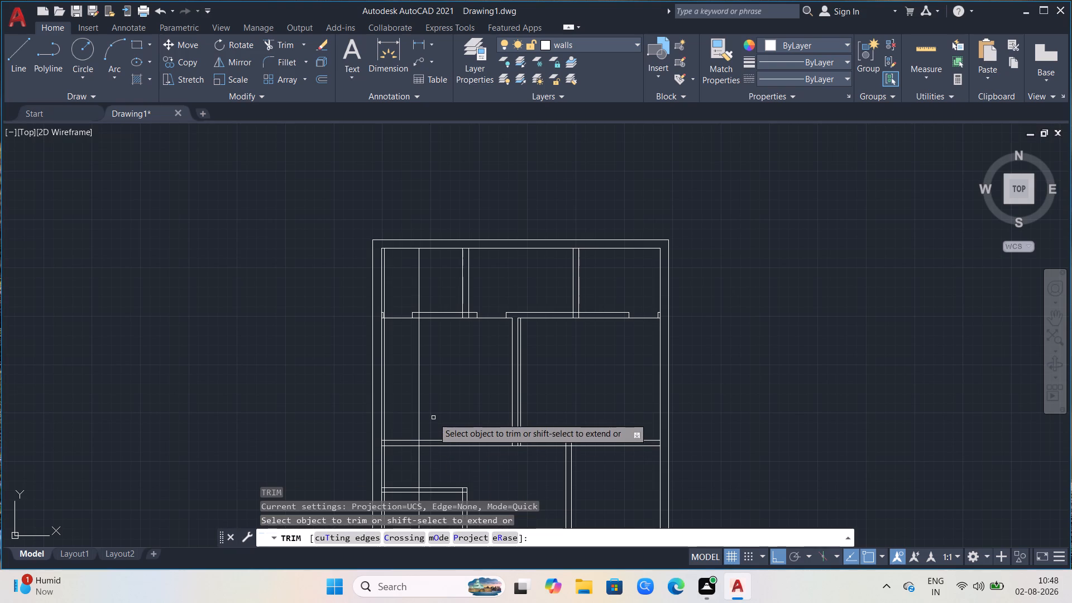
pyautogui.click(407, 435)
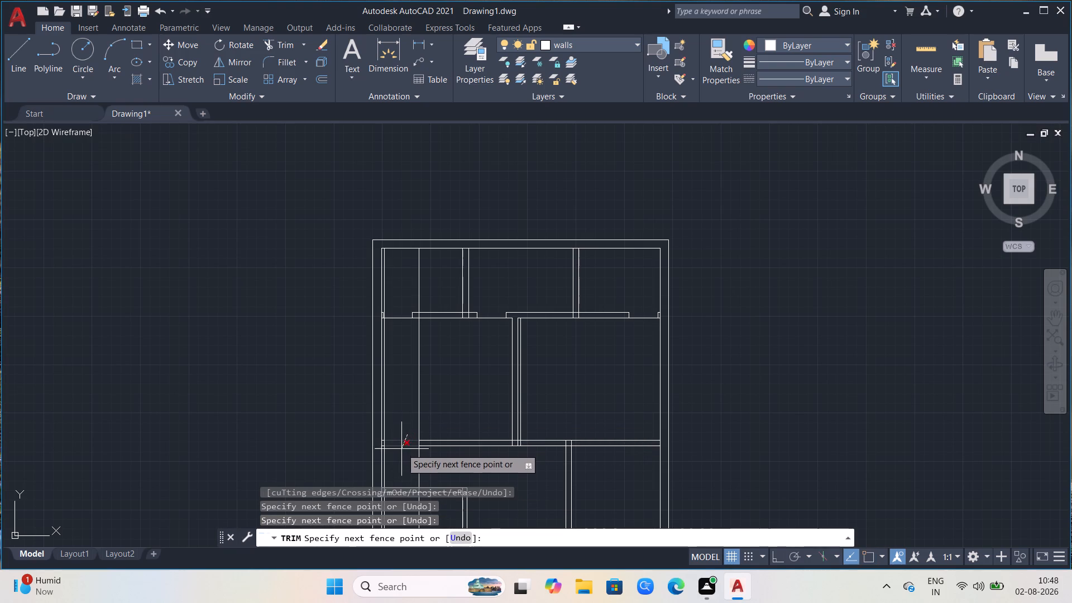
pyautogui.click(402, 442)
pyautogui.scroll(1, 393, 425)
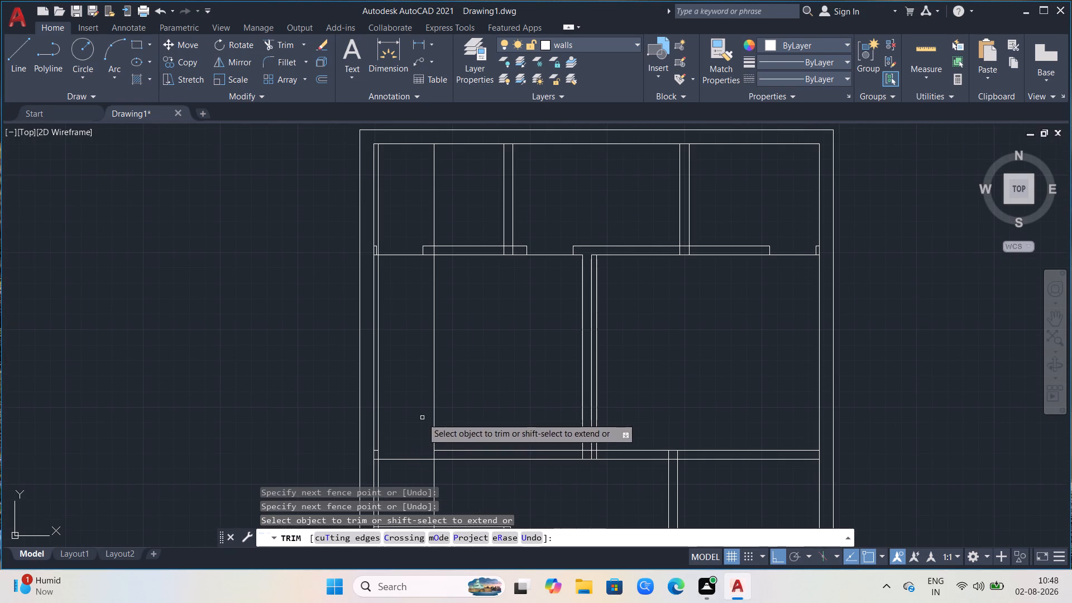
pyautogui.click(438, 470)
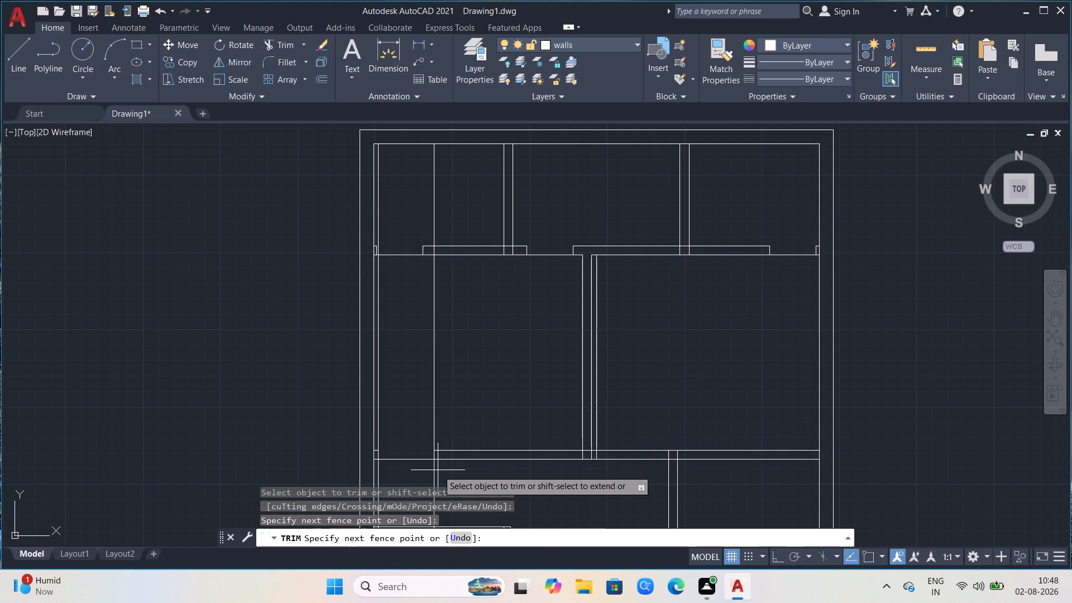
pyautogui.click(376, 477)
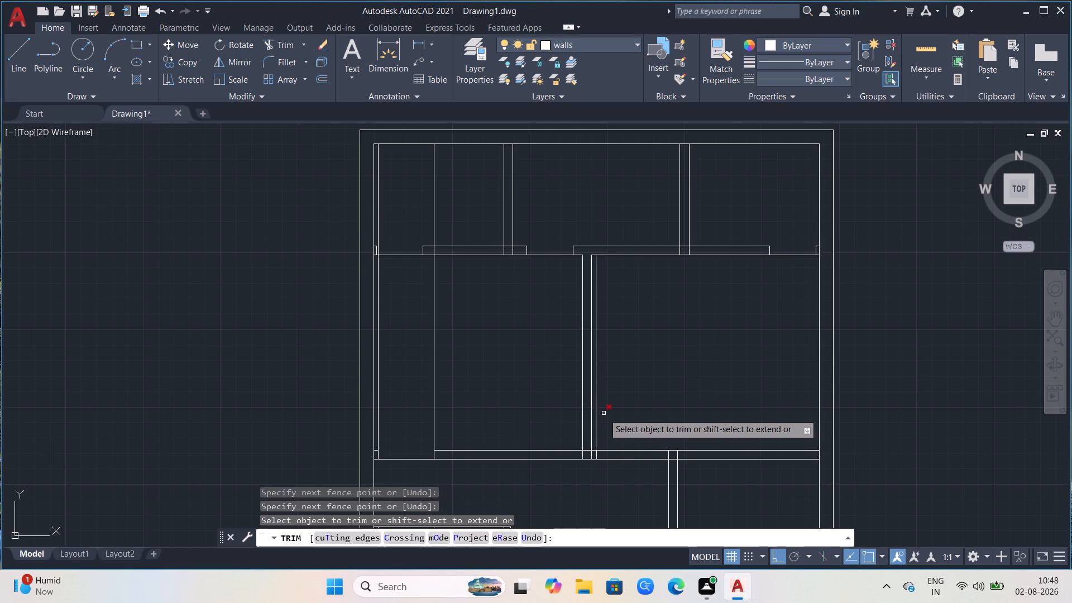
# Trim the right room's 3" jamb line above the second horizontal partition, and the partition's upper line from that jamb to the lower vertical partition.
pyautogui.click(596, 437)
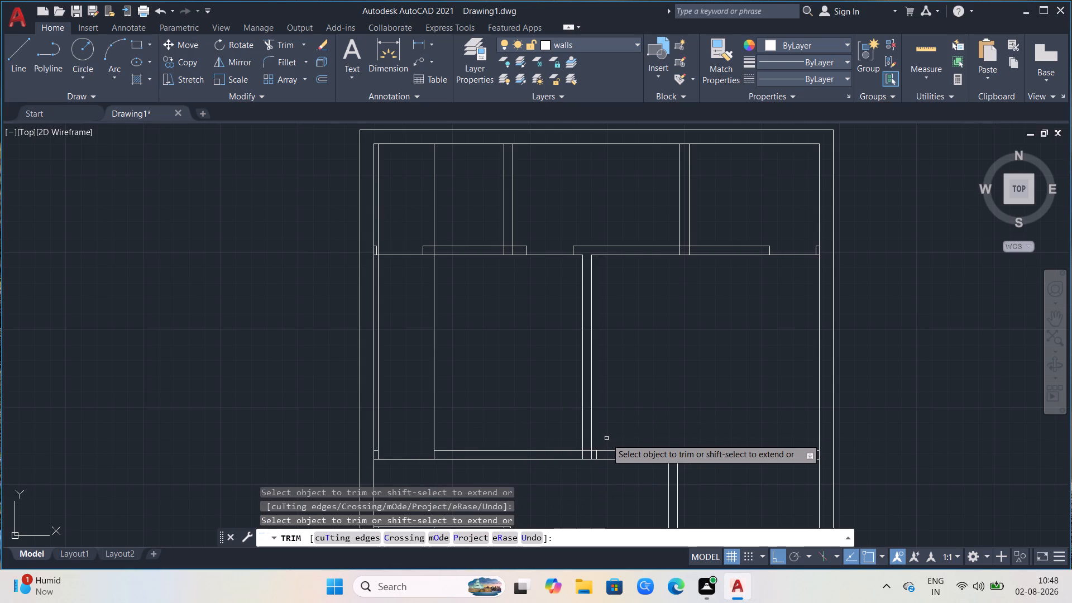
pyautogui.click(611, 450)
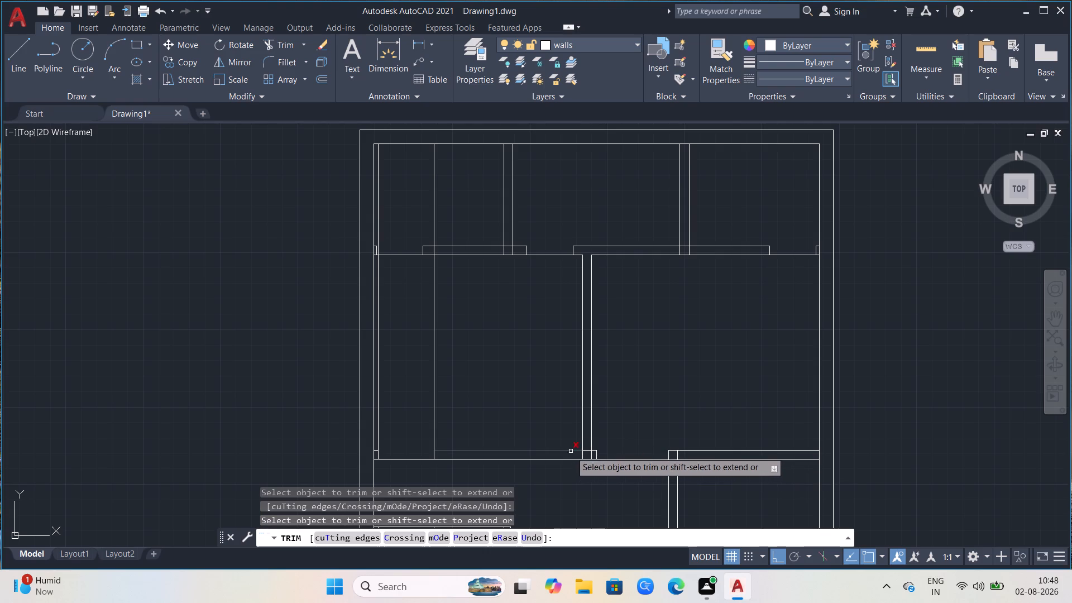
# Trim the lines crossing the second horizontal partition's junctions with the central partition above and the vertical partition below.
pyautogui.click(594, 454)
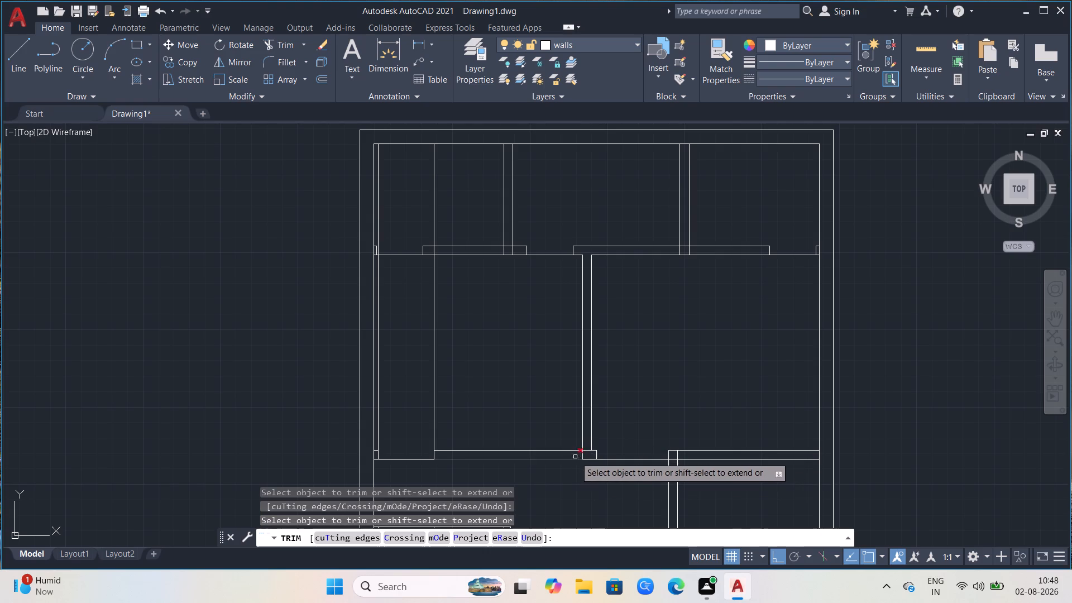
pyautogui.click(582, 454)
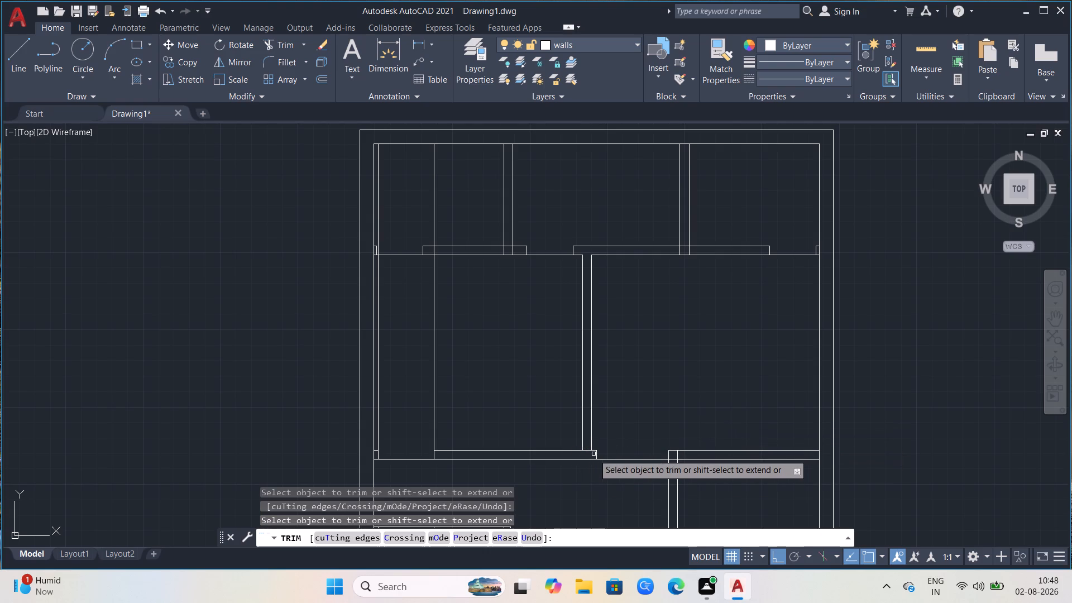
pyautogui.click(589, 451)
pyautogui.scroll(-1, 729, 434)
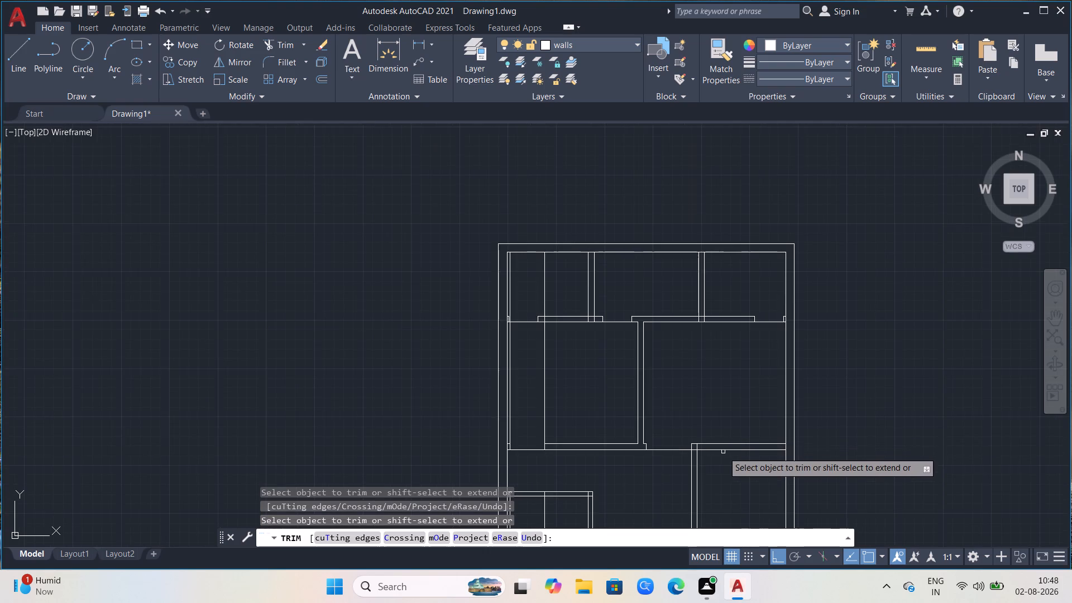
pyautogui.scroll(1, 715, 459)
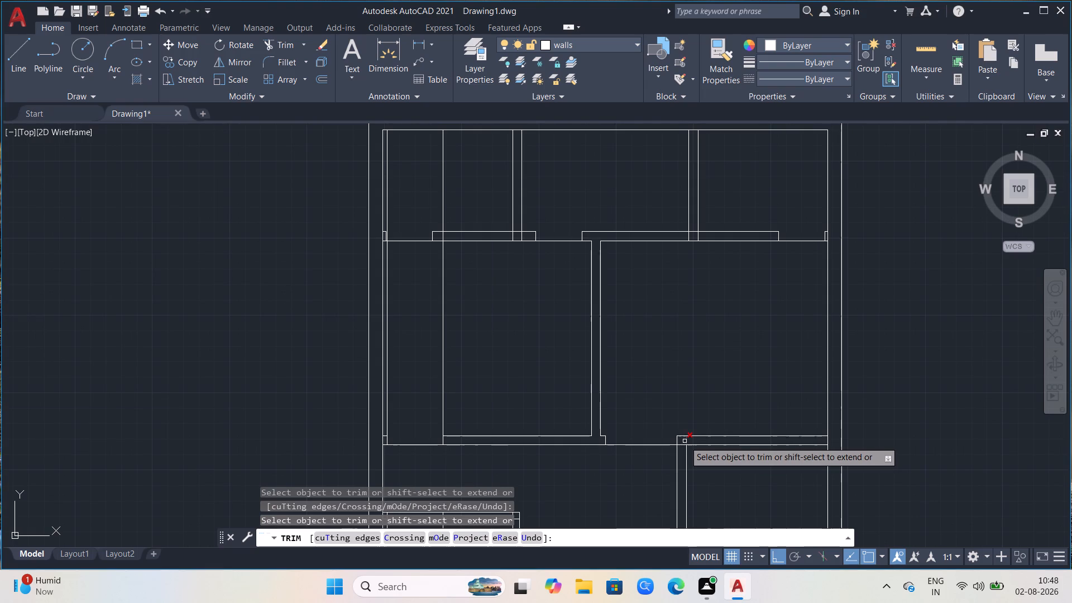
pyautogui.click(685, 441)
pyautogui.click(682, 446)
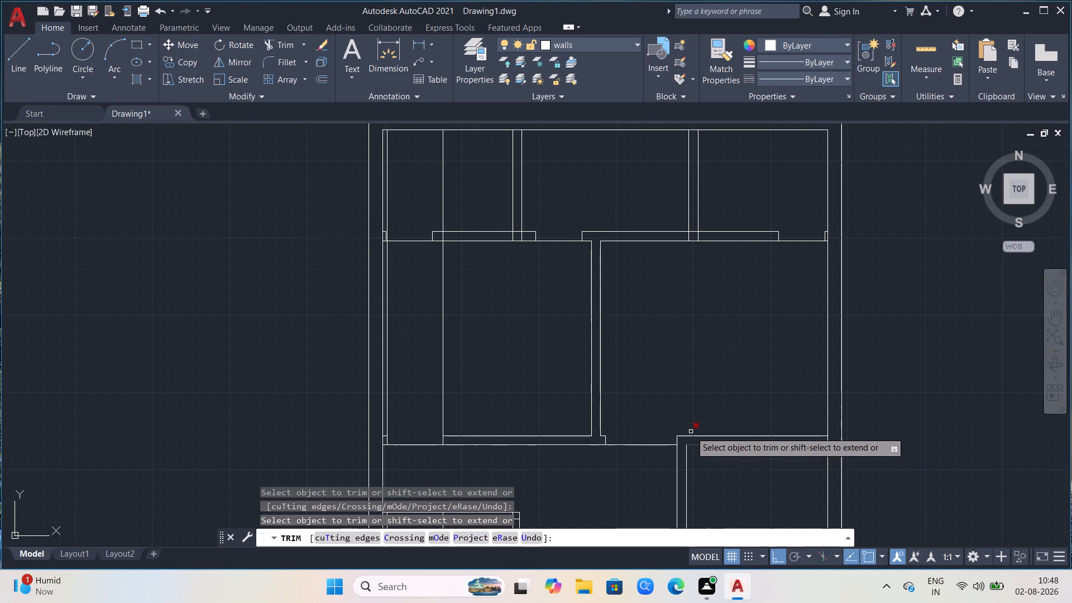
# Trim the lines crossing the junction of the upper right vertical partition with the first horizontal partition.
pyautogui.click(700, 238)
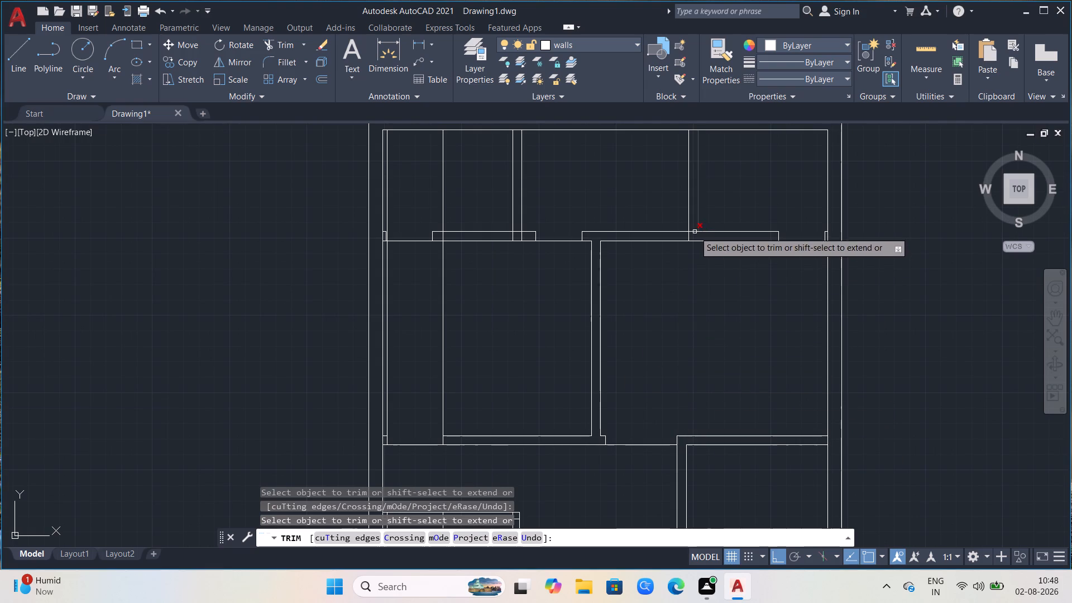
pyautogui.click(693, 233)
pyautogui.click(688, 237)
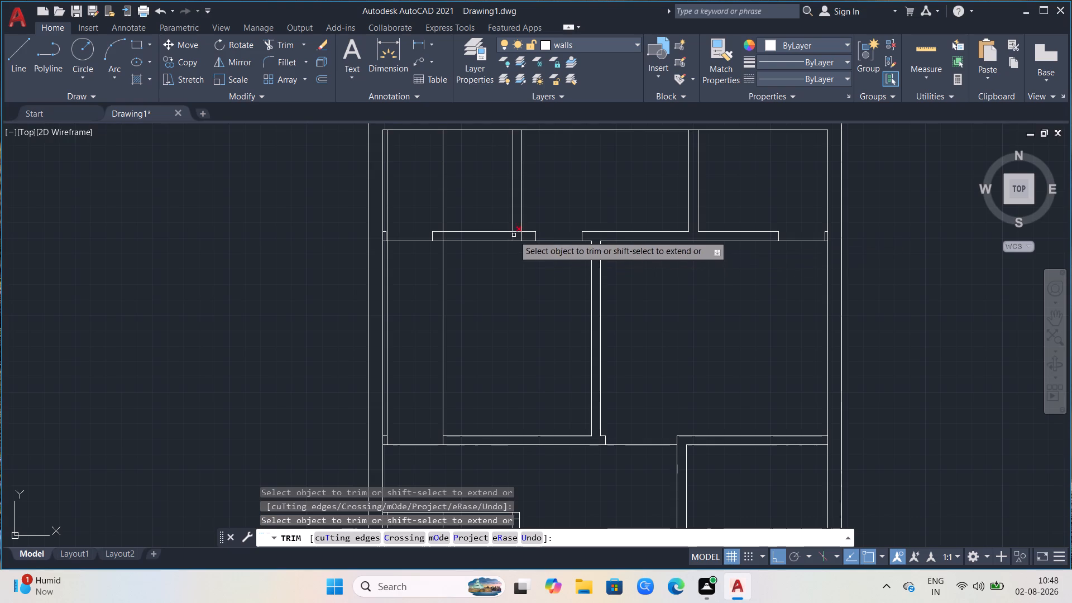
# Trim the lines crossing the junction of the upper left vertical partition with the first horizontal partition.
pyautogui.click(514, 235)
pyautogui.click(515, 232)
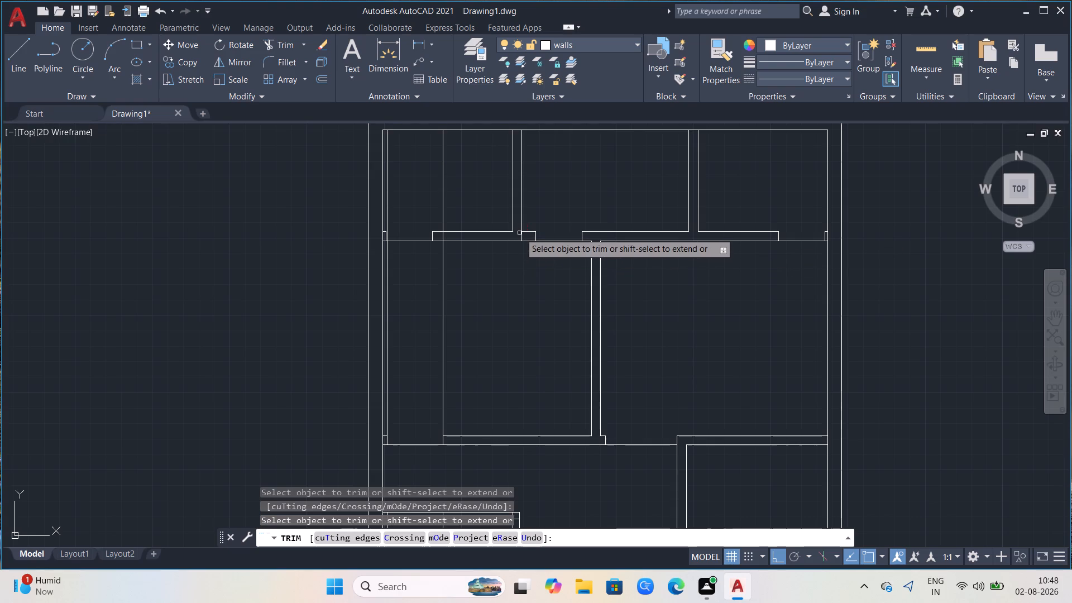
pyautogui.click(521, 234)
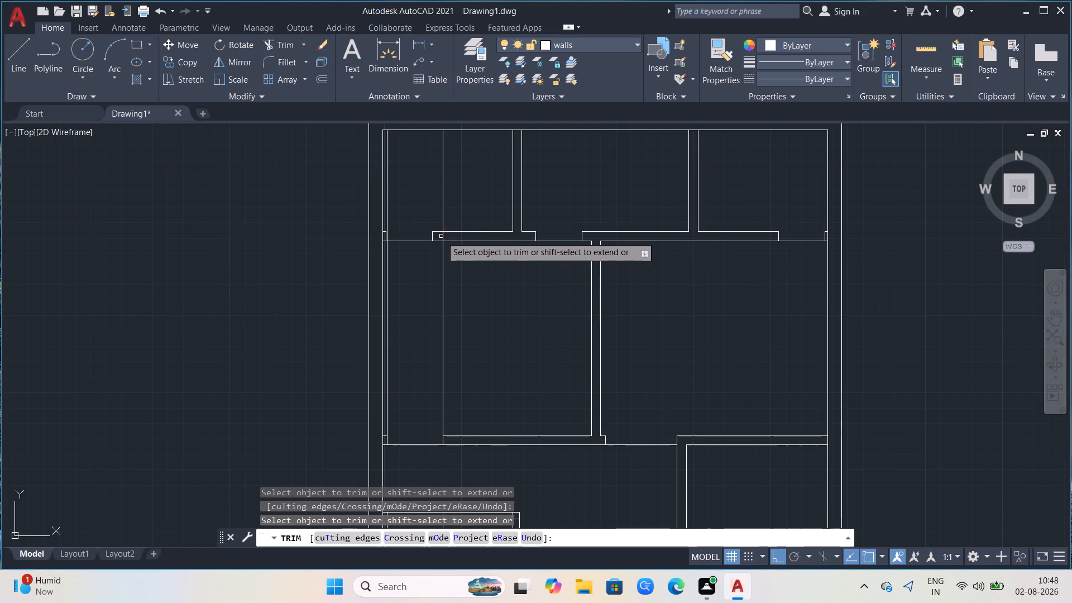
# Trim the left doorways' far jamb line through, above and below the first horizontal partition, and erase its leftover below the second partition.
pyautogui.click(441, 236)
pyautogui.click(442, 228)
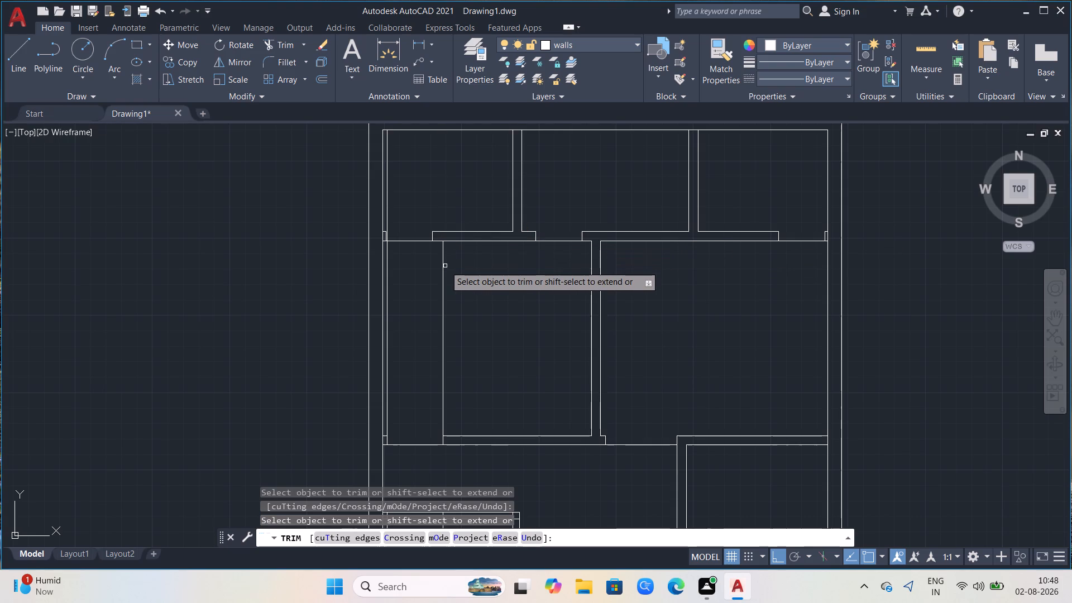
pyautogui.click(442, 269)
pyautogui.scroll(-1, 690, 266)
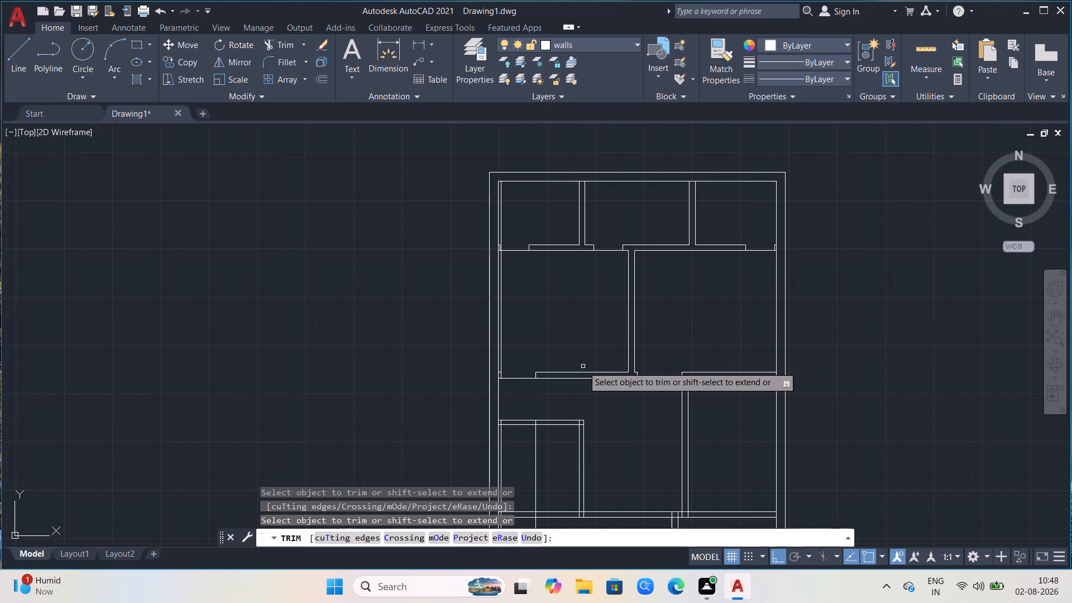
pyautogui.scroll(-1, 582, 366)
pyautogui.scroll(1, 556, 429)
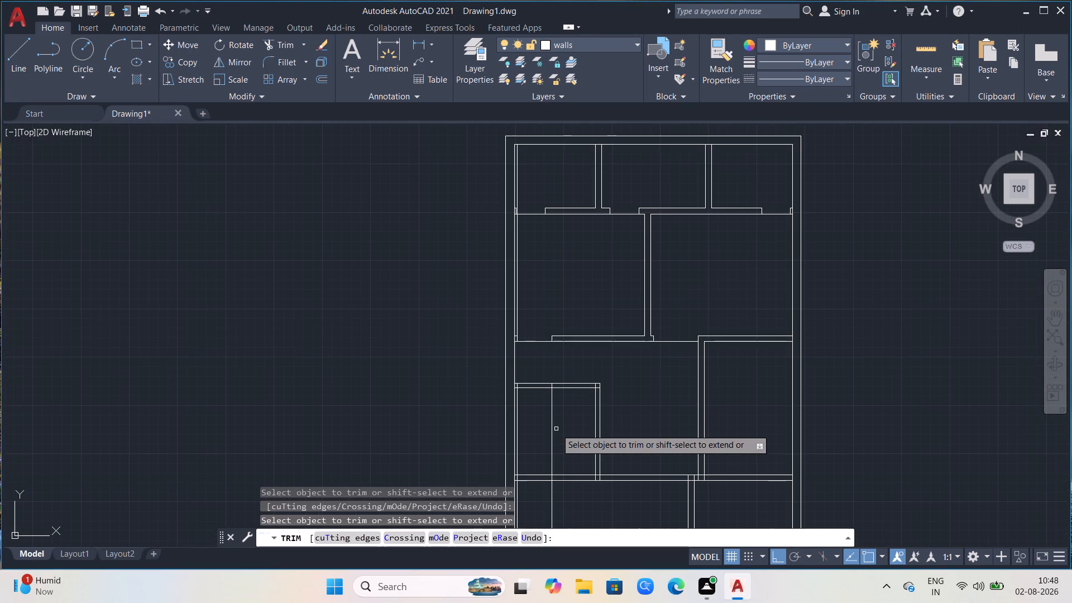
pyautogui.scroll(2, 551, 384)
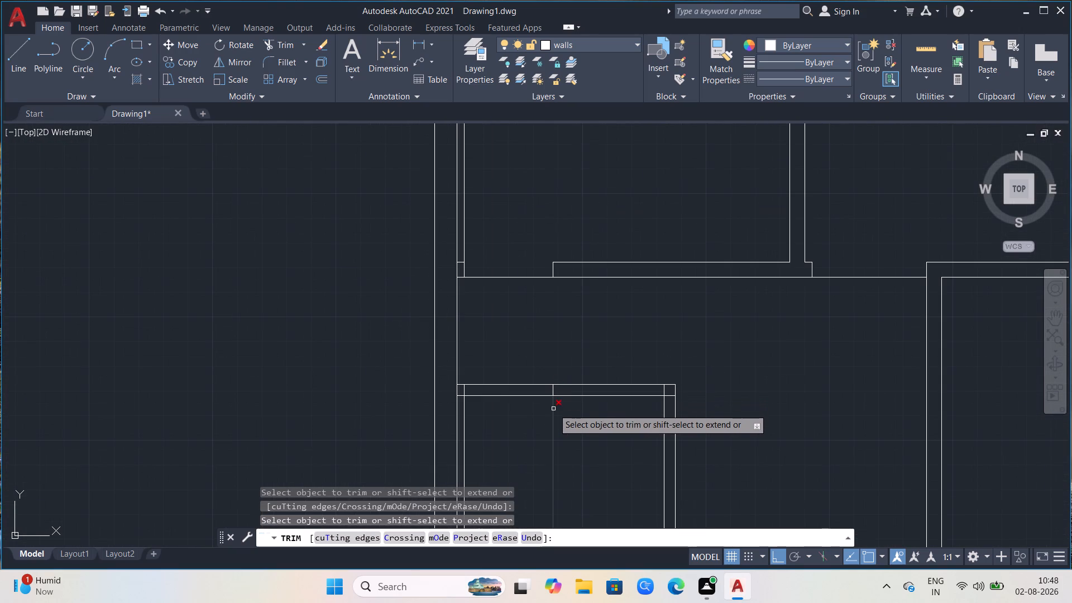
pyautogui.scroll(-1, 553, 409)
pyautogui.press('Escape')
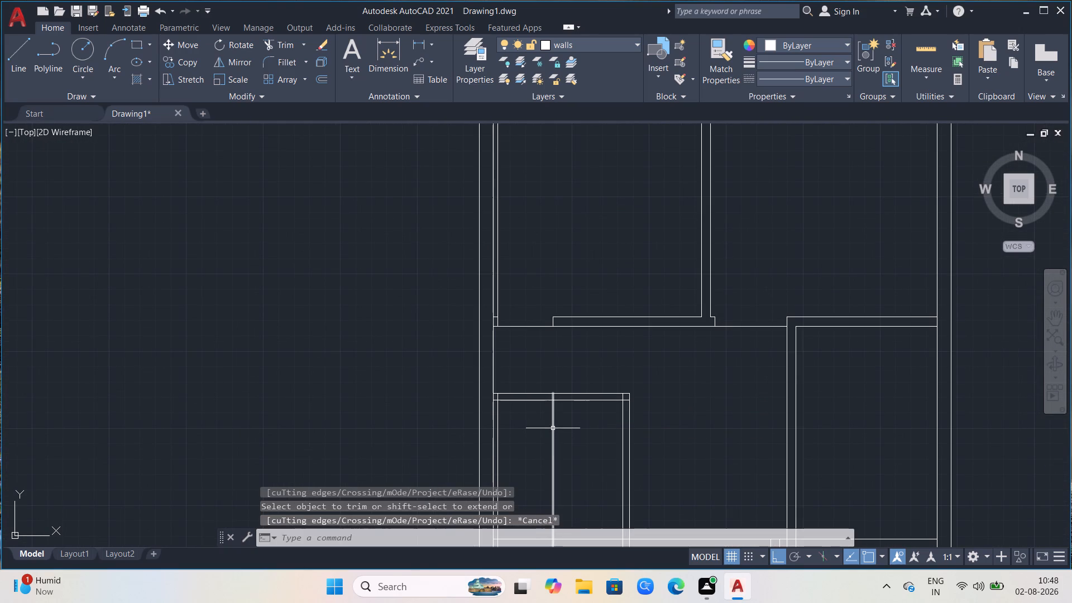
pyautogui.click(553, 428)
pyautogui.press('Delete')
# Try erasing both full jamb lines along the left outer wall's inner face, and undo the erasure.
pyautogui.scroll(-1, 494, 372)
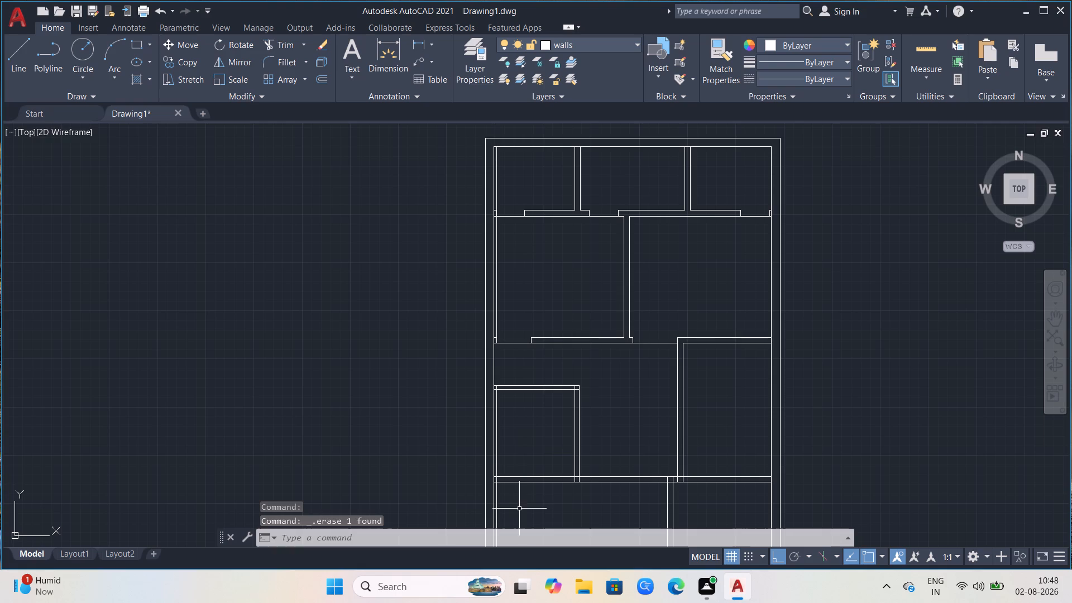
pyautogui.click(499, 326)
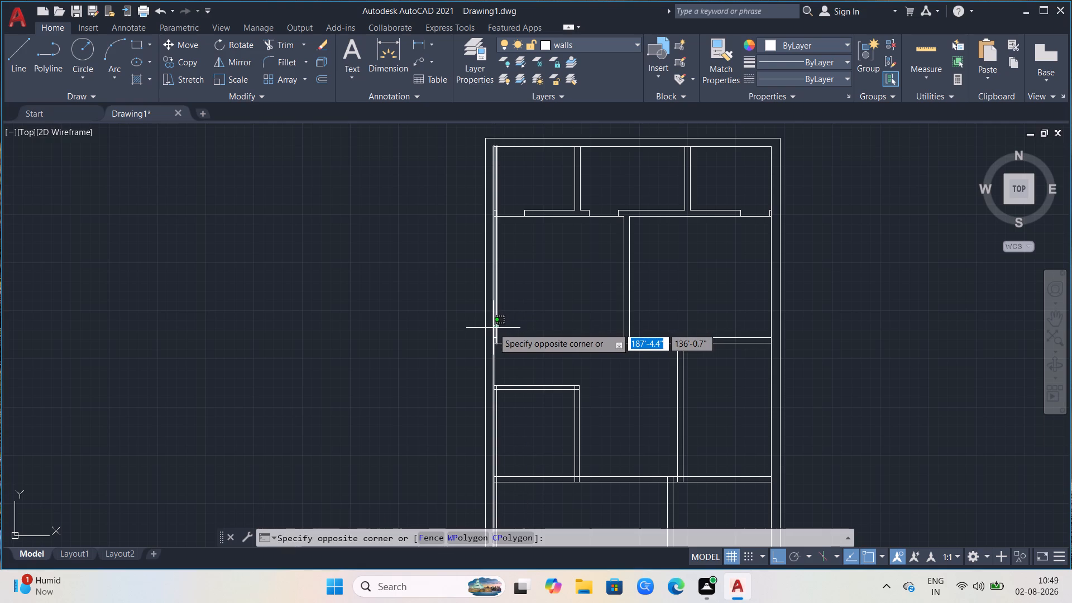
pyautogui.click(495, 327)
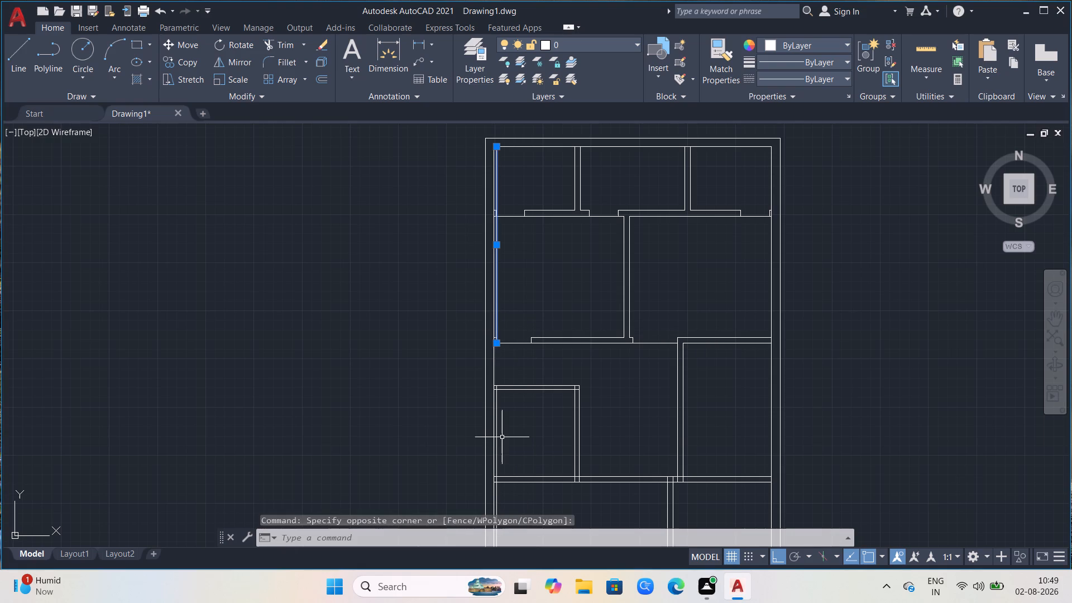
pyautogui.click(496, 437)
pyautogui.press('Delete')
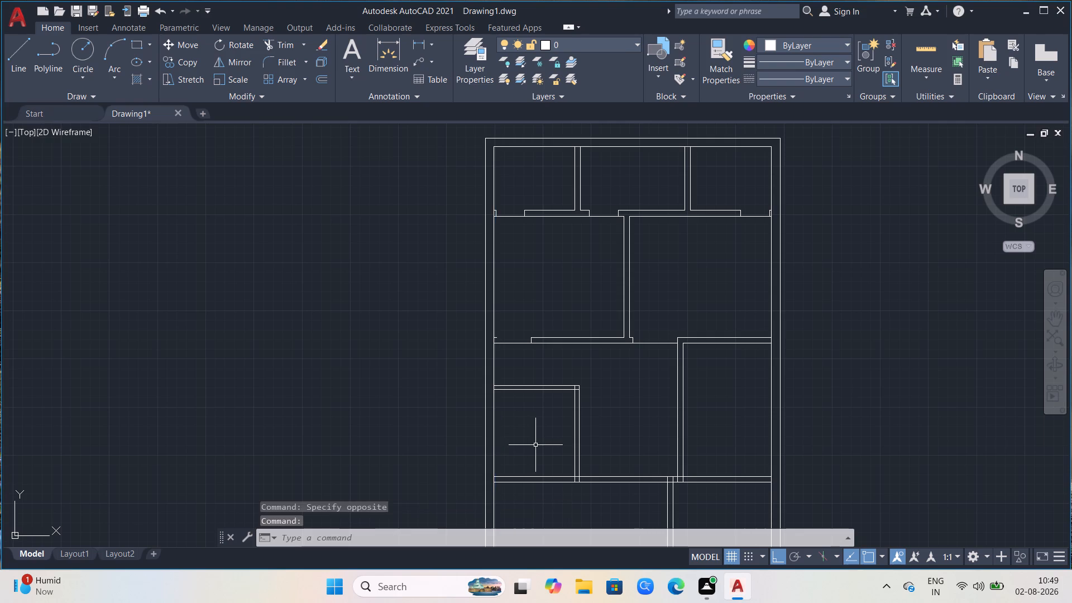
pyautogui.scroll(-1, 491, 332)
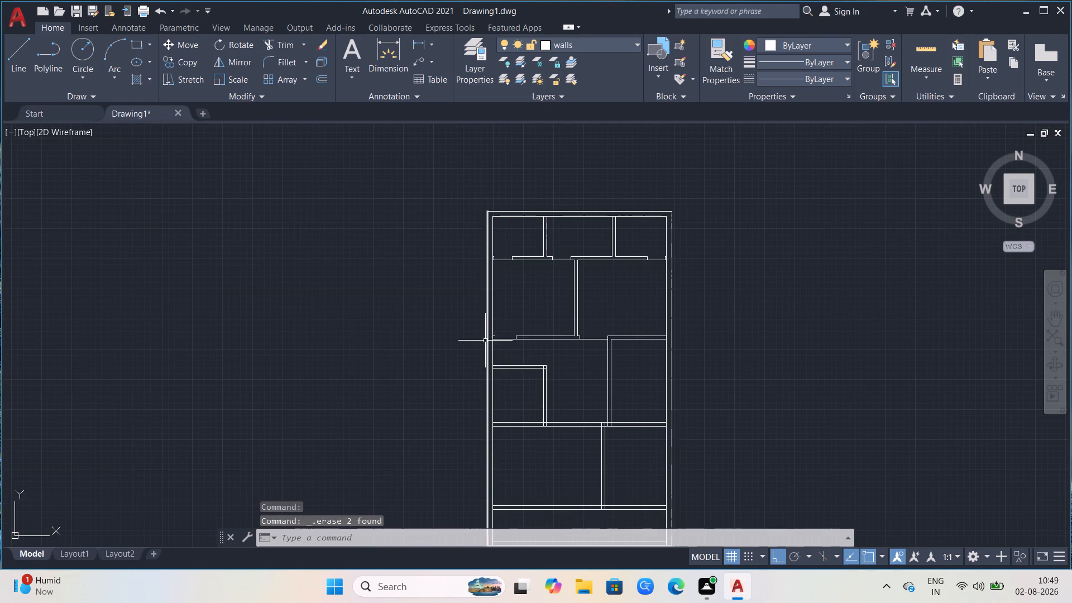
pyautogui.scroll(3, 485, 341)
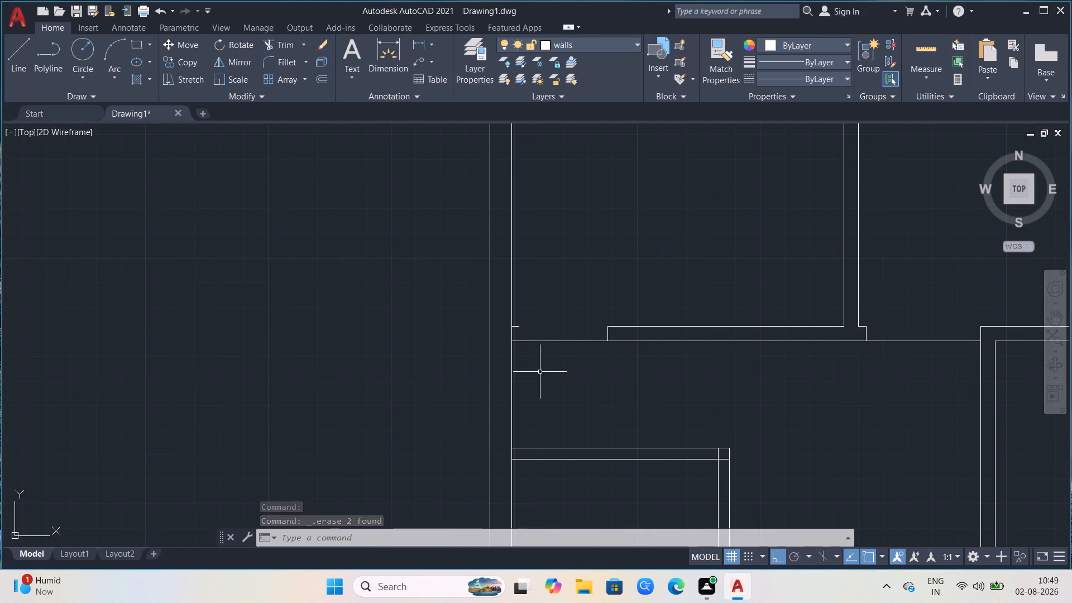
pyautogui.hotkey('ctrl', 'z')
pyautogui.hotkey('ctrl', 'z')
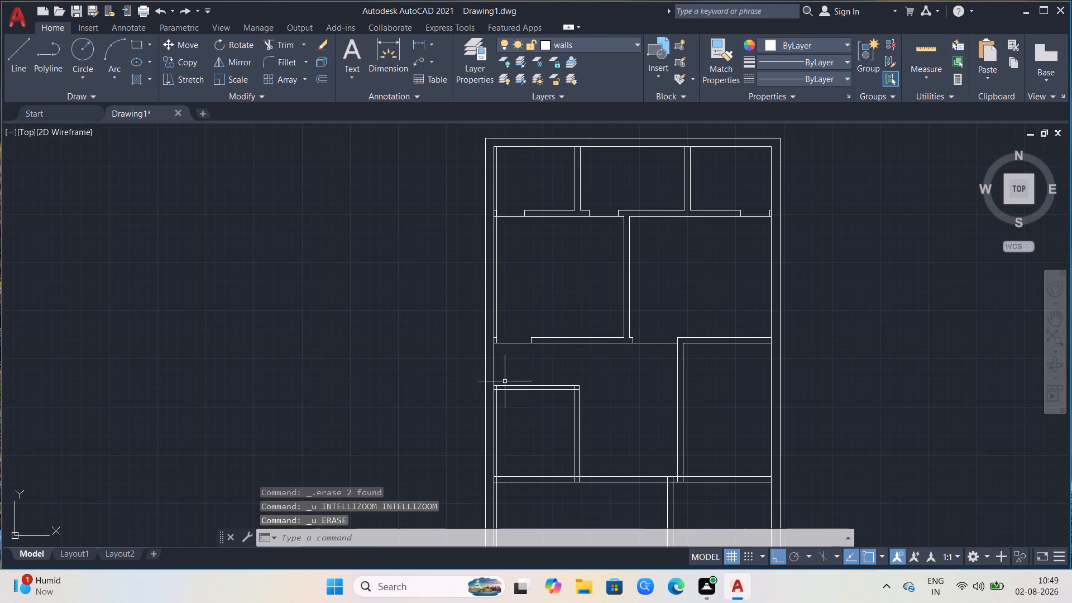
# Trim the jamb line beside the left outer wall above the second horizontal partition, keeping its short piece inside the partition.
pyautogui.scroll(2, 502, 326)
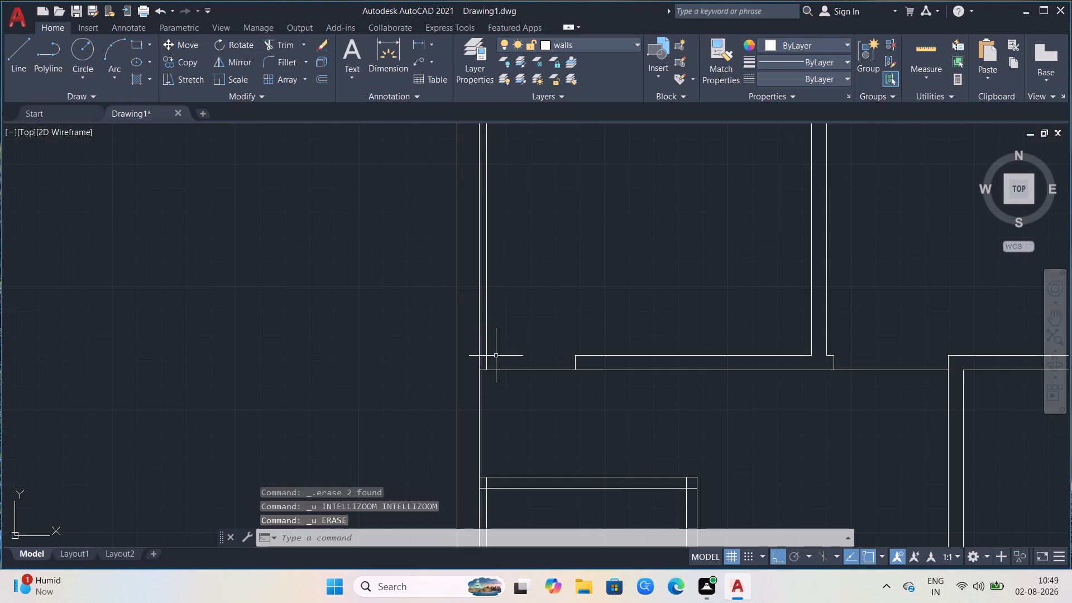
pyautogui.write('tr')
pyautogui.press('Return')
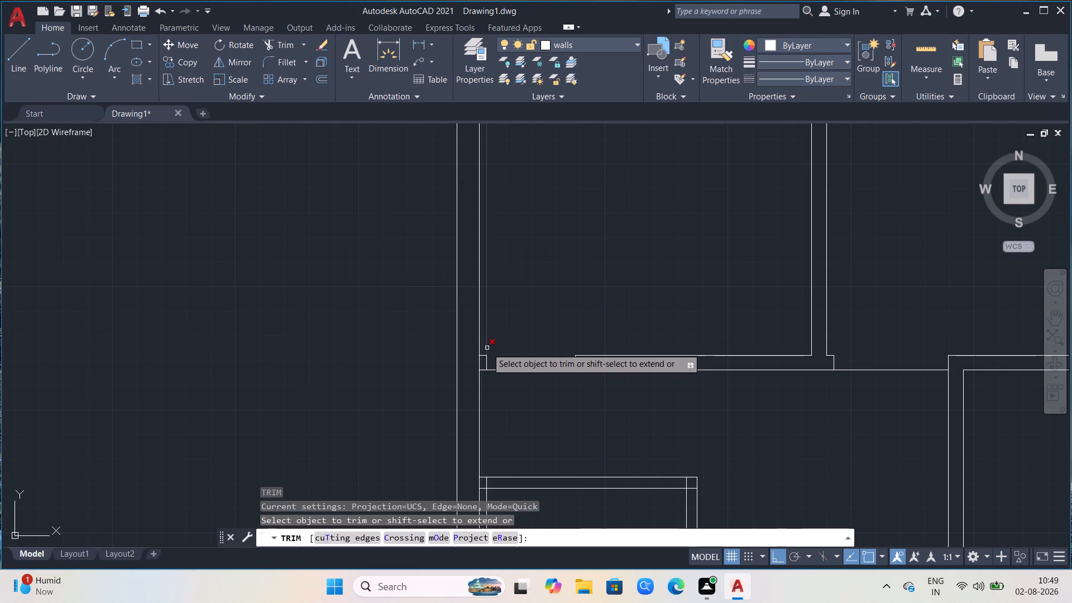
pyautogui.click(487, 348)
# Trim the jamb line beside the left outer wall out of the small left room and its top wall, and erase the leftover below.
pyautogui.scroll(-1, 496, 425)
pyautogui.scroll(-1, 528, 327)
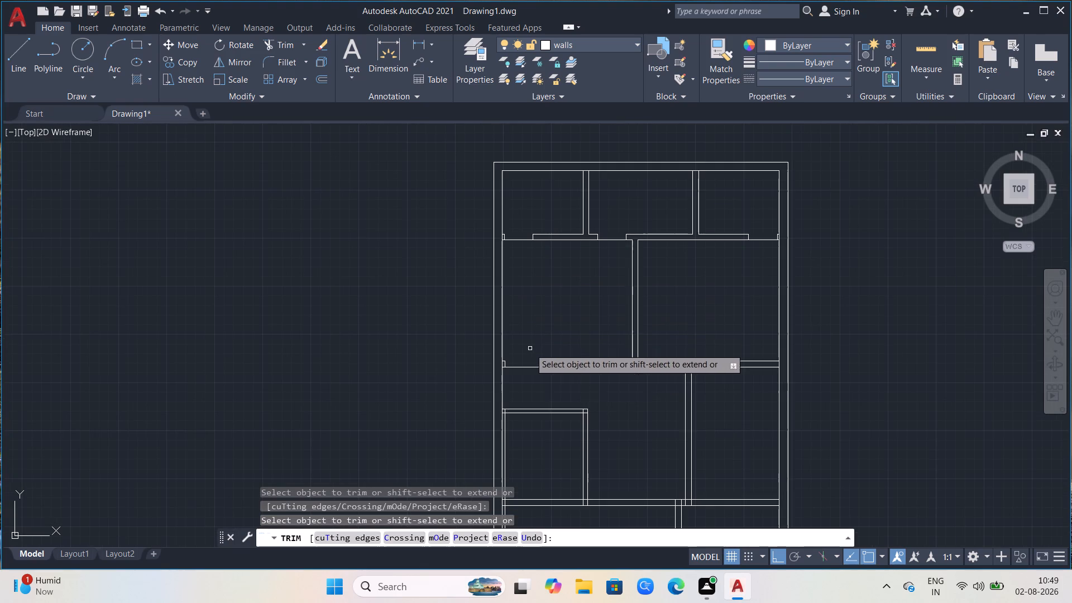
pyautogui.scroll(-1, 596, 379)
pyautogui.scroll(2, 538, 485)
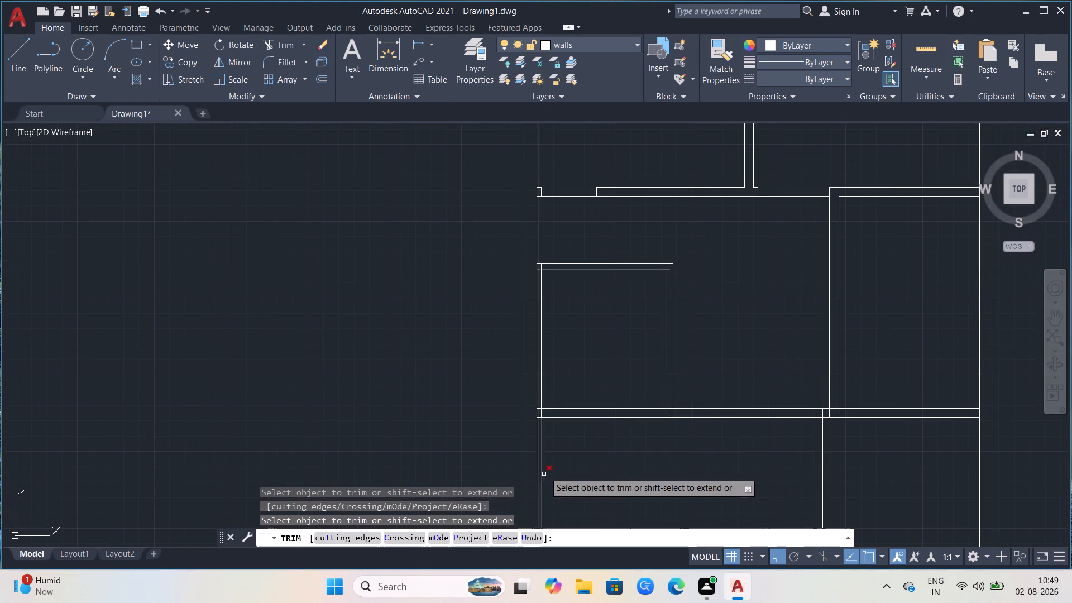
pyautogui.click(542, 393)
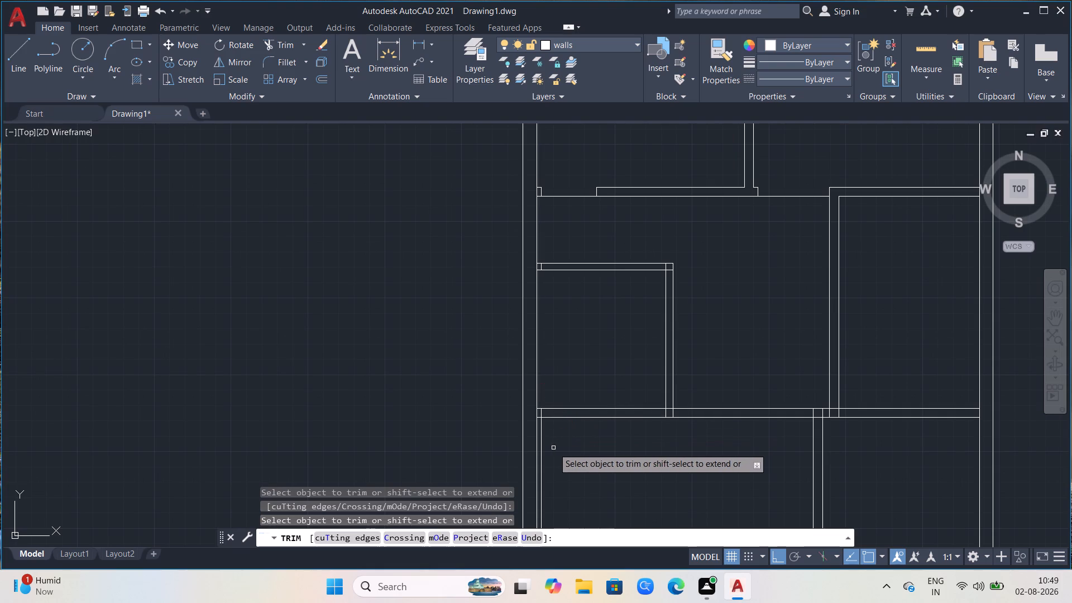
pyautogui.click(542, 267)
pyautogui.press('Escape')
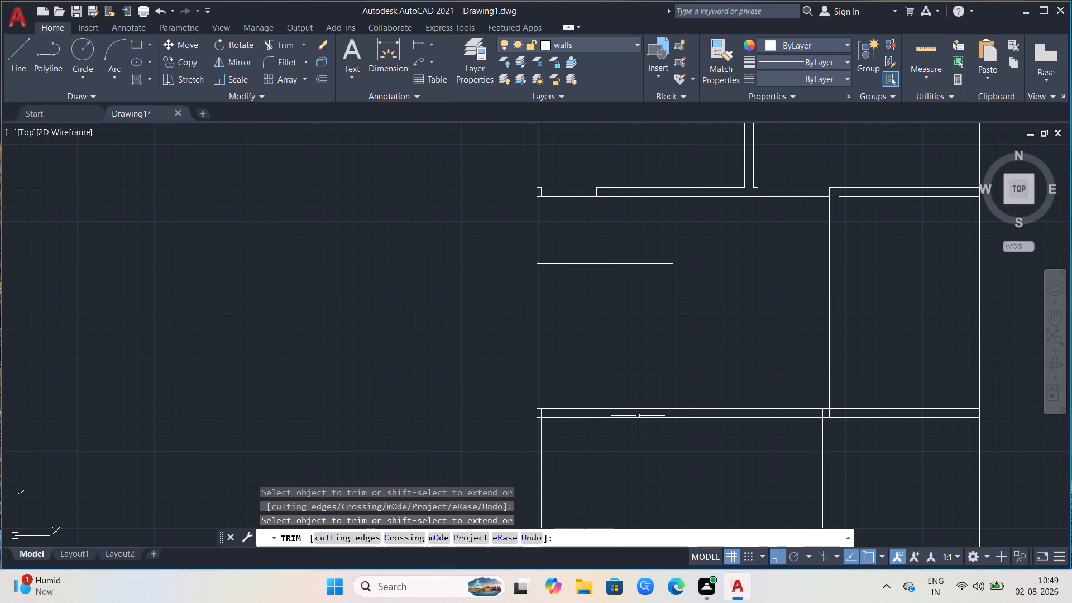
pyautogui.click(542, 459)
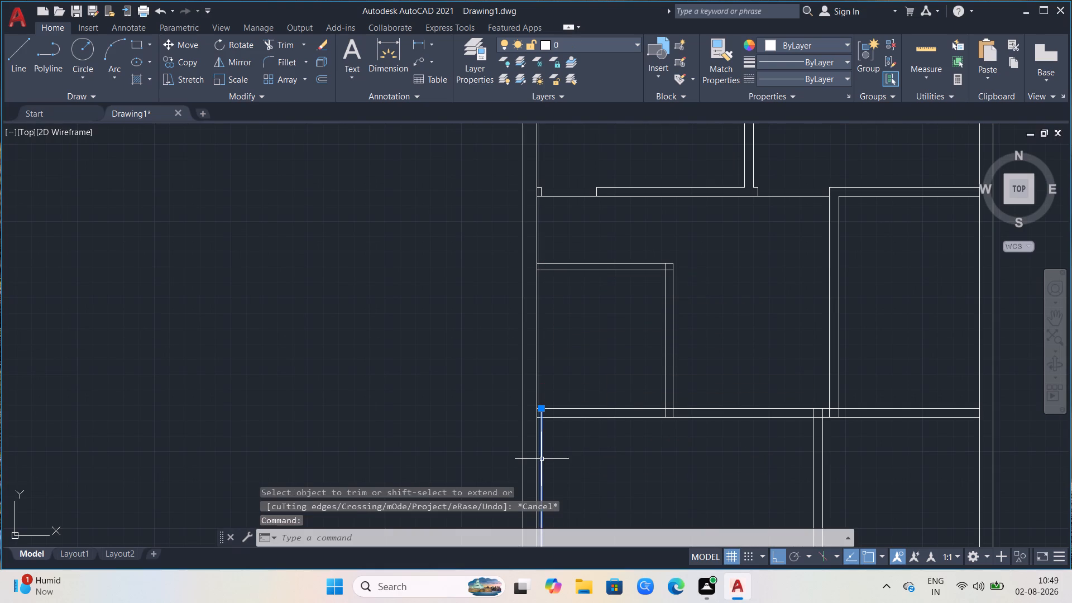
pyautogui.press('Delete')
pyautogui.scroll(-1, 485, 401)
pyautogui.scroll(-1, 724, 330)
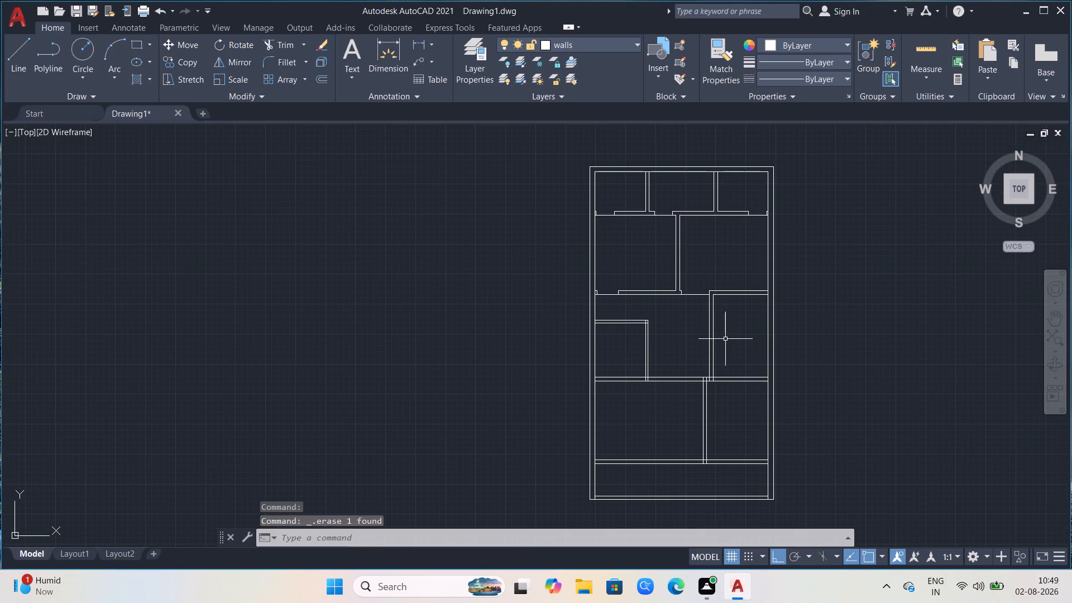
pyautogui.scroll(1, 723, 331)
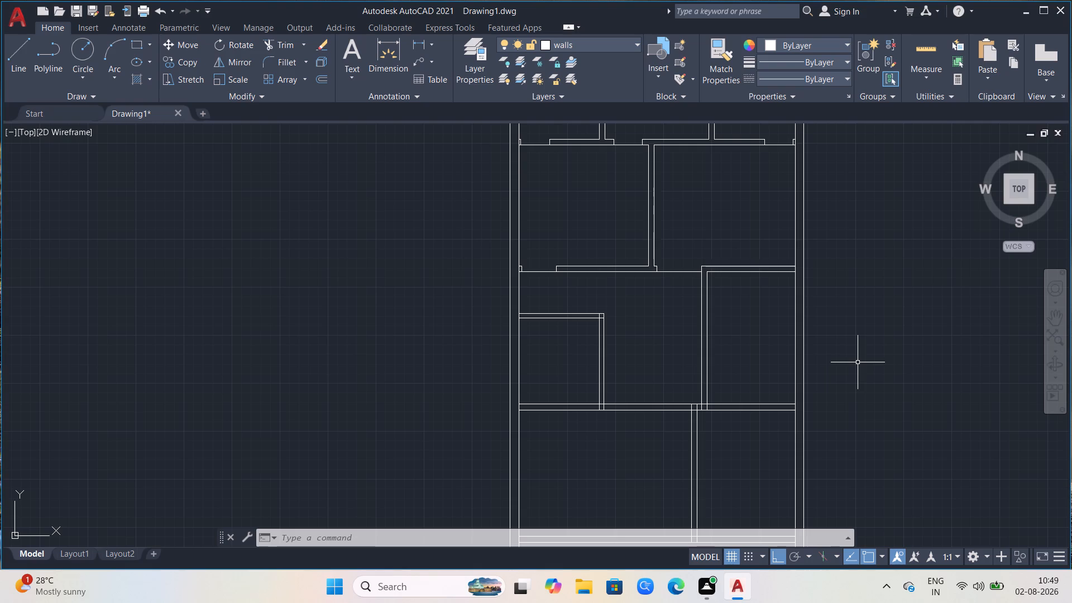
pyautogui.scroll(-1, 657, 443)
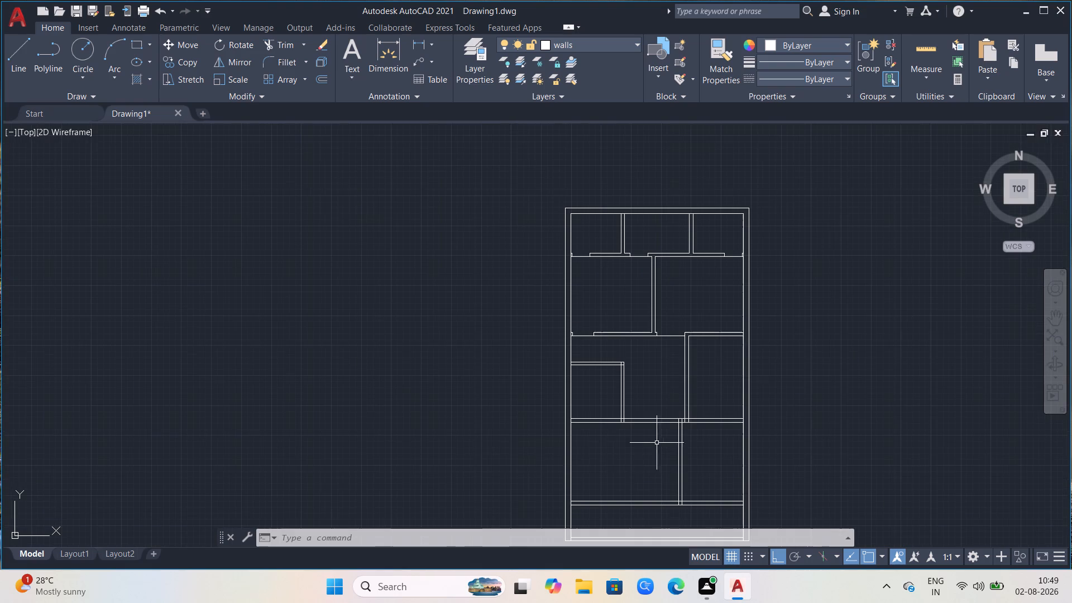
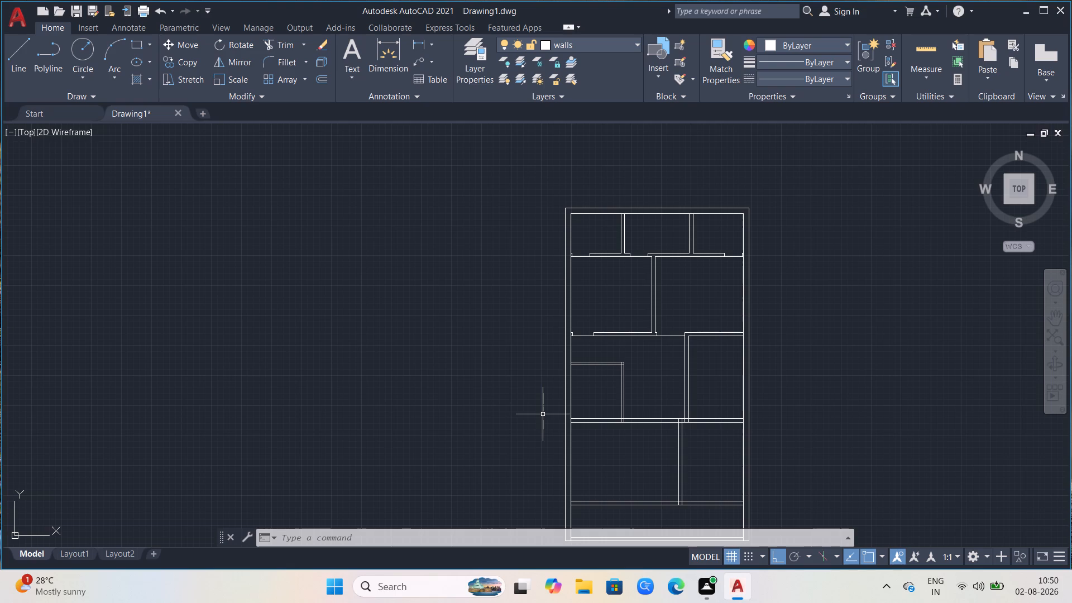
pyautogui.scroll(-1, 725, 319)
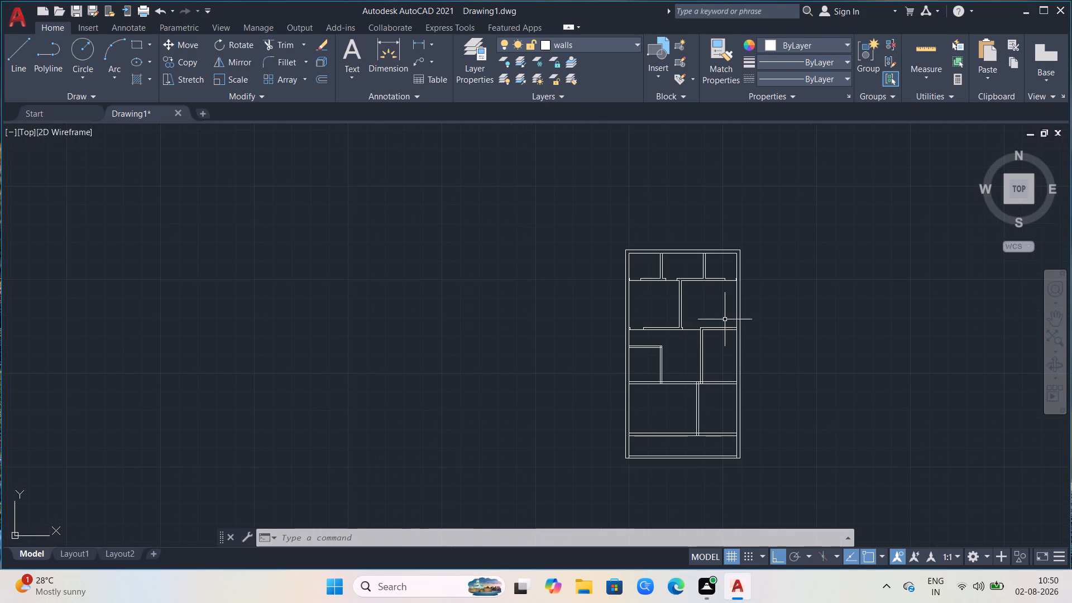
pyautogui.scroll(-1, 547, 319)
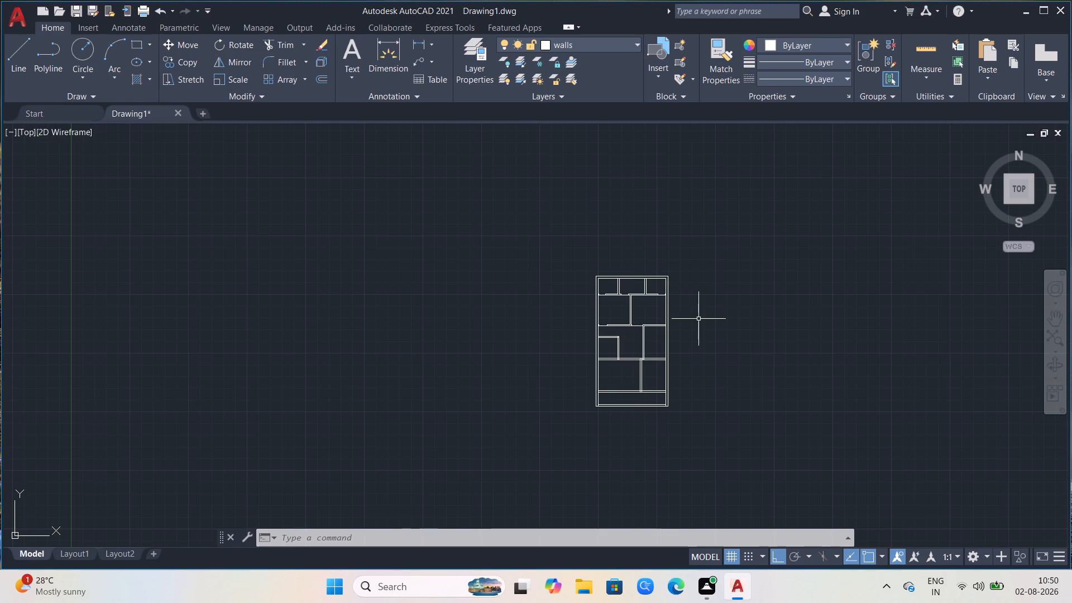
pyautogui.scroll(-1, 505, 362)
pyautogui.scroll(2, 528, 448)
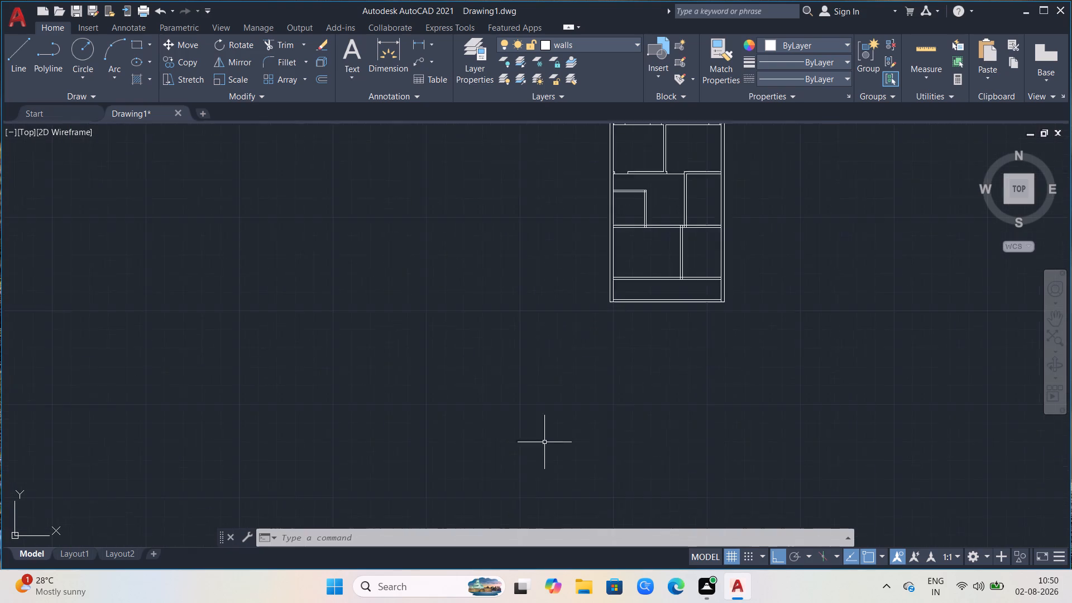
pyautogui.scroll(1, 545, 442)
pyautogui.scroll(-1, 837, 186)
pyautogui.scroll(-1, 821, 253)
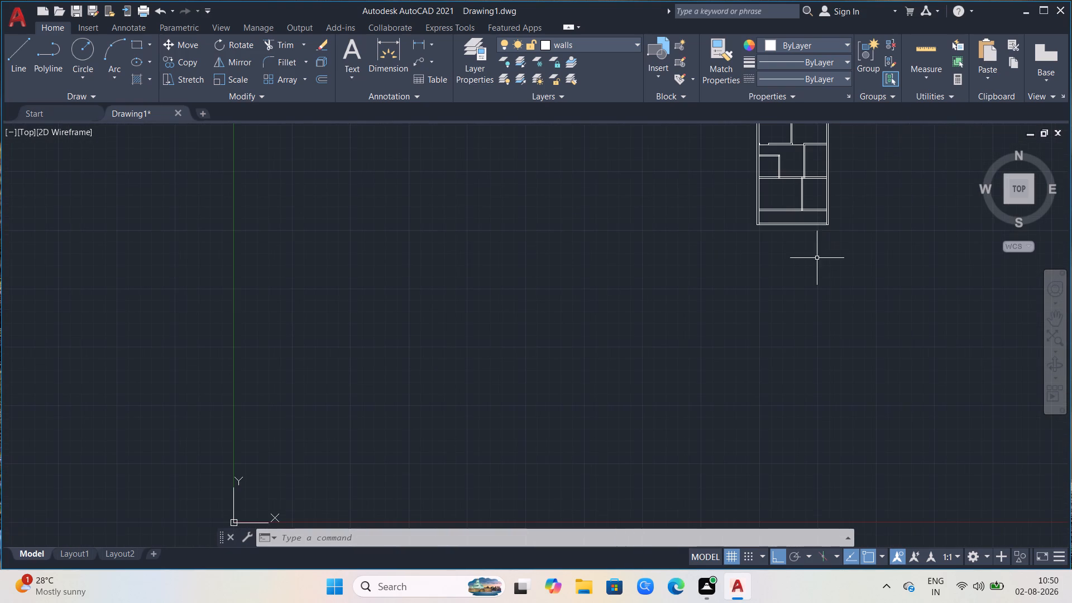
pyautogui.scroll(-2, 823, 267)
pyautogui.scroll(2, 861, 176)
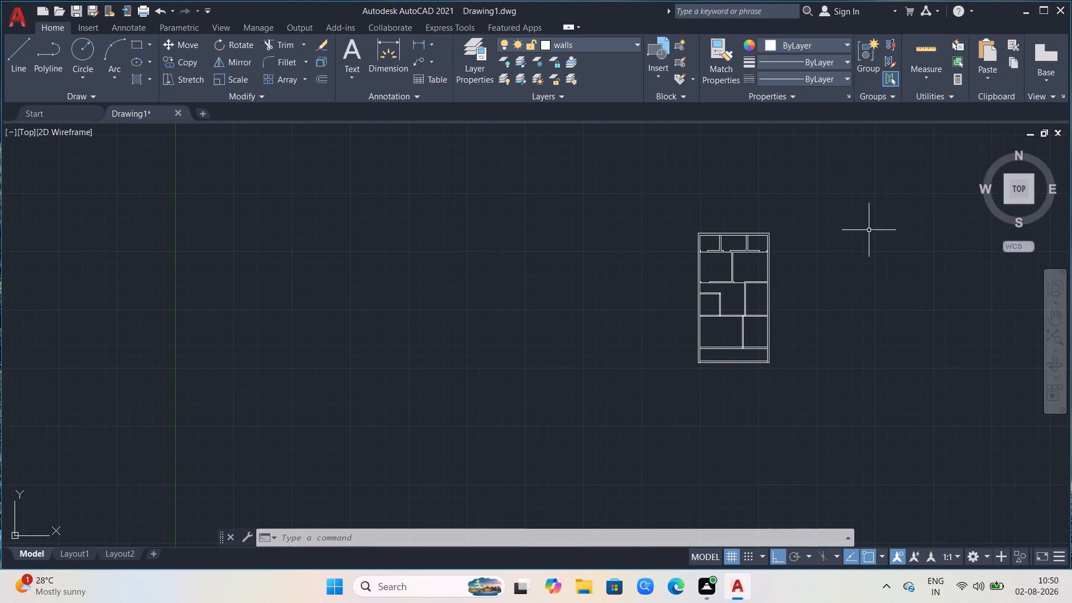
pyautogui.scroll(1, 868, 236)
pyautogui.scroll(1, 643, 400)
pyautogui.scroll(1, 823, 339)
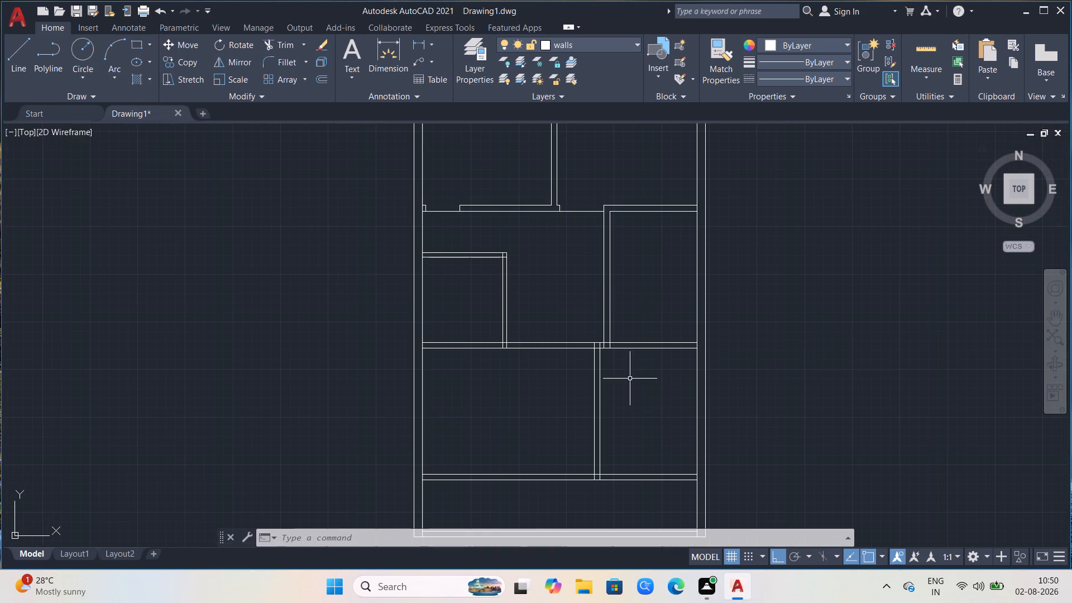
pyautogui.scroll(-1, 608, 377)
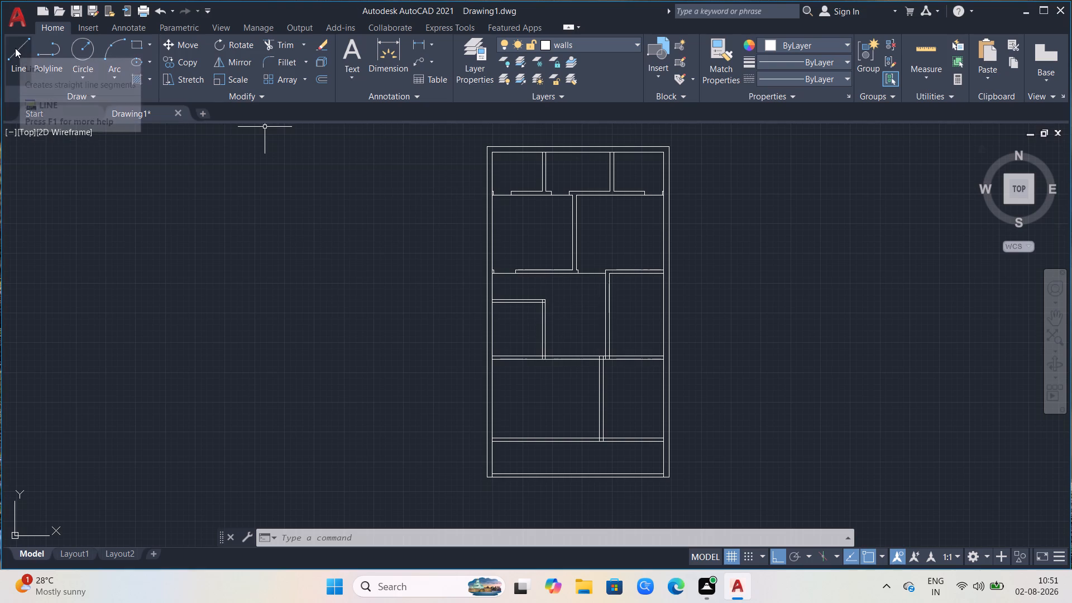
# Offset the upper line of the partition below the small left room 3" upward, and offset that new line another 3' upward.
pyautogui.press('o')
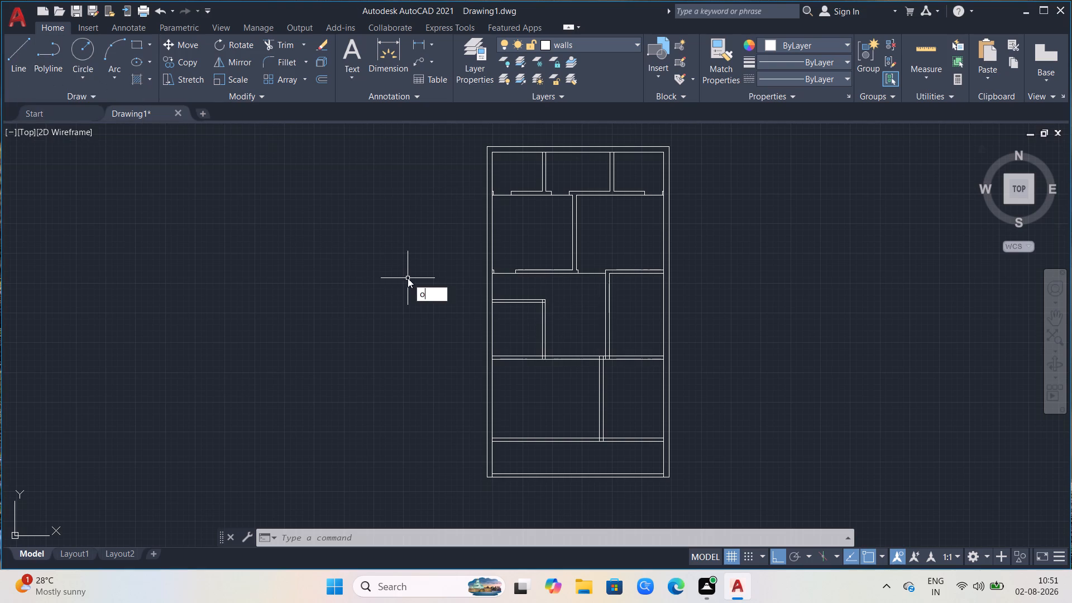
pyautogui.press('Return')
pyautogui.scroll(2, 556, 370)
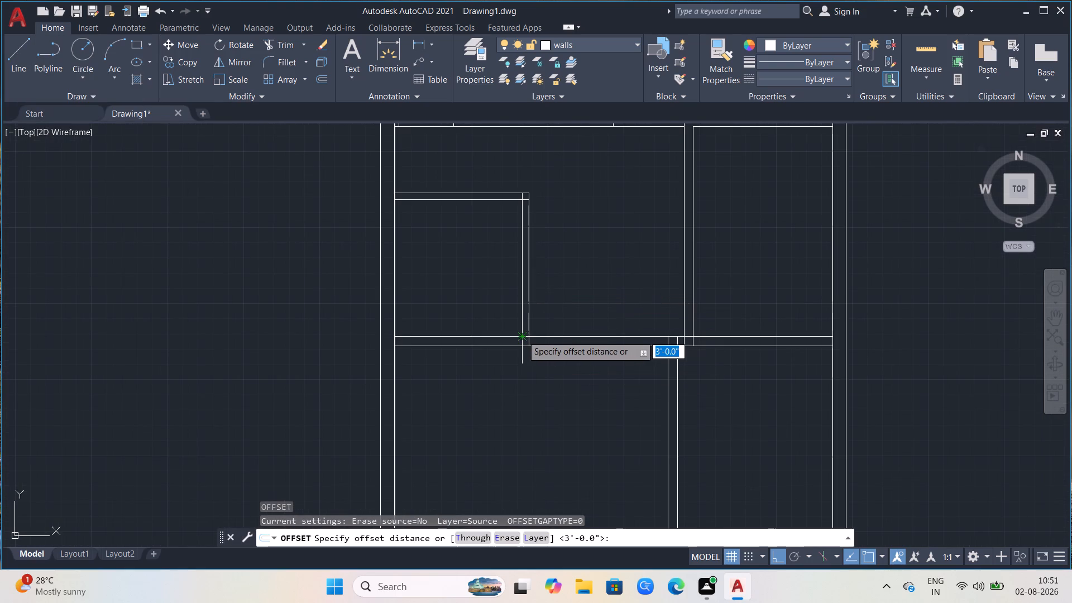
pyautogui.scroll(4, 522, 328)
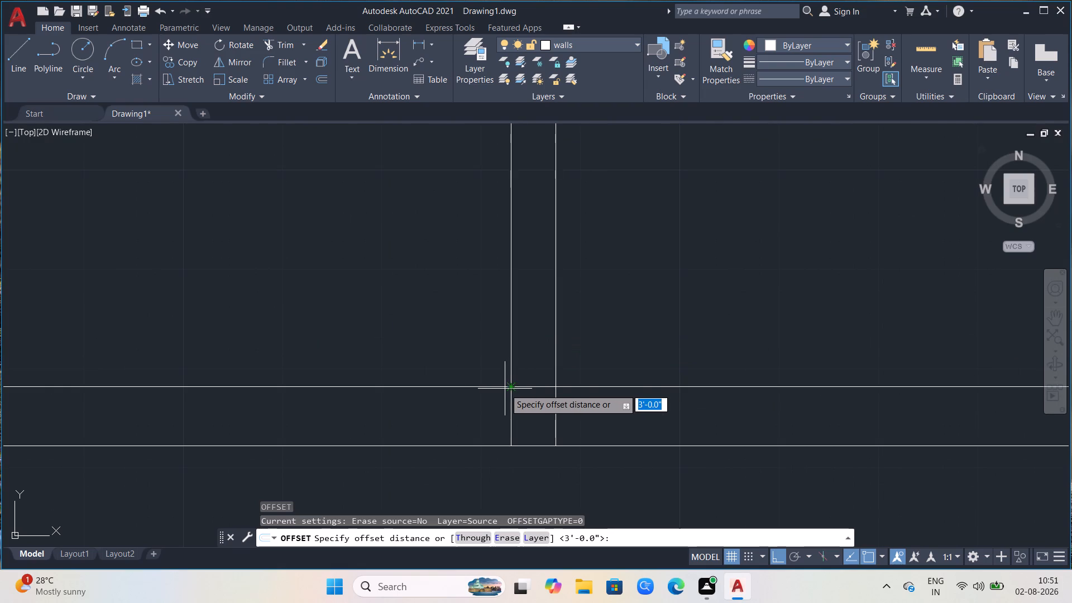
pyautogui.click(506, 389)
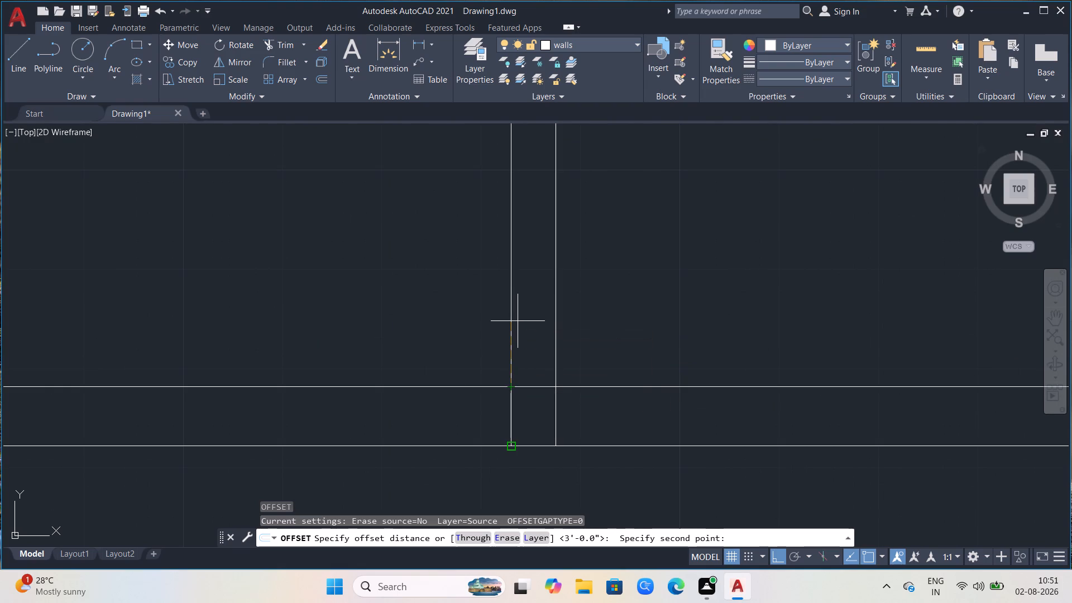
pyautogui.press('3')
pyautogui.press('Return')
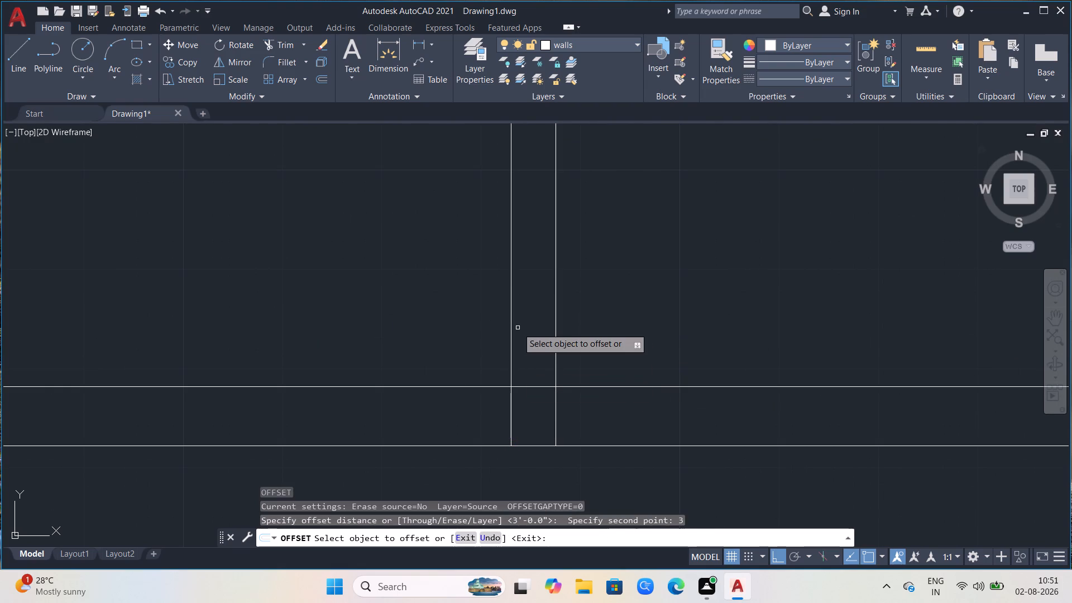
pyautogui.click(523, 387)
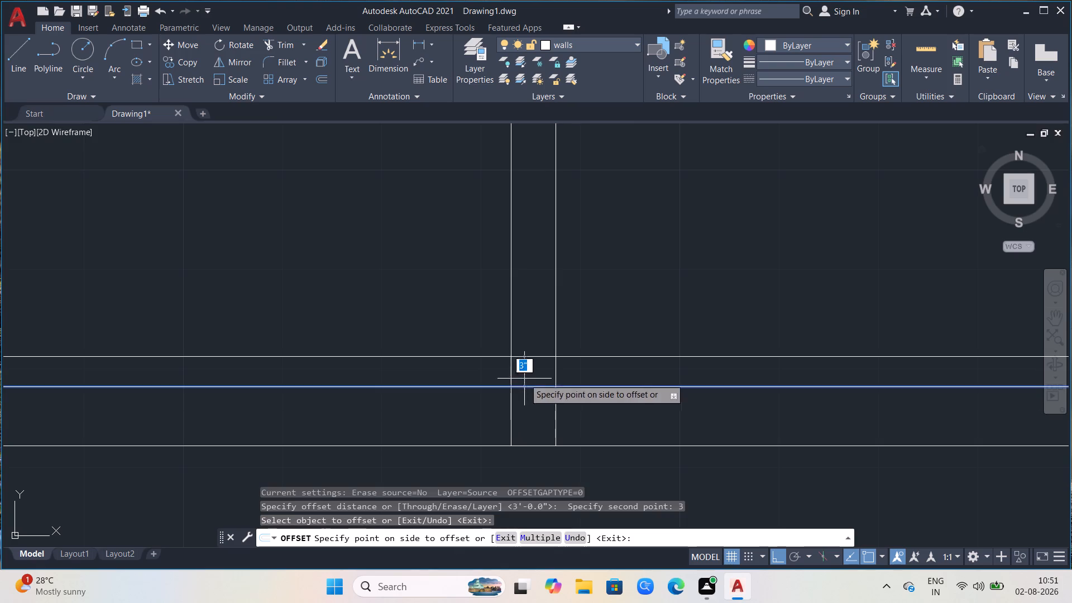
pyautogui.click(526, 341)
pyautogui.click(532, 356)
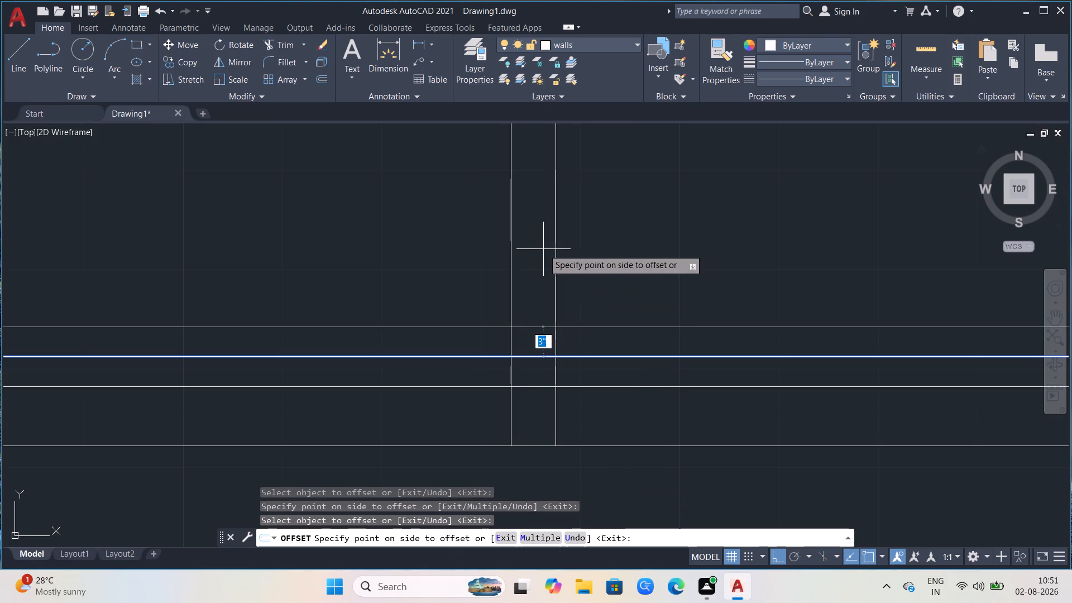
pyautogui.write("3'")
pyautogui.press('Return')
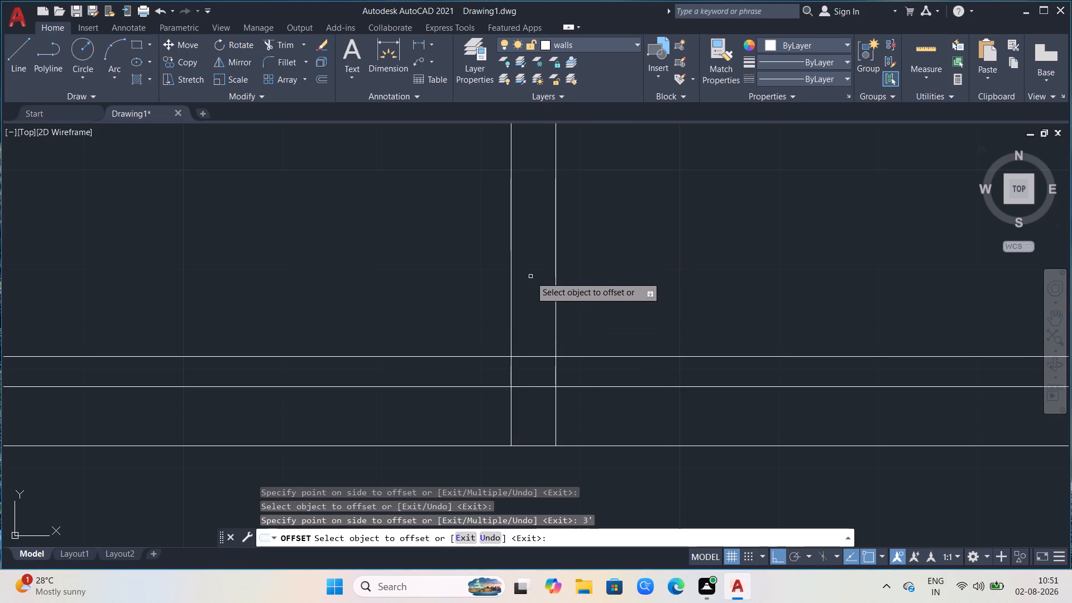
pyautogui.scroll(-3, 543, 281)
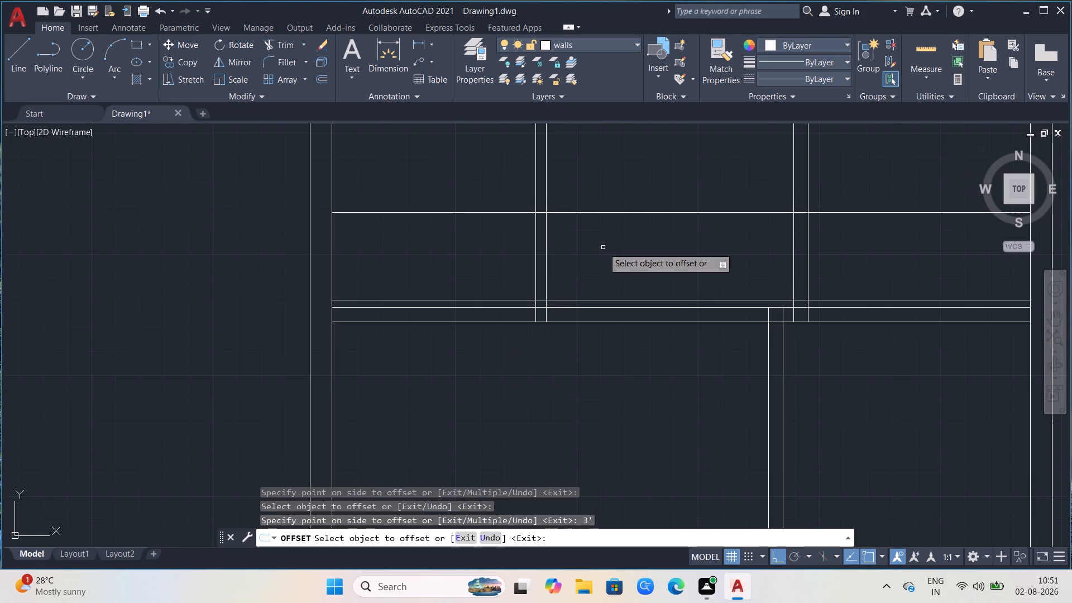
pyautogui.press('Escape')
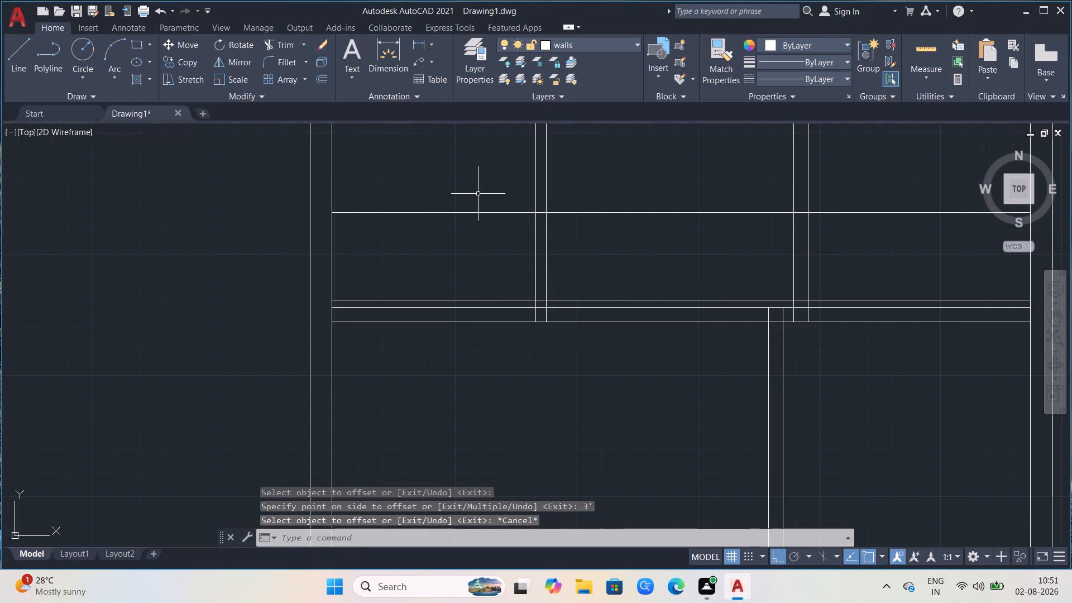
# Trim the two jamb lines and the wall's inner line to open a 3' doorway in the small left room's right wall.
pyautogui.write('tr')
pyautogui.press('Return')
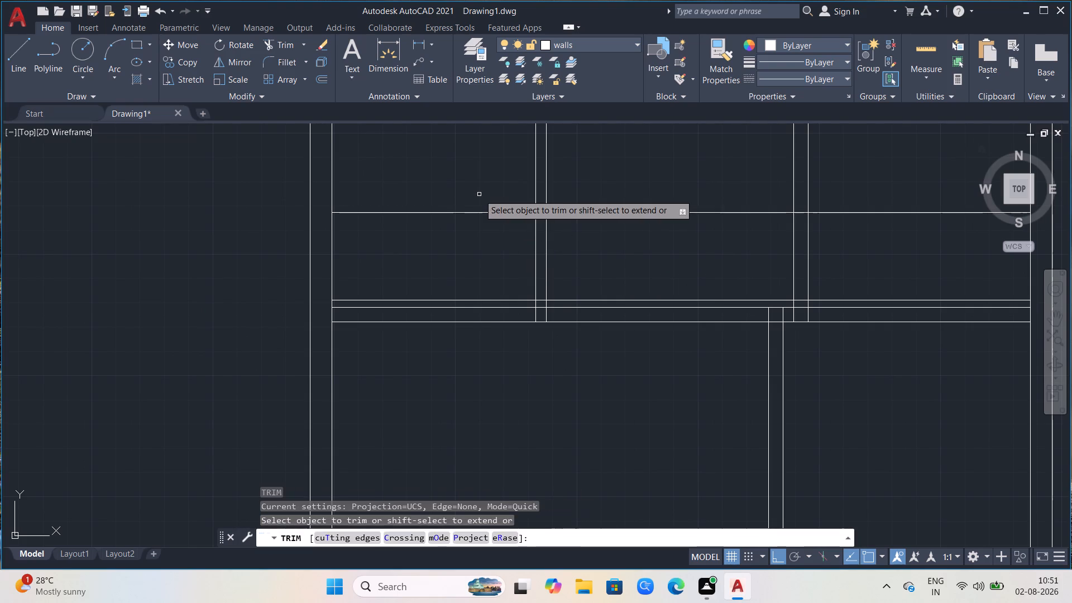
pyautogui.click(480, 194)
pyautogui.click(460, 223)
pyautogui.click(461, 299)
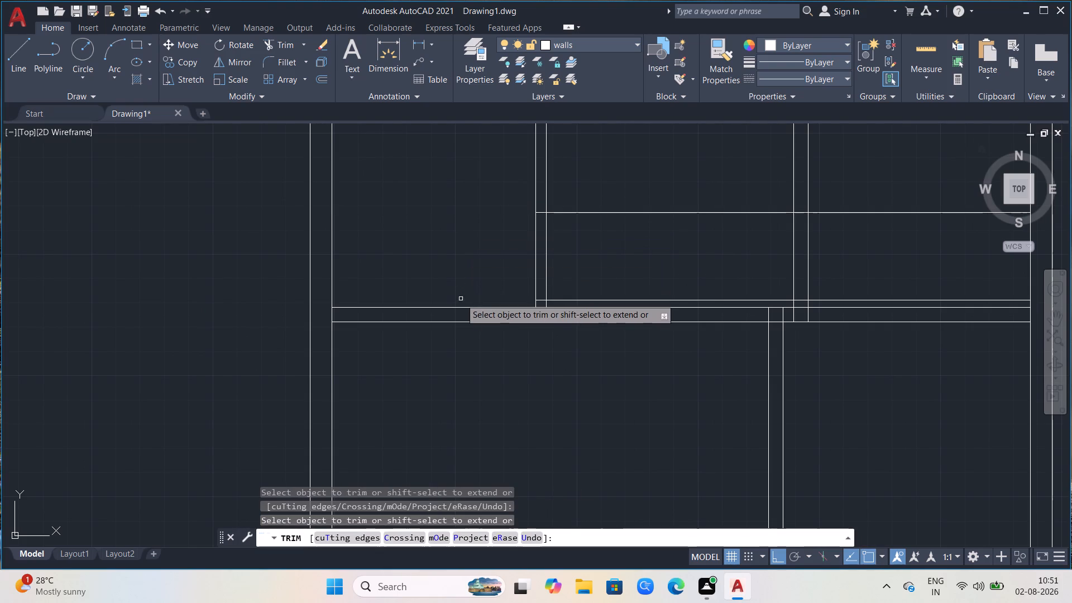
pyautogui.click(536, 266)
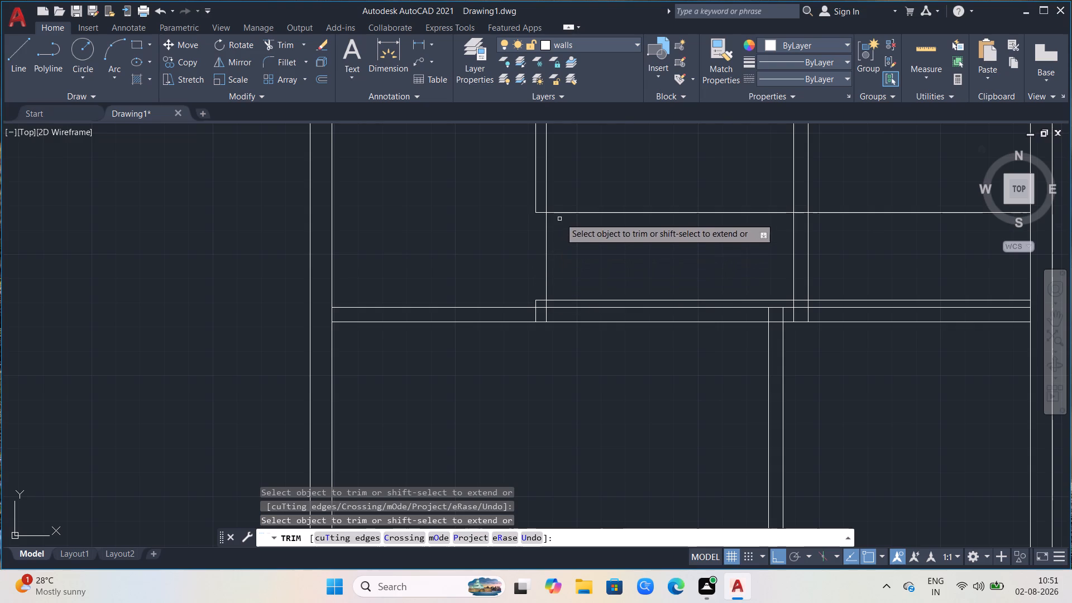
pyautogui.click(561, 213)
pyautogui.click(582, 299)
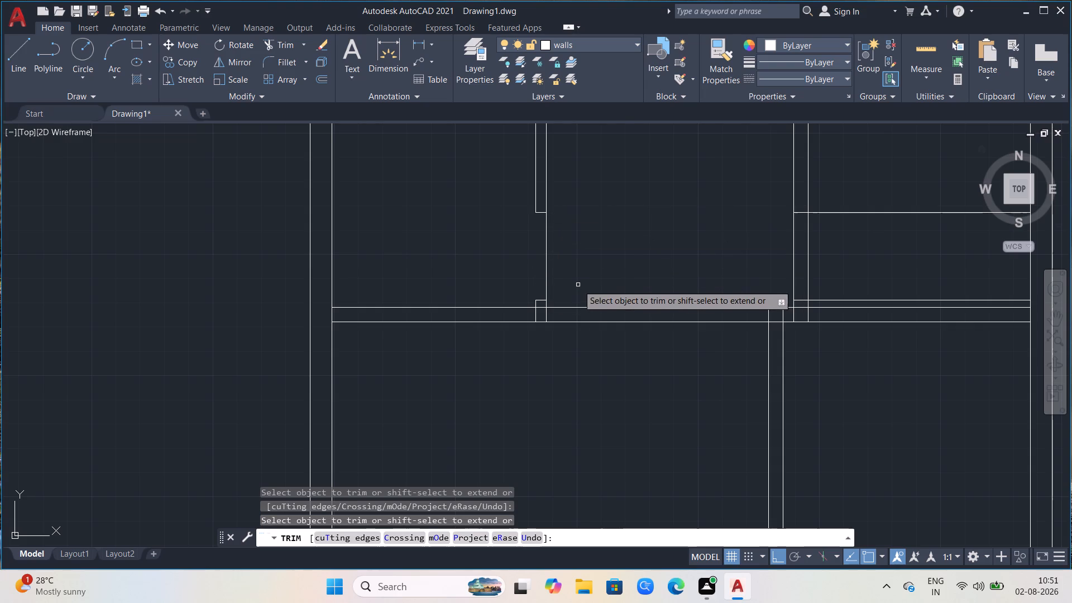
# Trim the overlapping wall lines at the lower-right and upper-right corners of the small left room.
pyautogui.click(535, 314)
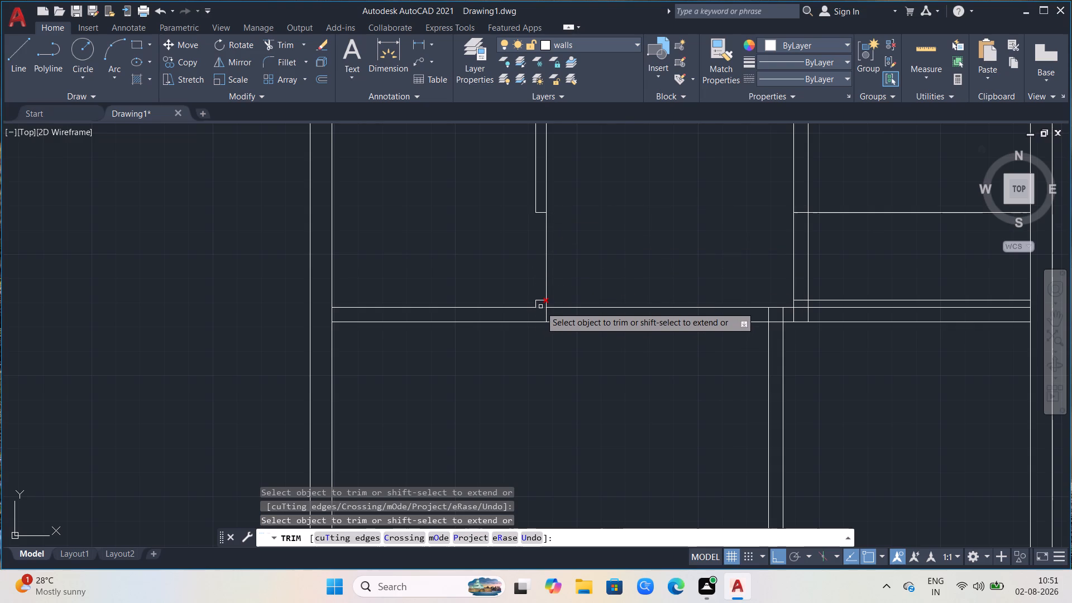
pyautogui.click(540, 307)
pyautogui.scroll(-1, 569, 274)
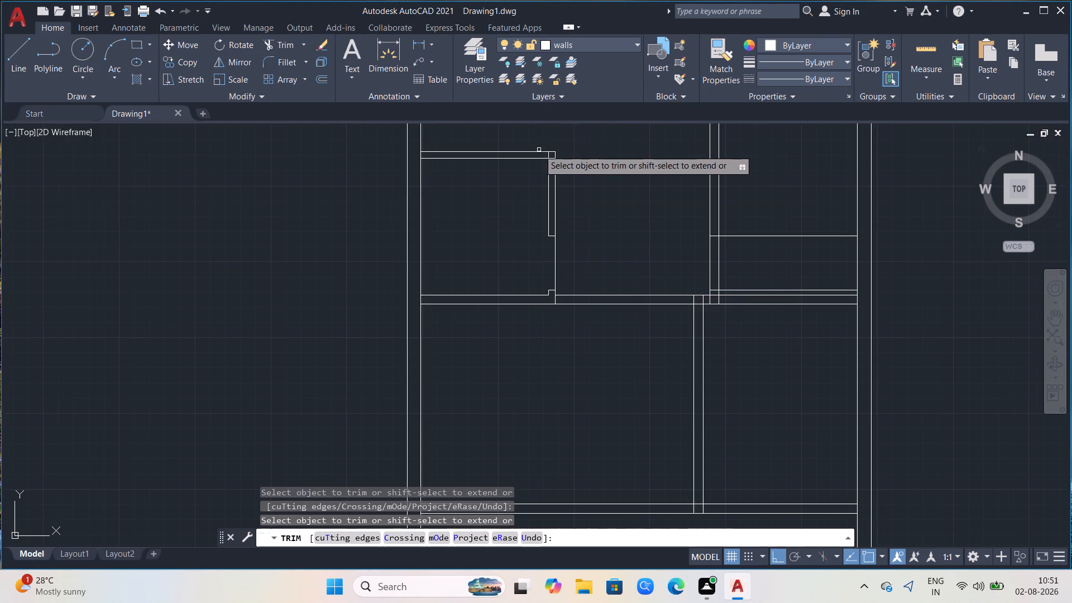
pyautogui.scroll(2, 544, 154)
pyautogui.click(554, 157)
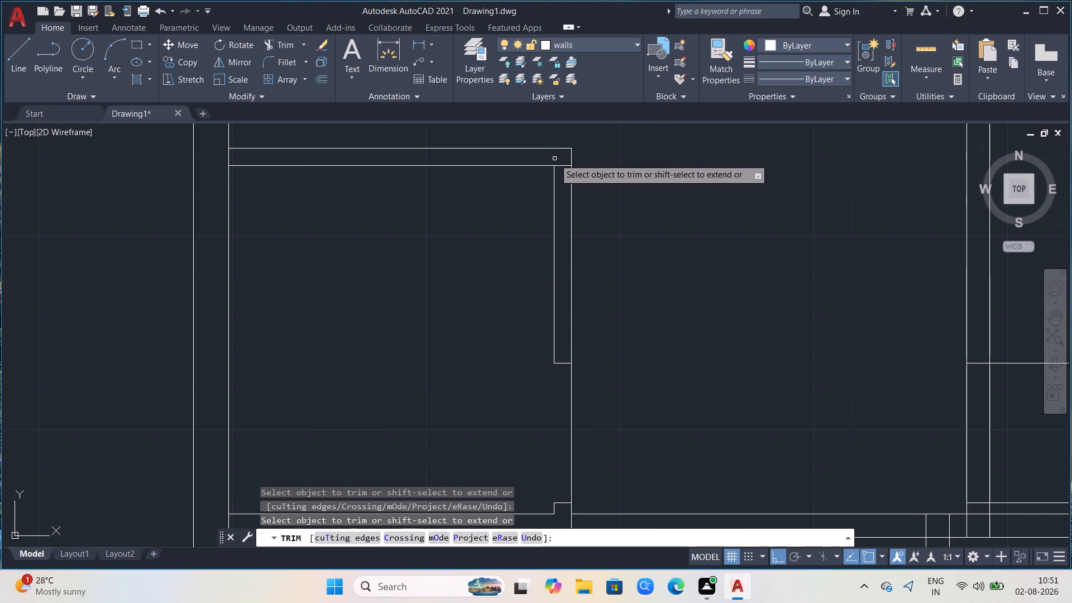
pyautogui.click(559, 164)
pyautogui.scroll(-2, 407, 213)
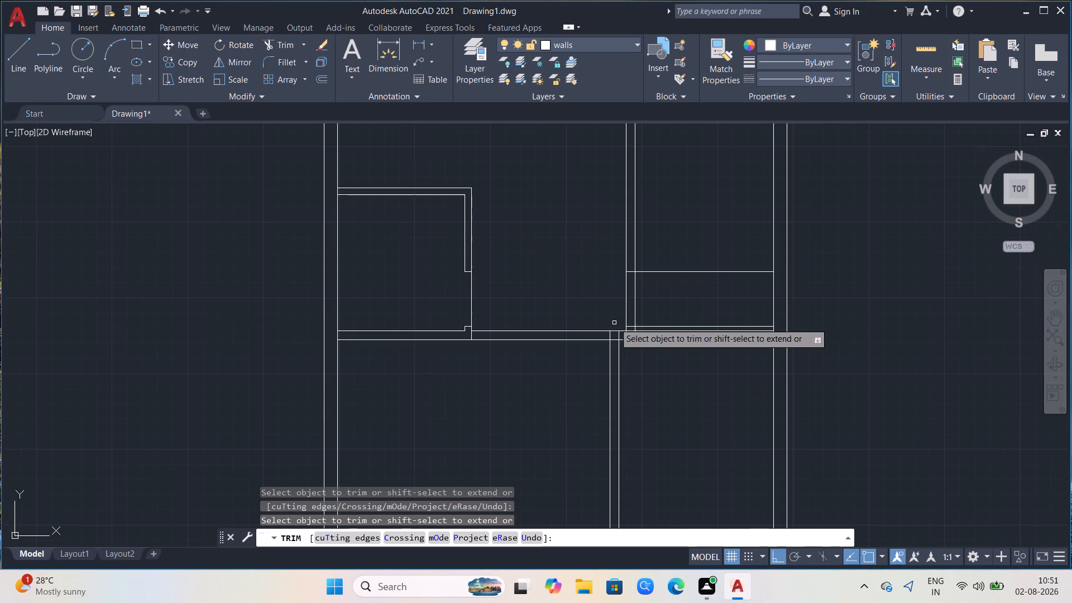
# Trim both leftover jamb lines out of the right vertical partition and remove their remainders from the right room.
pyautogui.scroll(2, 664, 283)
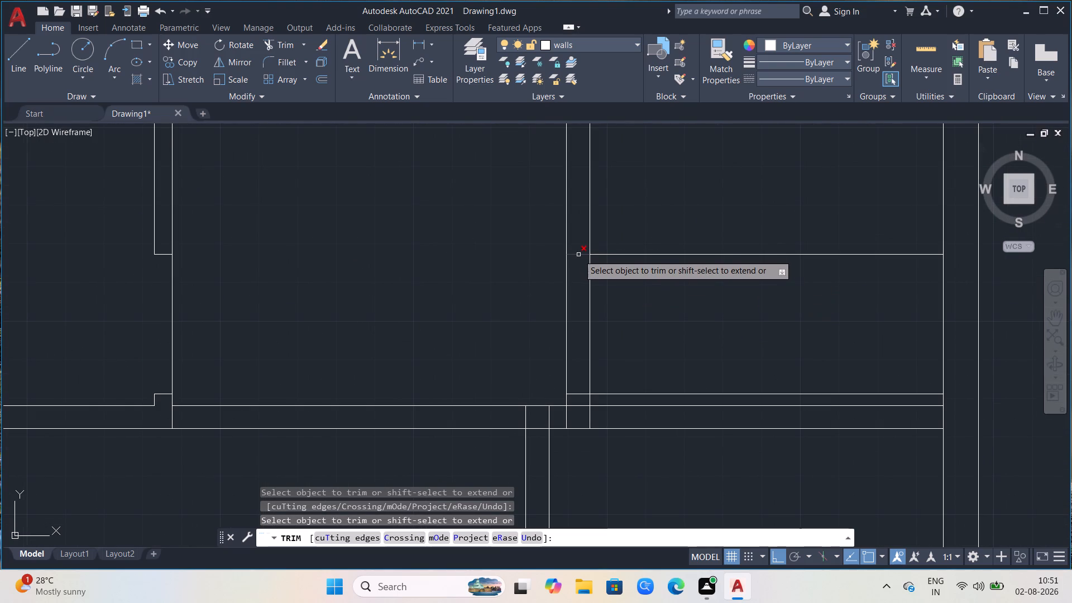
pyautogui.click(578, 255)
pyautogui.click(601, 255)
pyautogui.click(578, 393)
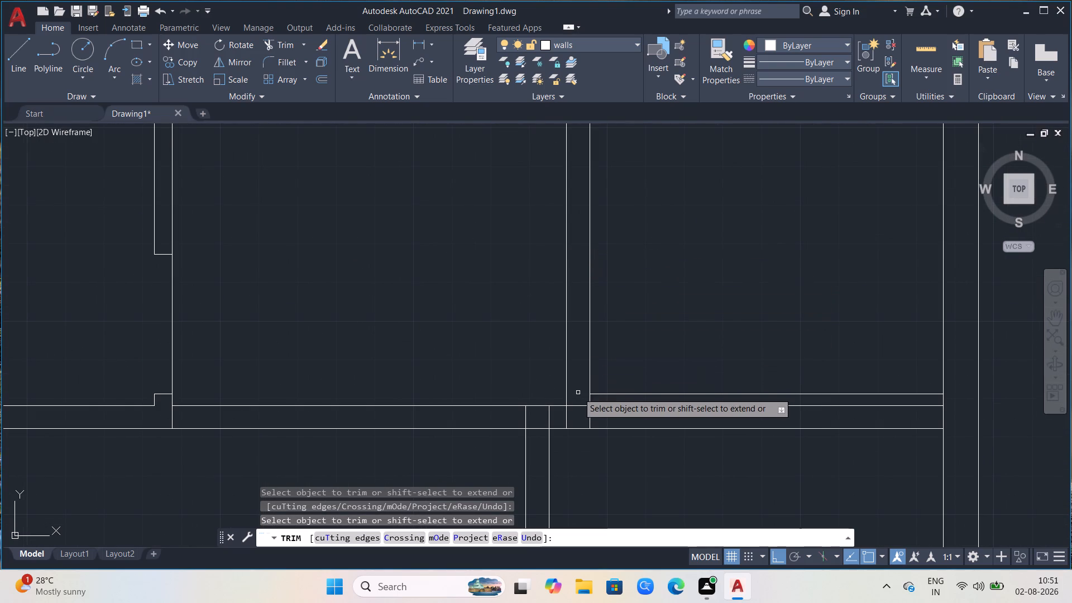
pyautogui.click(614, 395)
# Draw a line about 4'-10" leftward from the small left room's right wall and about 5'-9" down to the partition below.
pyautogui.scroll(-3, 604, 376)
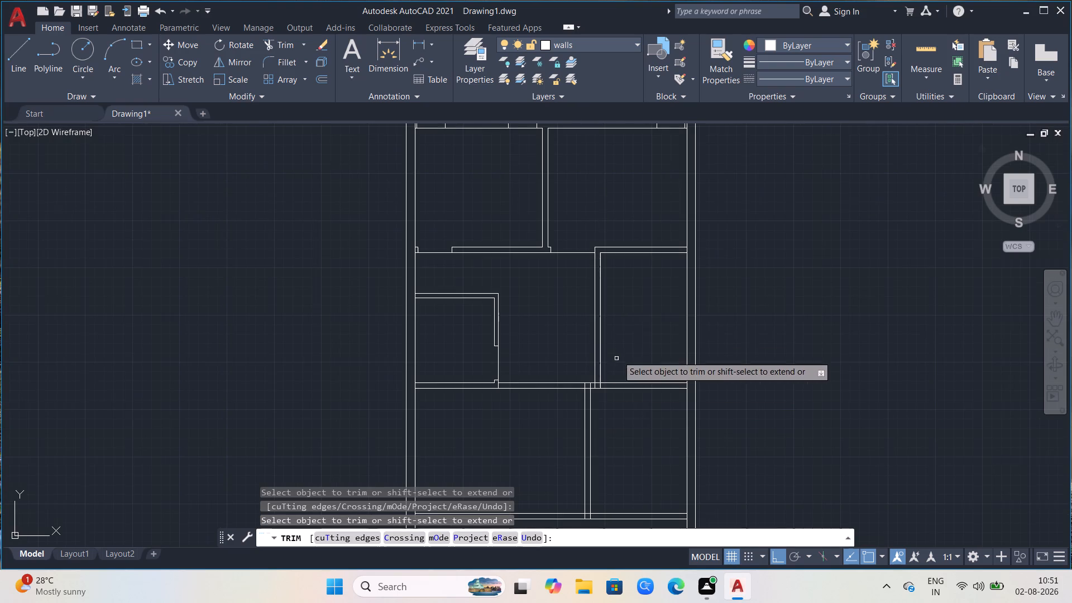
pyautogui.scroll(2, 466, 350)
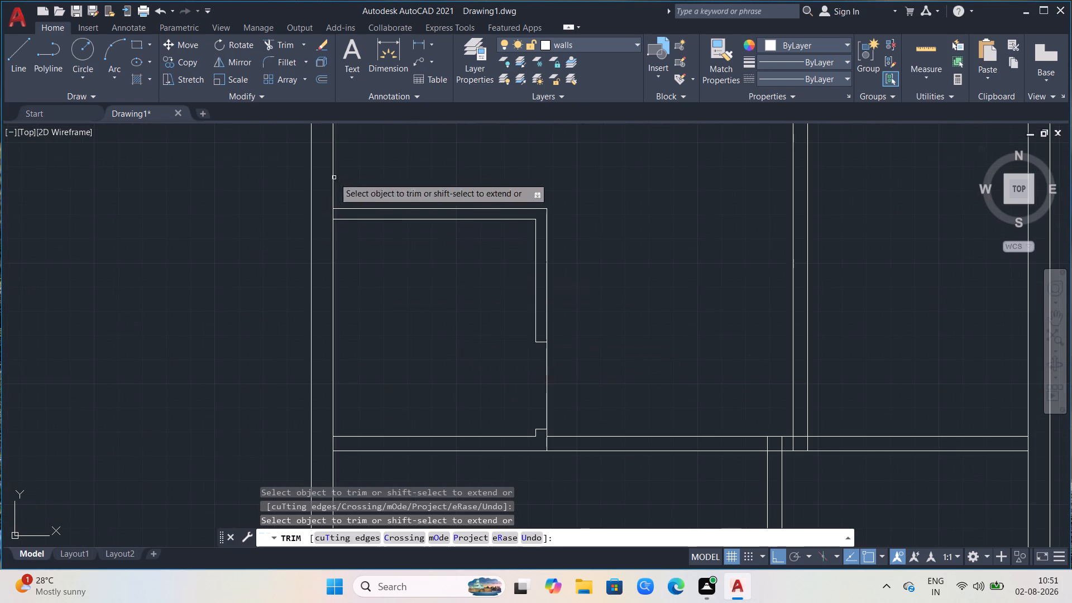
pyautogui.click(16, 53)
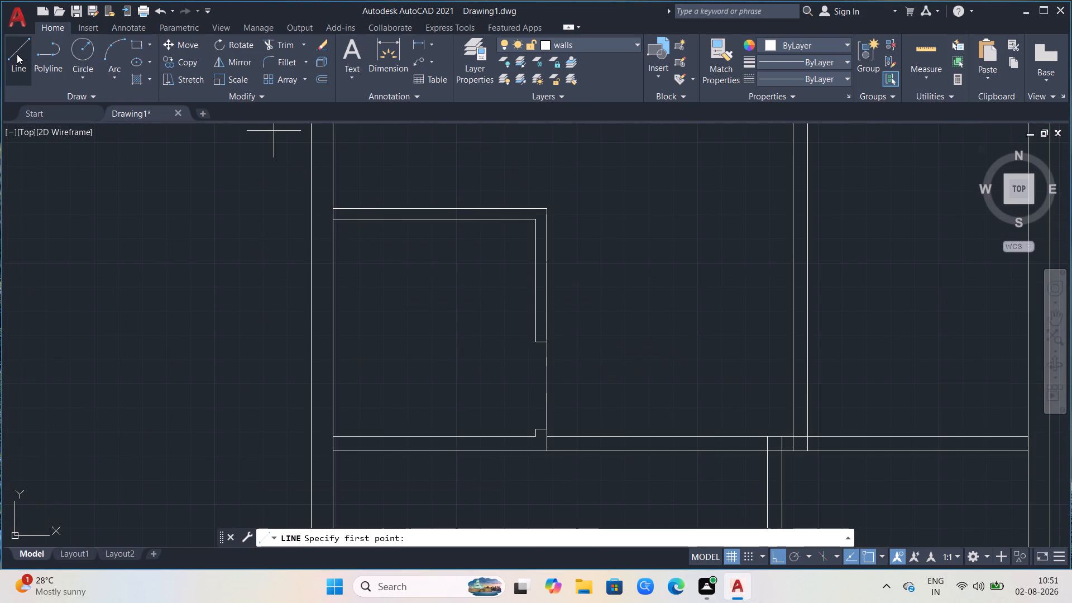
pyautogui.click(537, 270)
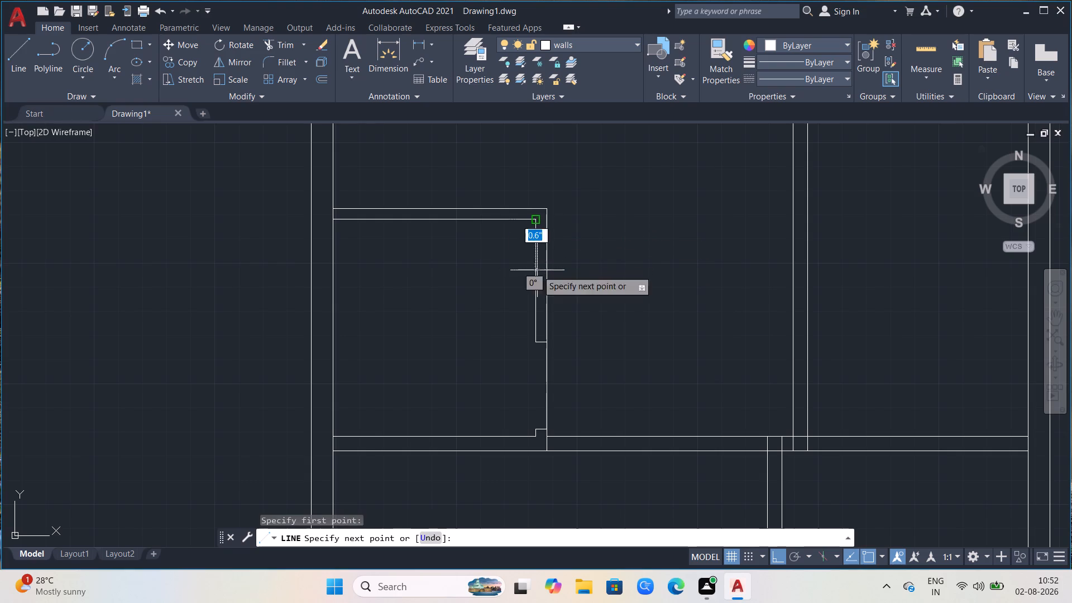
pyautogui.click(395, 269)
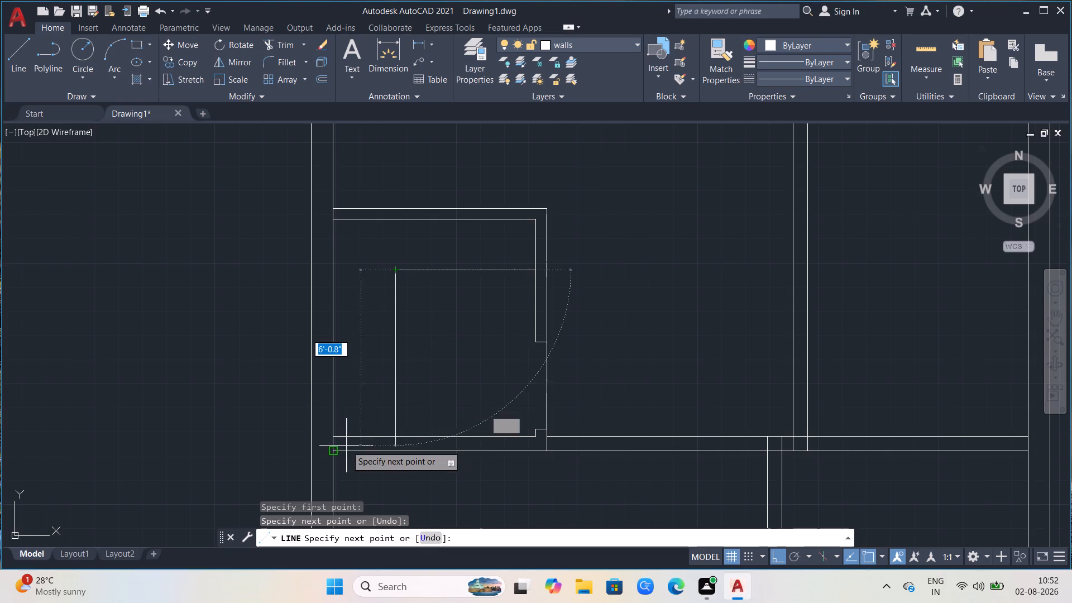
pyautogui.click(398, 439)
pyautogui.press('Escape')
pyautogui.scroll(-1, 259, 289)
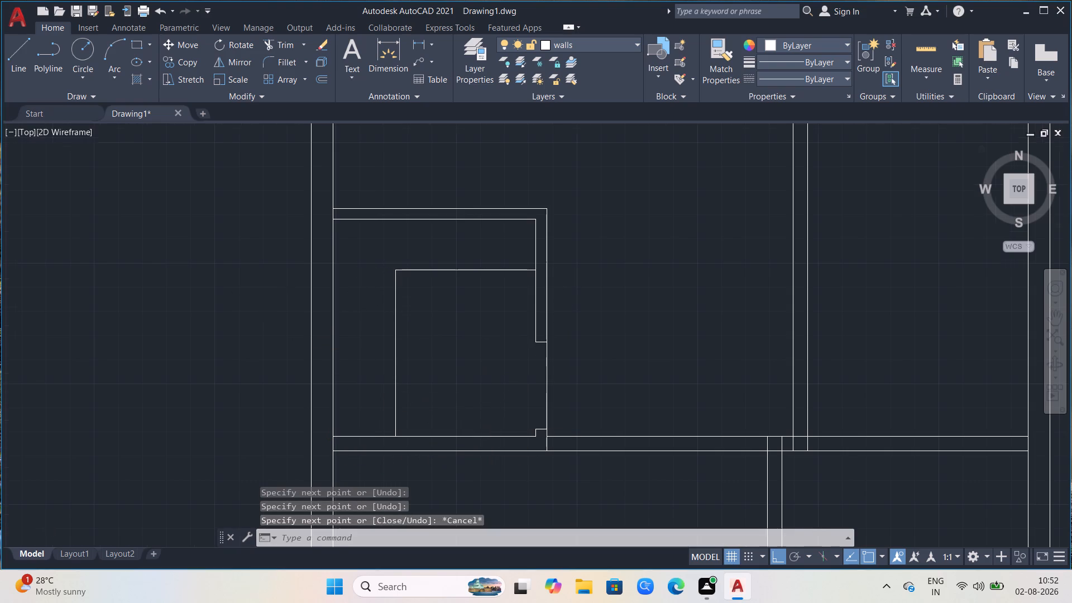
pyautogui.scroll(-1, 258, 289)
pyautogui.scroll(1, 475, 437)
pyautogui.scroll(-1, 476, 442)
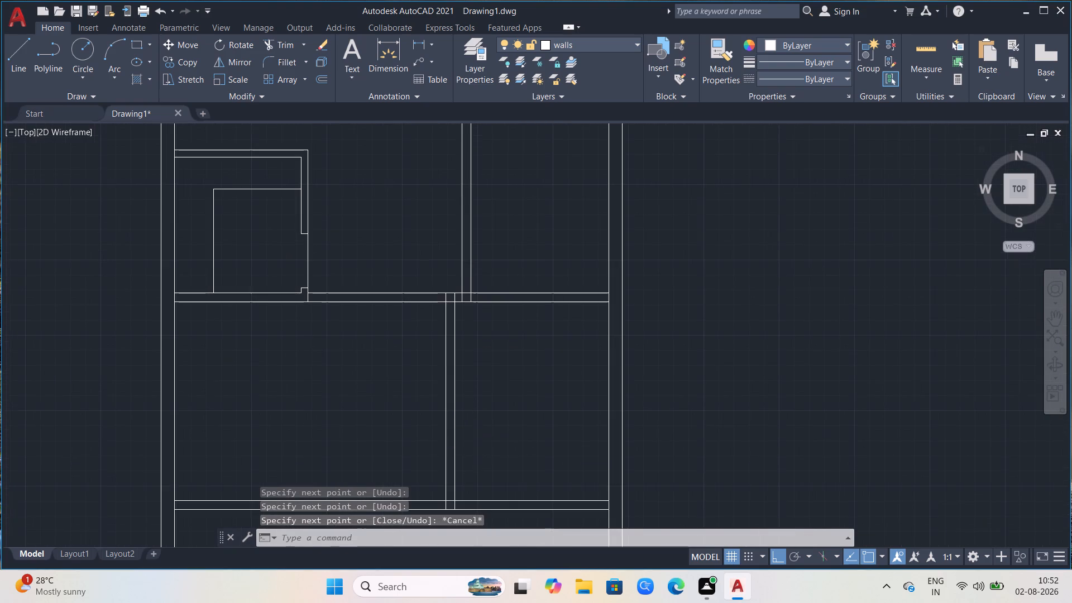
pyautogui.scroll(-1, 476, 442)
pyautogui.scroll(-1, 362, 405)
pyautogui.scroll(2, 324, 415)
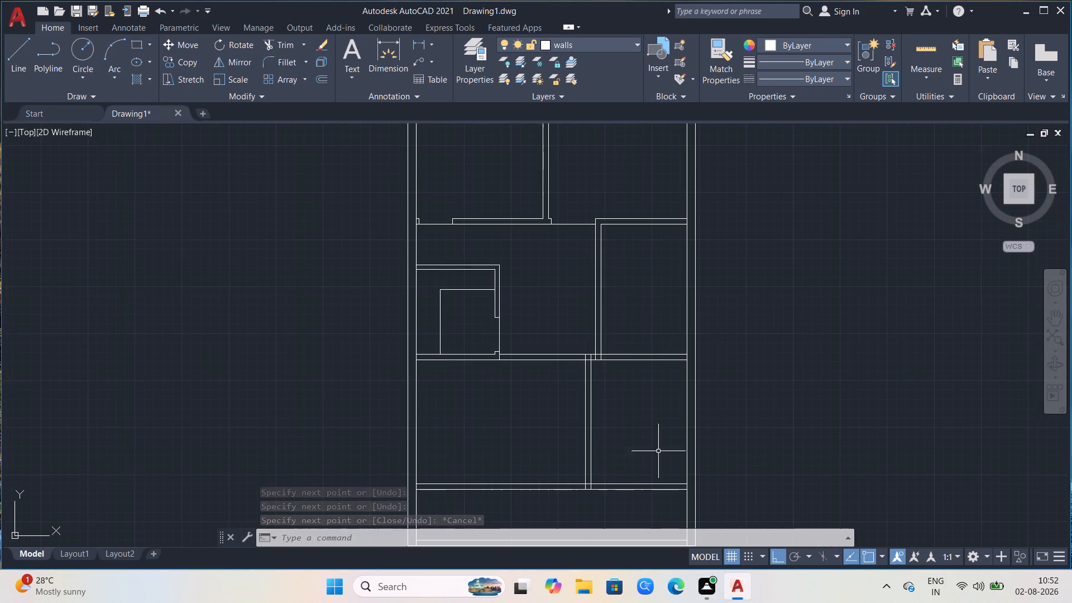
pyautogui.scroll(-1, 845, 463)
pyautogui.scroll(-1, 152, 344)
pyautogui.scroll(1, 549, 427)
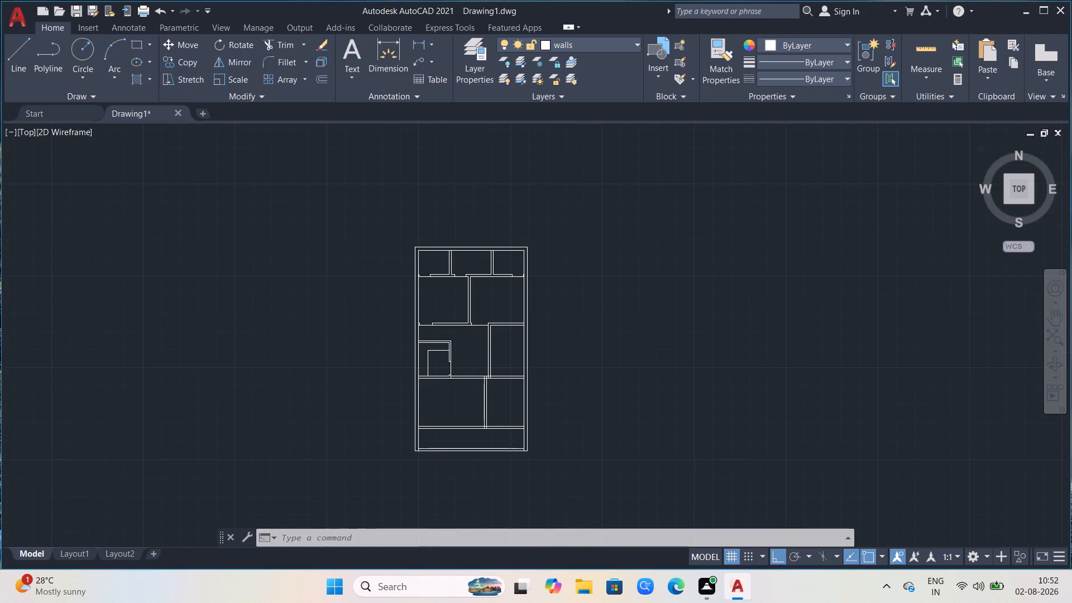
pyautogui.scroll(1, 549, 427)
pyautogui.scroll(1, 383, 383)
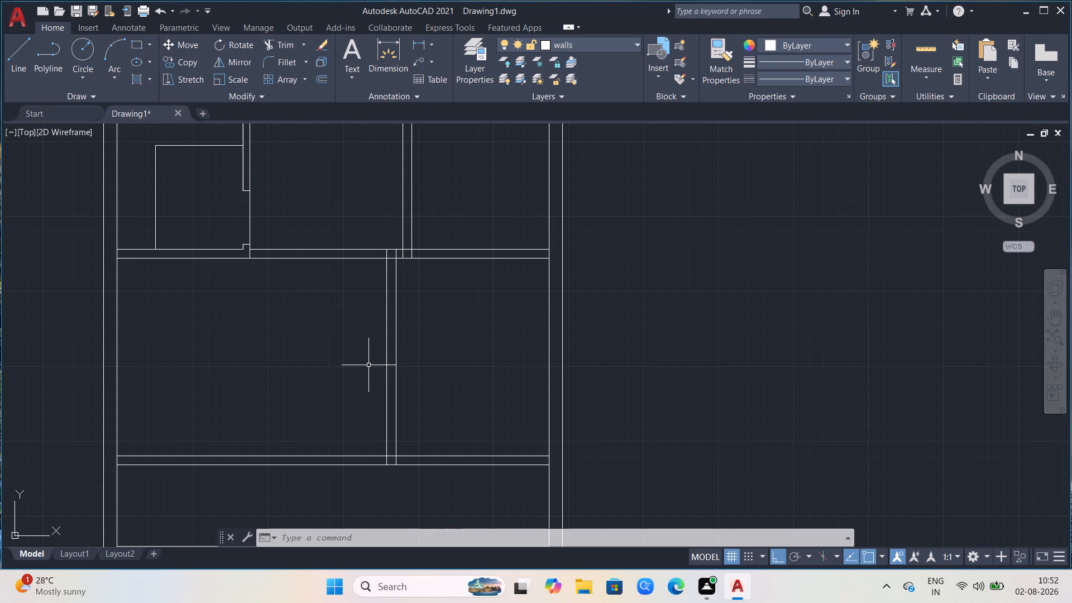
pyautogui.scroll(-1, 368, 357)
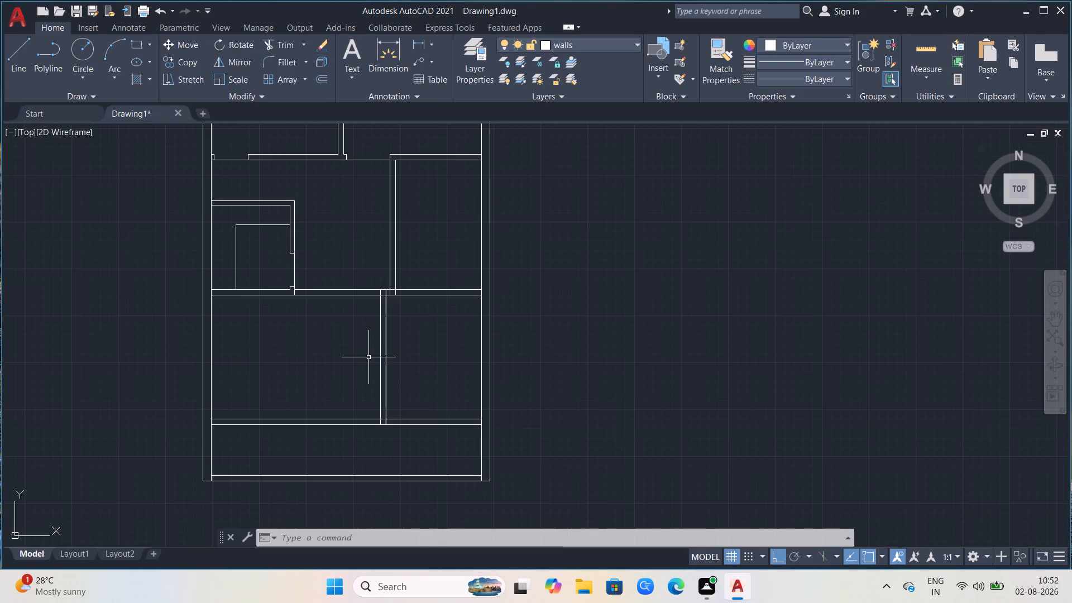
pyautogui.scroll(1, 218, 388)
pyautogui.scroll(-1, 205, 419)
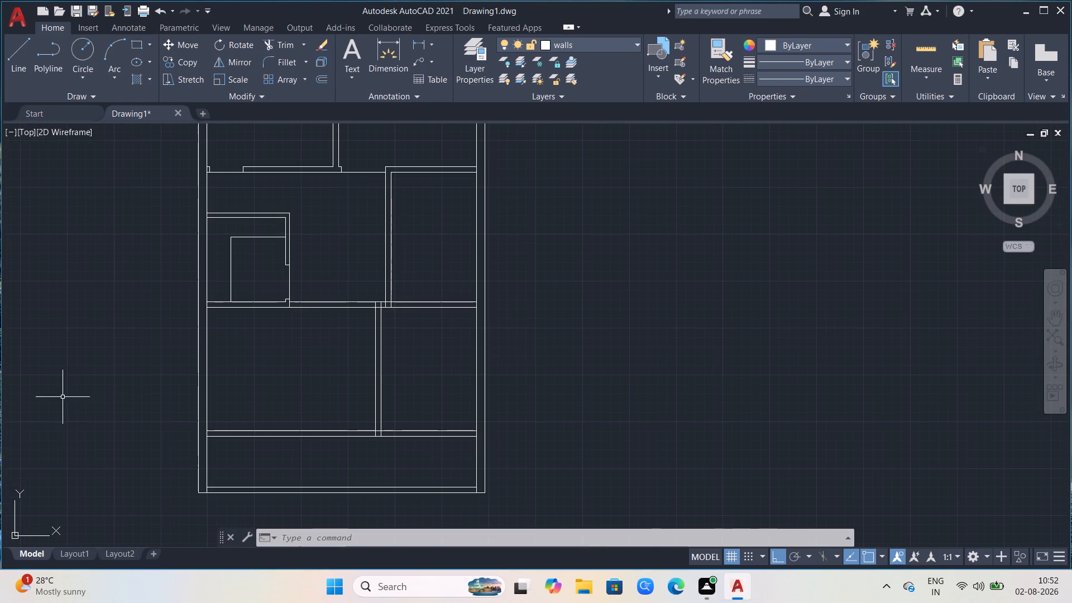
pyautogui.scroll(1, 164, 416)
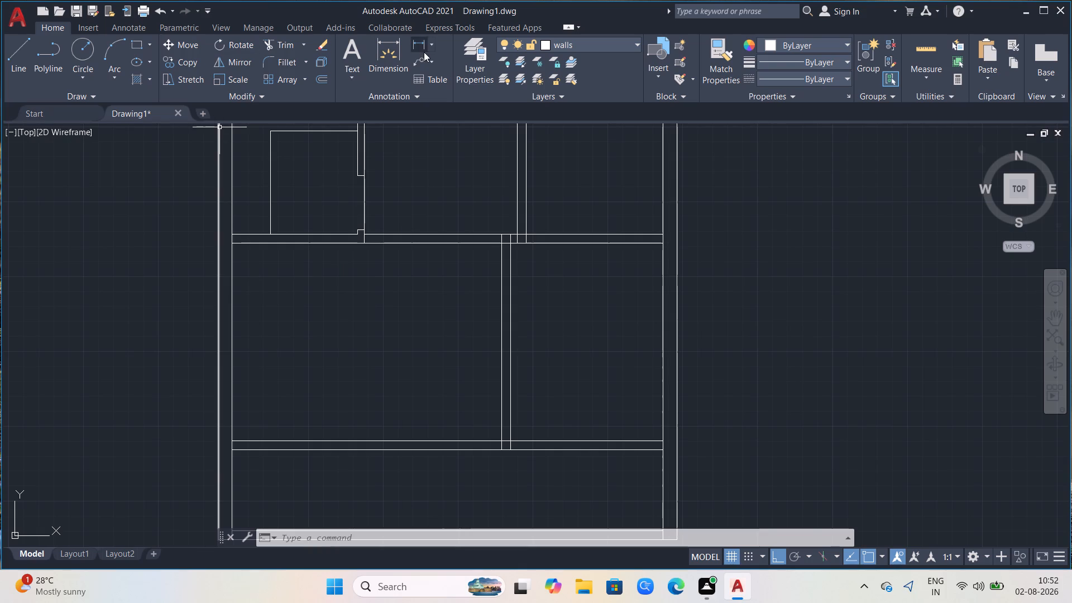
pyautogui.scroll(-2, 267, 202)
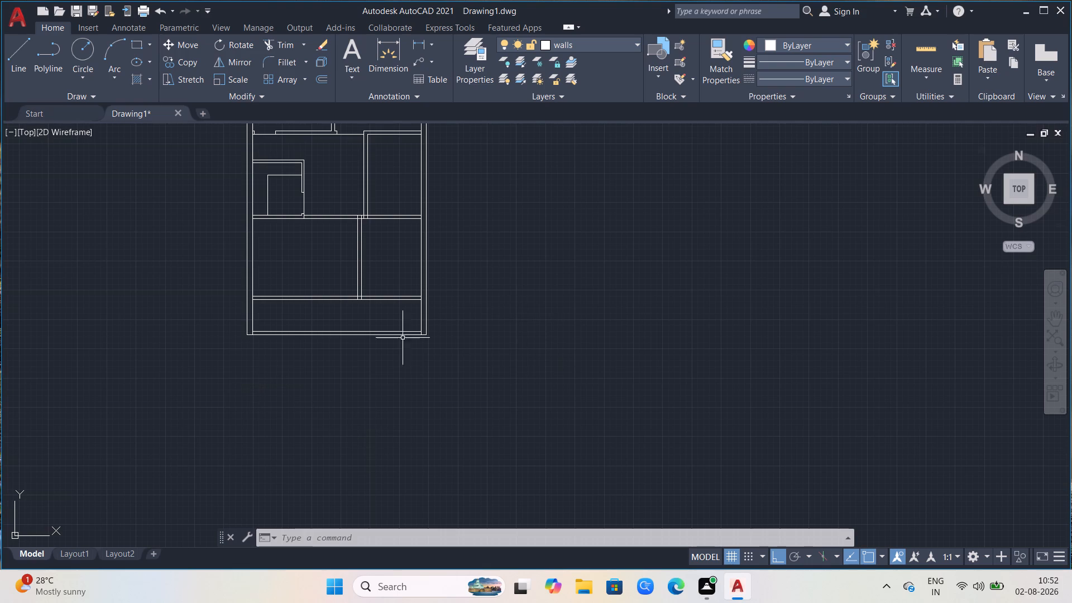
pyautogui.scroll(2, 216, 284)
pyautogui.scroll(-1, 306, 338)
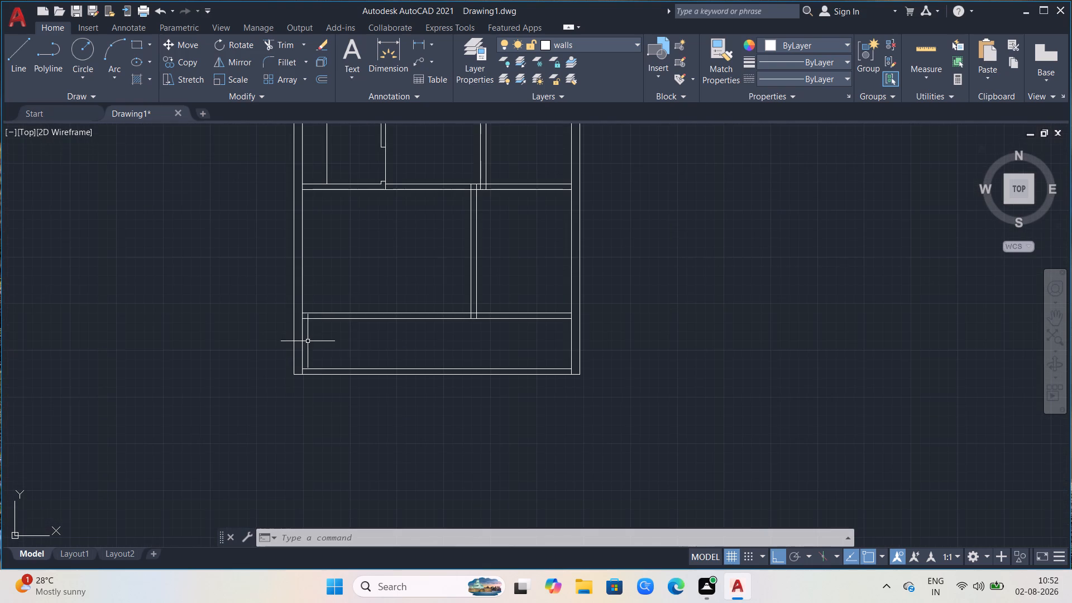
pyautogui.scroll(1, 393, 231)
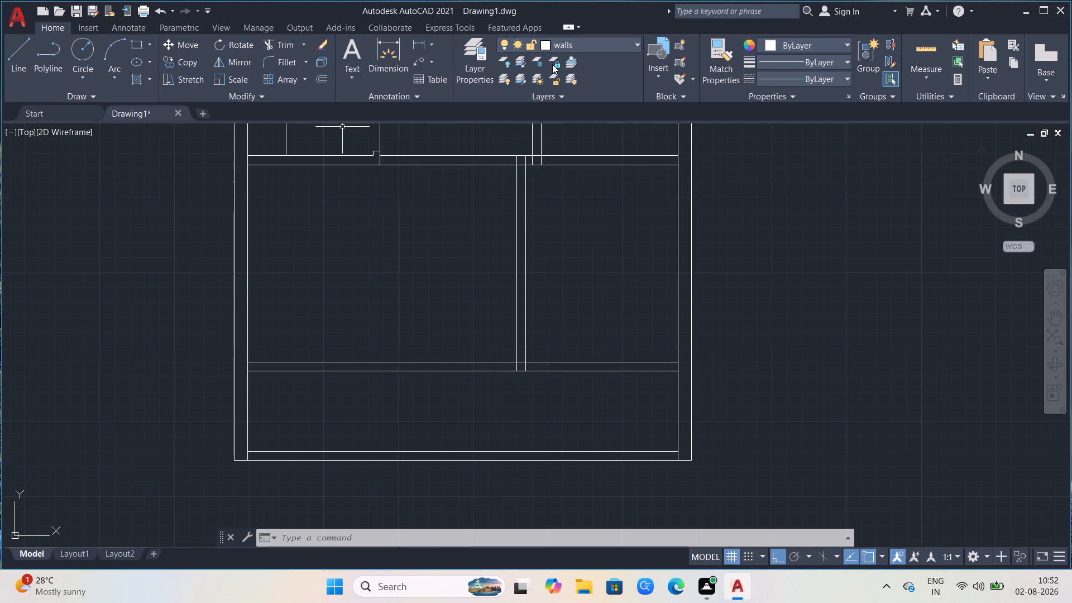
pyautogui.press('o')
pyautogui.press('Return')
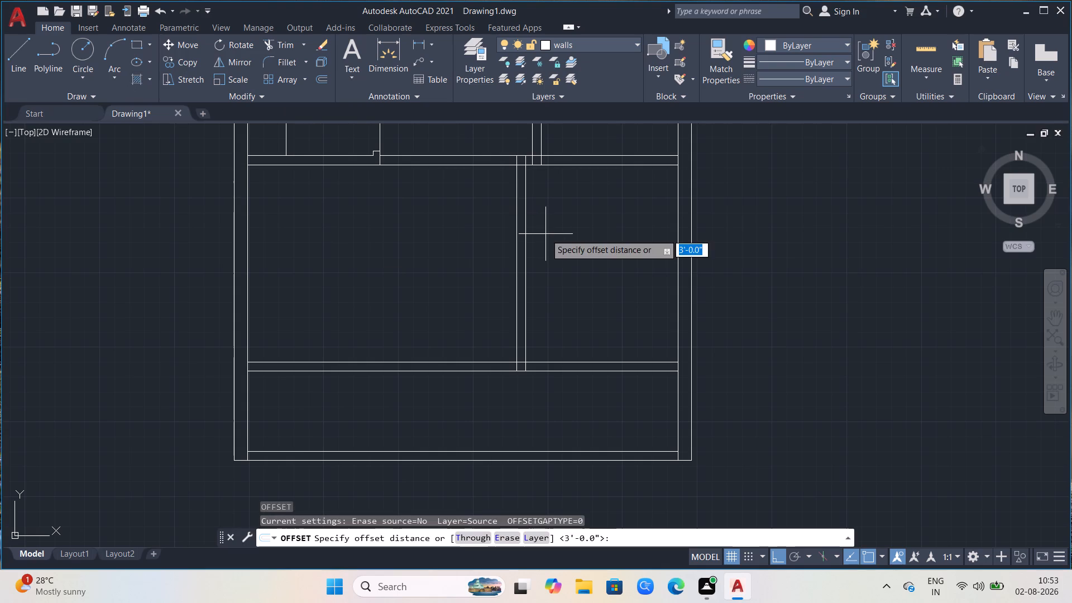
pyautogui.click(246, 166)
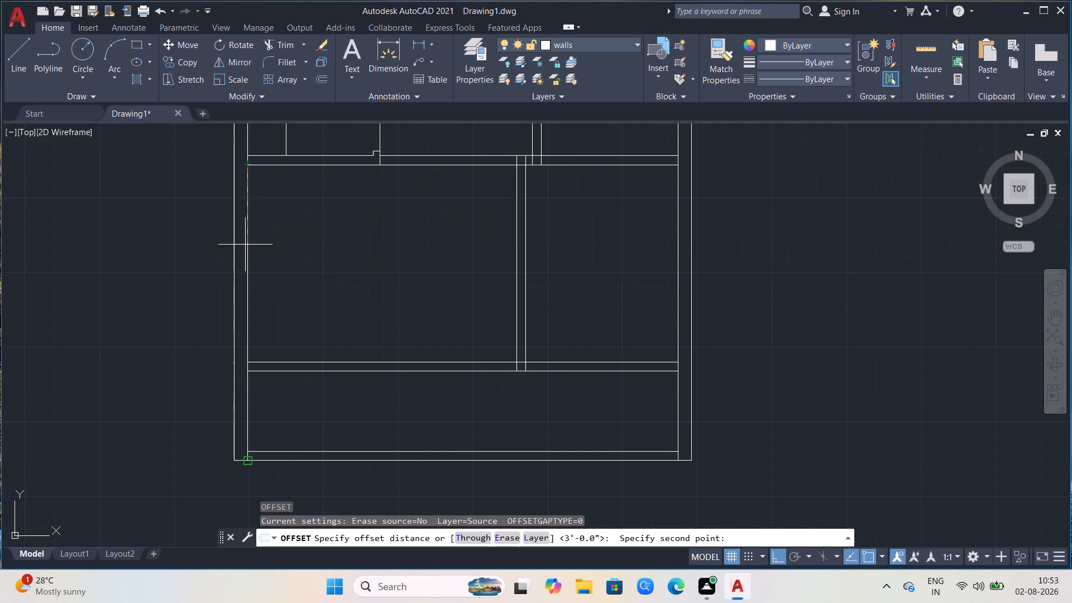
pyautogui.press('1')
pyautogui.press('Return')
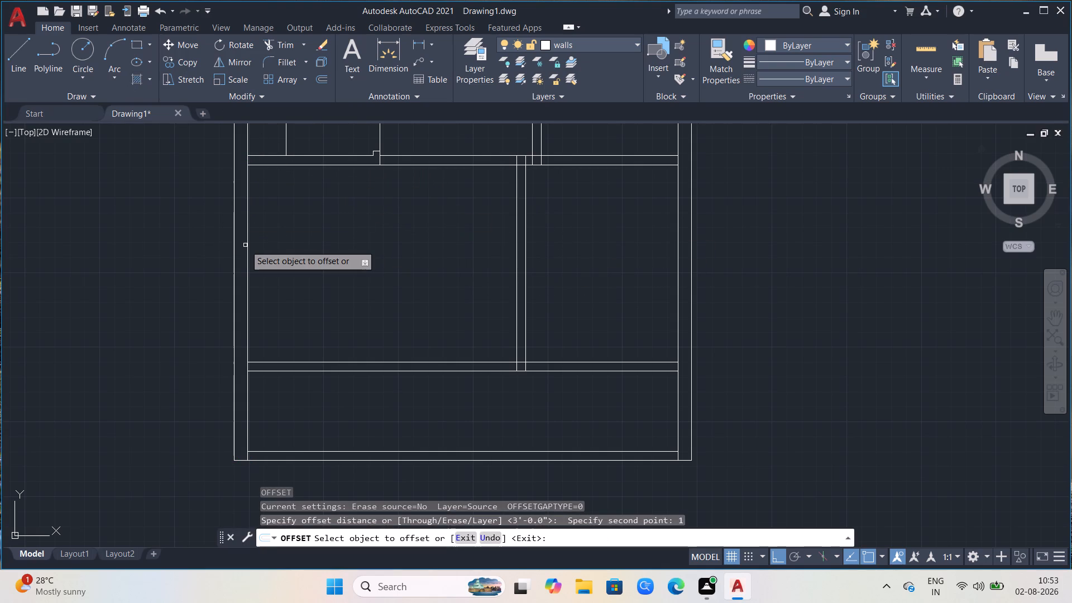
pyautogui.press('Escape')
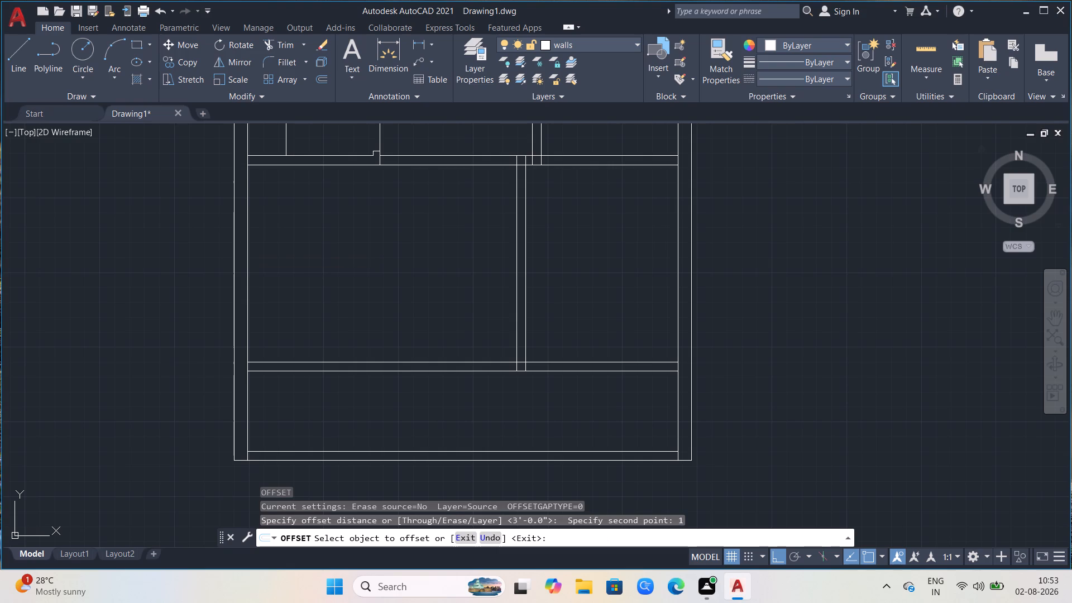
# Offset the large lower-left room's top and bottom wall lines 1' into the room.
pyautogui.press('o')
pyautogui.press('Return')
pyautogui.press('1')
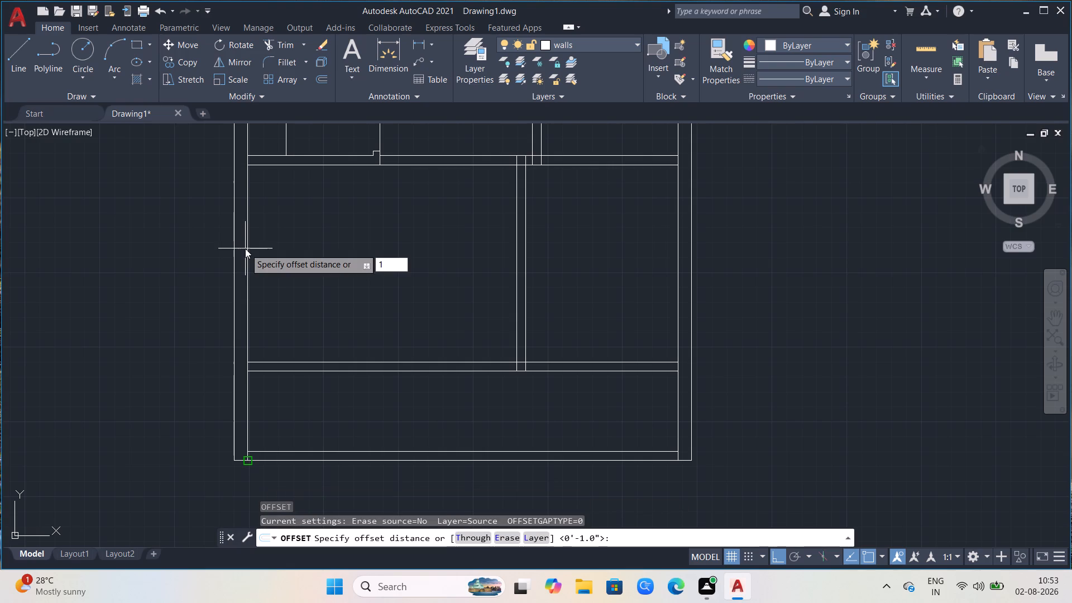
pyautogui.press("'")
pyautogui.press('Return')
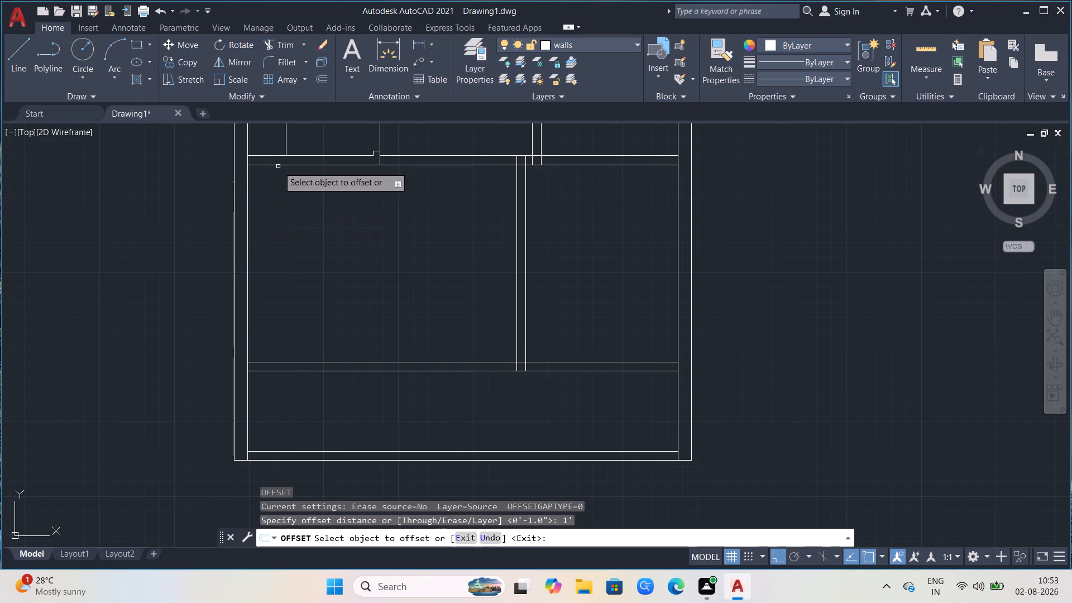
pyautogui.click(278, 166)
pyautogui.click(277, 206)
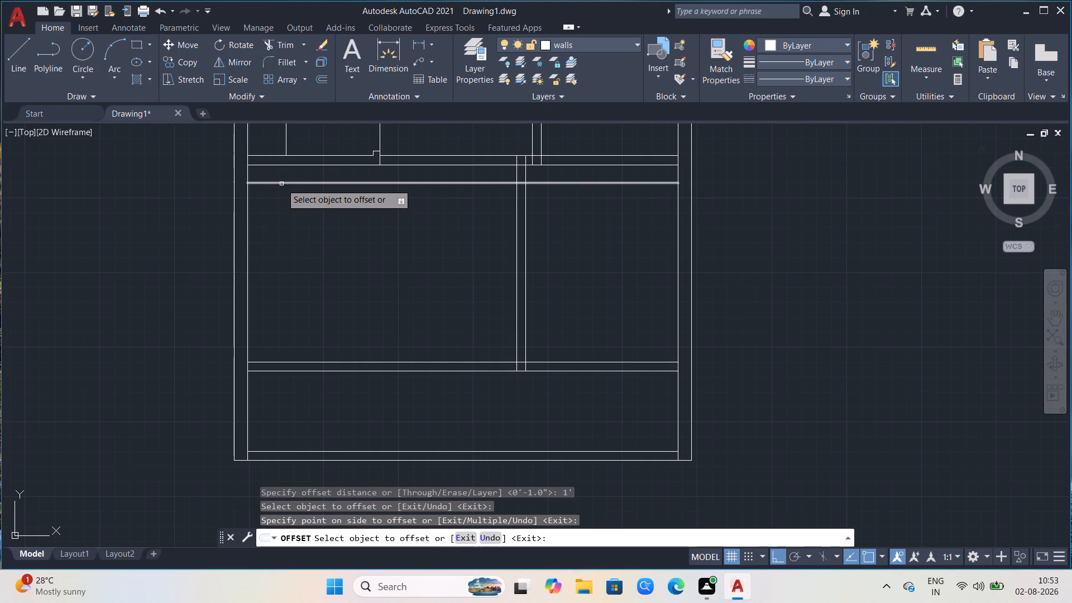
pyautogui.click(269, 362)
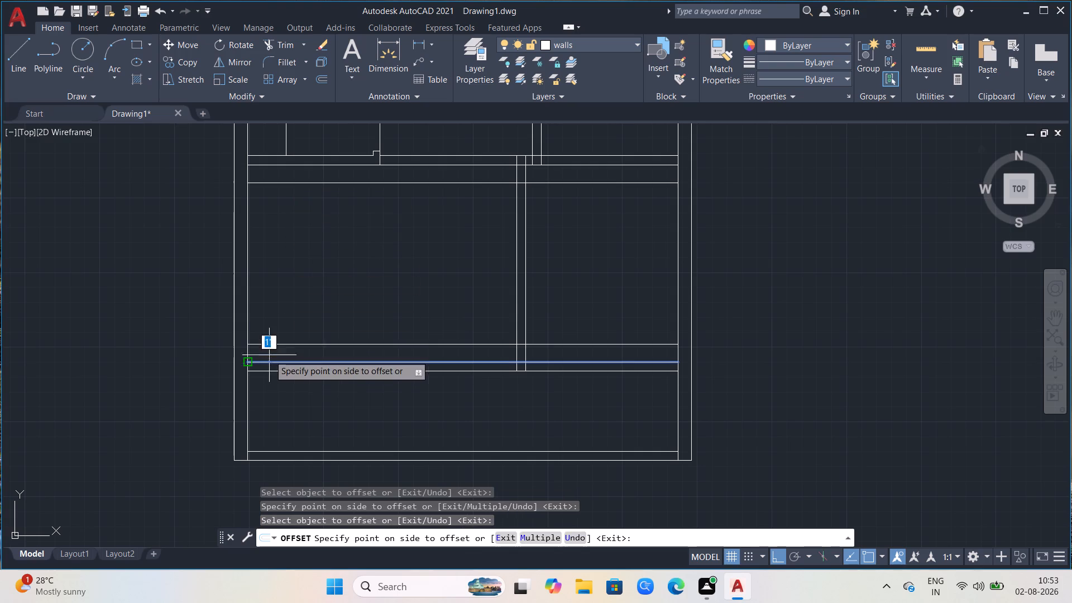
pyautogui.click(270, 318)
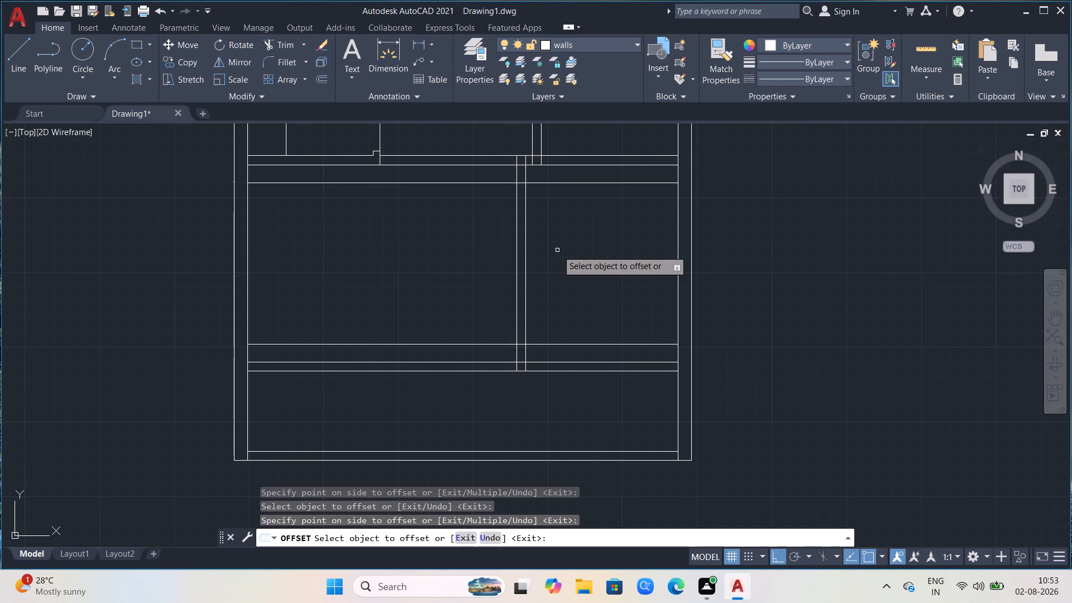
pyautogui.press('Escape')
# Extend both 1' offset lines to the outer face of the left outer wall.
pyautogui.press('e')
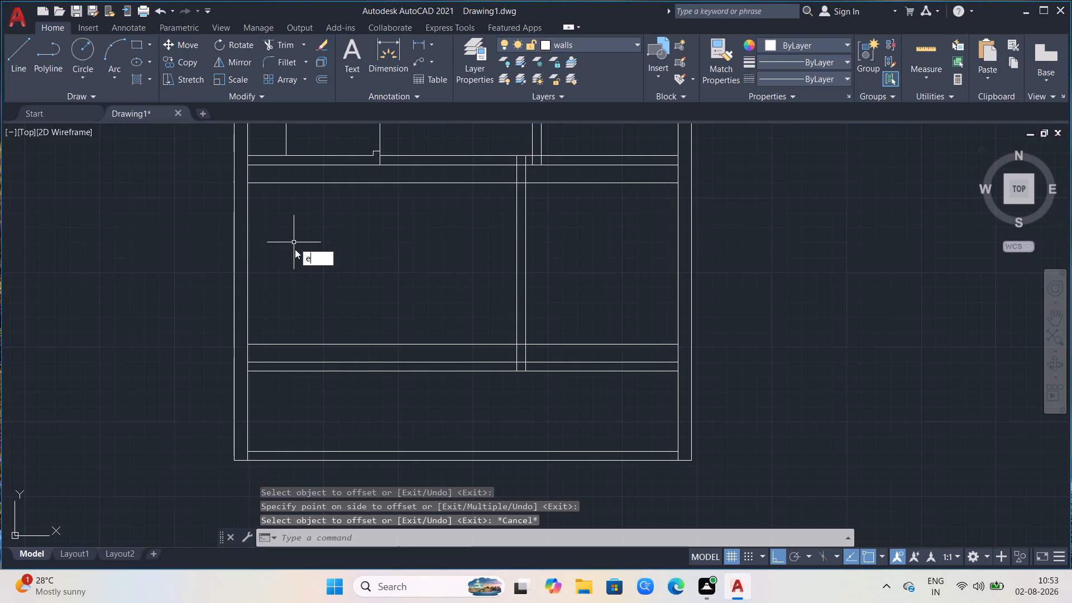
pyautogui.press('x')
pyautogui.press('Return')
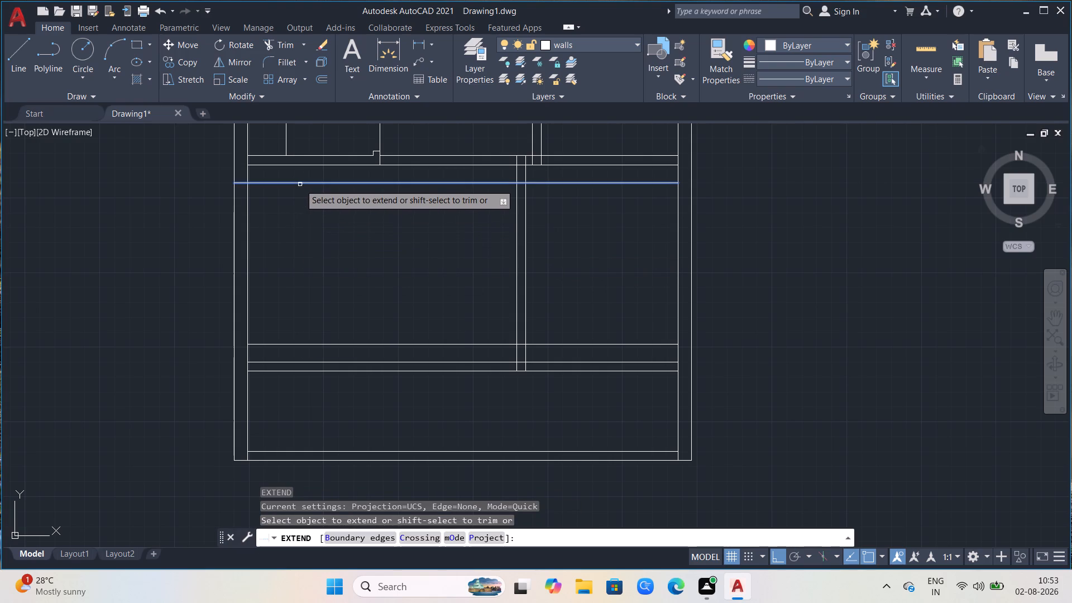
pyautogui.click(300, 184)
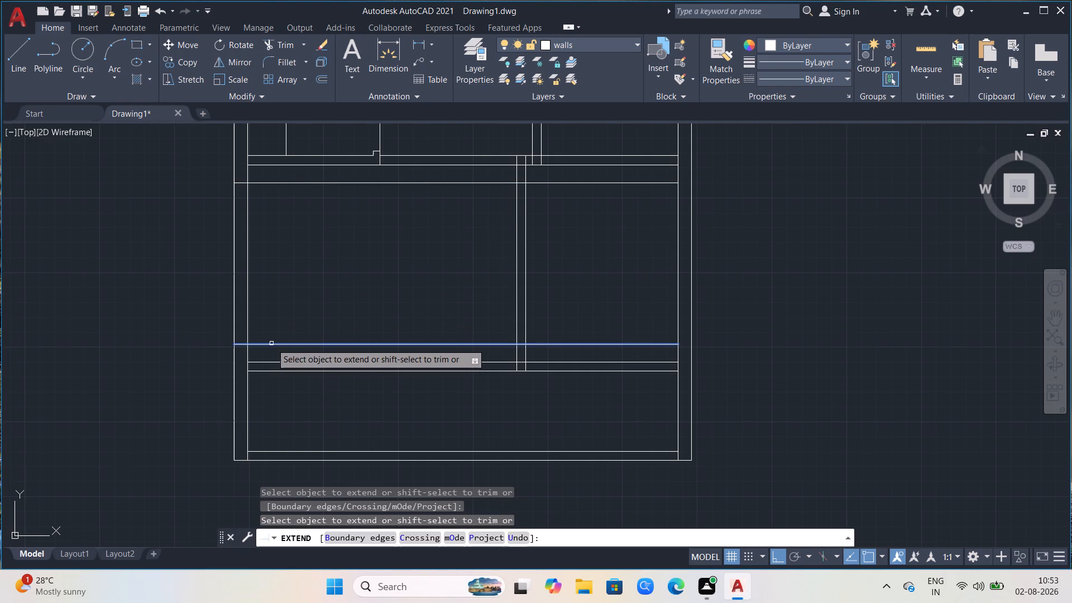
pyautogui.click(271, 343)
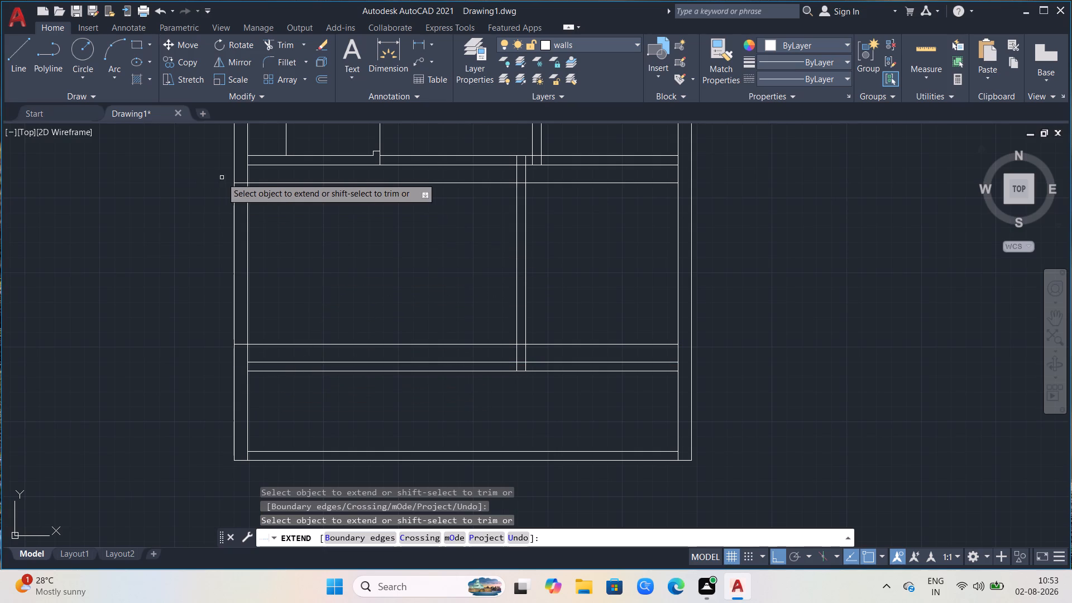
# Trim the left outer wall's inner line between the two jambs and remove the leftover offset lines across both lower rooms.
pyautogui.keyDown('ctrl'); pyautogui.keyDown('shift'); pyautogui.click(247, 198); pyautogui.keyUp('shift'); pyautogui.keyUp('ctrl')
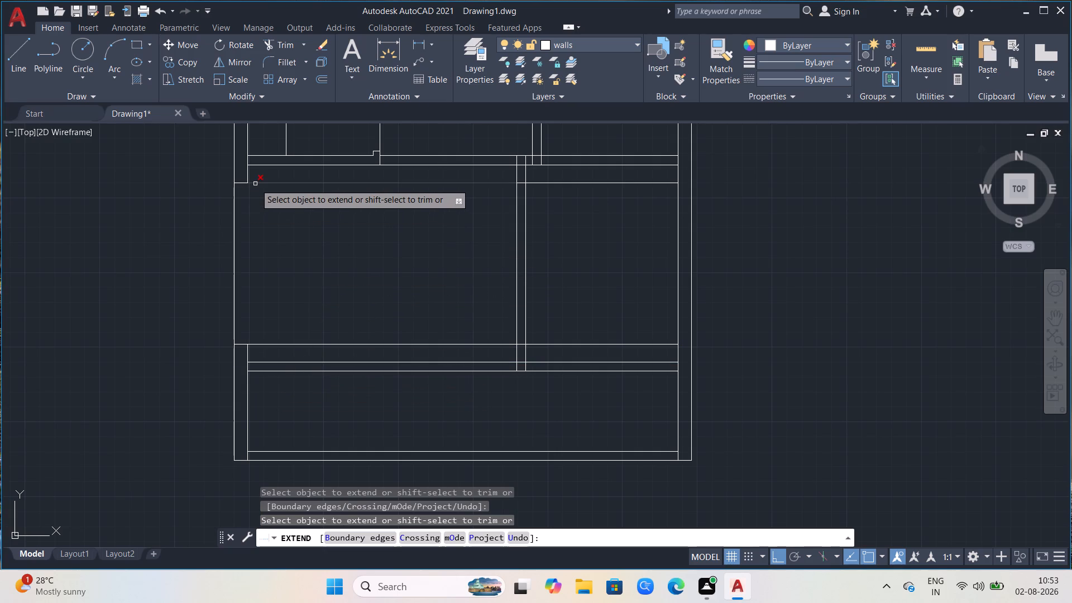
pyautogui.keyDown('ctrl'); pyautogui.keyDown('shift'); pyautogui.click(255, 184); pyautogui.keyUp('shift'); pyautogui.keyUp('ctrl')
pyautogui.keyDown('ctrl'); pyautogui.keyDown('shift'); pyautogui.click(299, 342); pyautogui.keyUp('shift'); pyautogui.keyUp('ctrl')
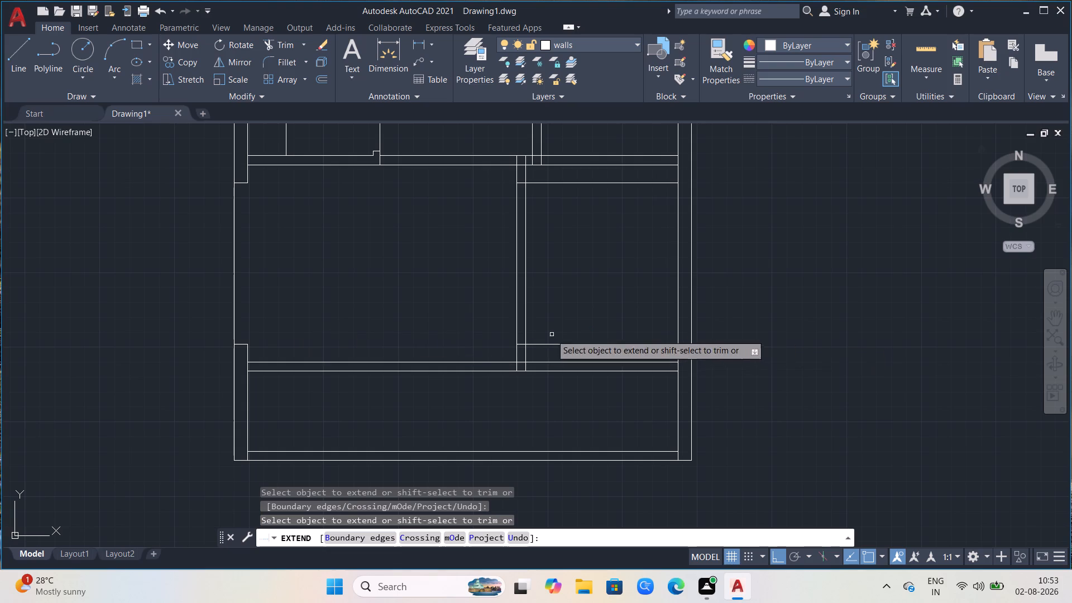
pyautogui.keyDown('ctrl'); pyautogui.keyDown('shift'); pyautogui.click(524, 343); pyautogui.keyUp('shift'); pyautogui.keyUp('ctrl')
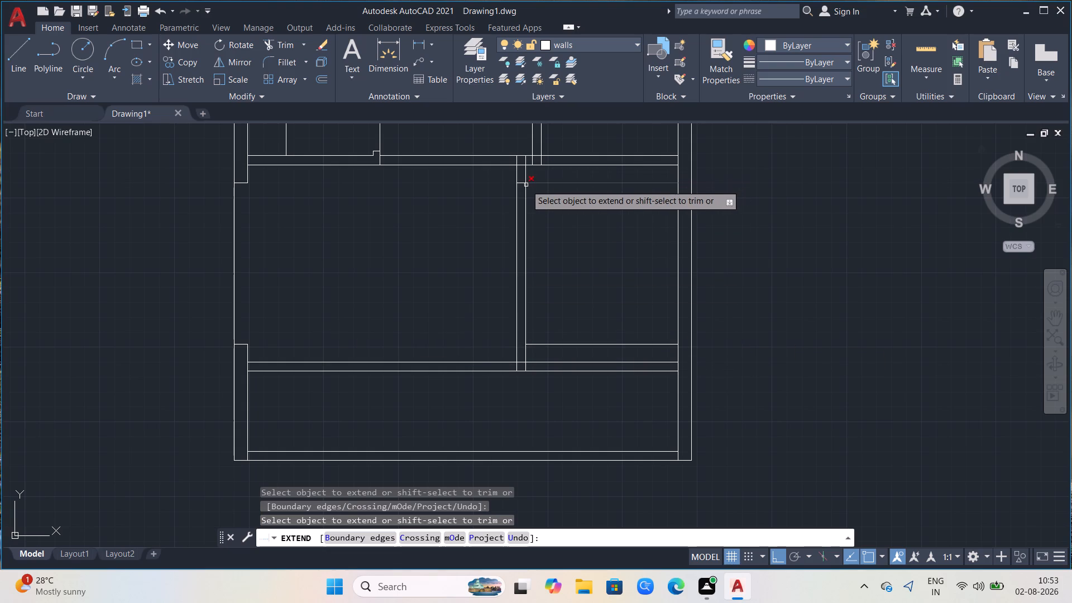
pyautogui.keyDown('ctrl'); pyautogui.keyDown('shift'); pyautogui.click(523, 184); pyautogui.keyUp('shift'); pyautogui.keyUp('ctrl')
pyautogui.keyDown('ctrl'); pyautogui.keyDown('shift'); pyautogui.click(536, 184); pyautogui.keyUp('shift'); pyautogui.keyUp('ctrl')
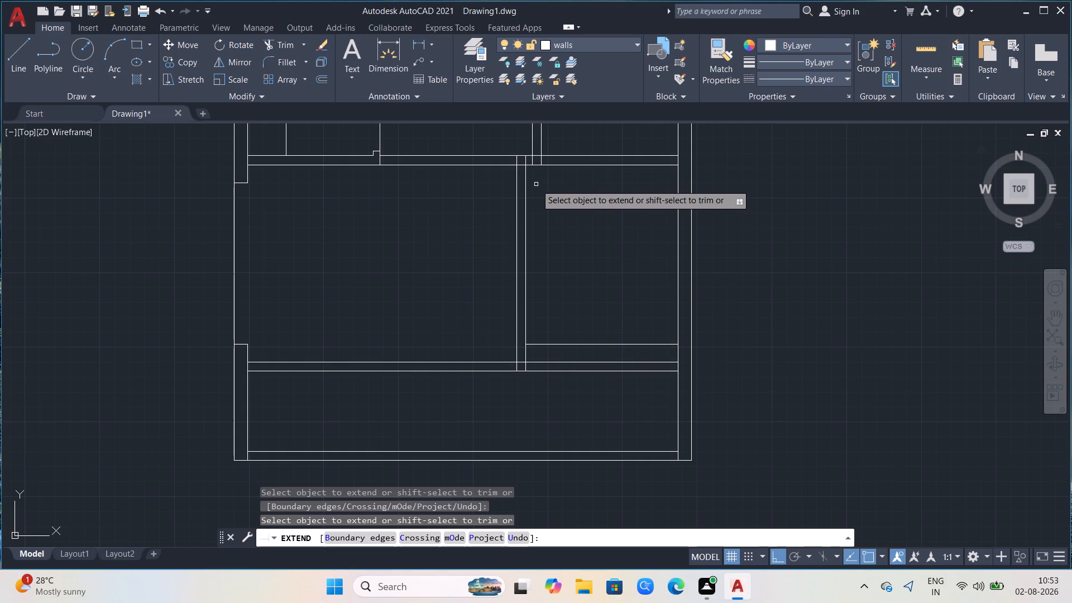
pyautogui.keyDown('ctrl'); pyautogui.keyDown('shift'); pyautogui.click(561, 344); pyautogui.keyUp('shift'); pyautogui.keyUp('ctrl')
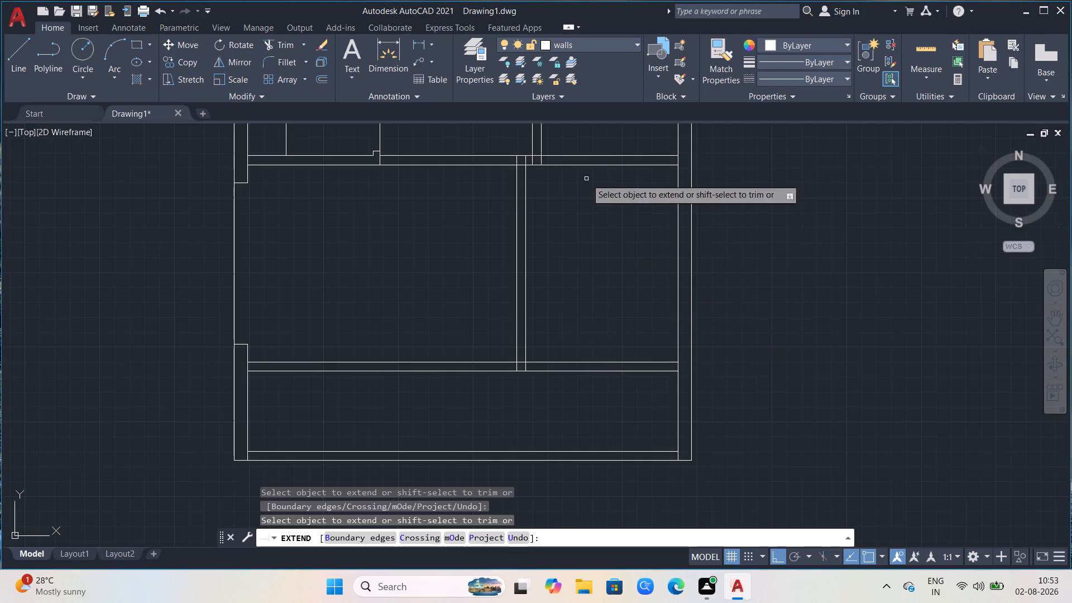
pyautogui.keyDown('ctrl'); pyautogui.keyDown('shift'); pyautogui.scroll(-1, 576, 161); pyautogui.keyUp('shift'); pyautogui.keyUp('ctrl')
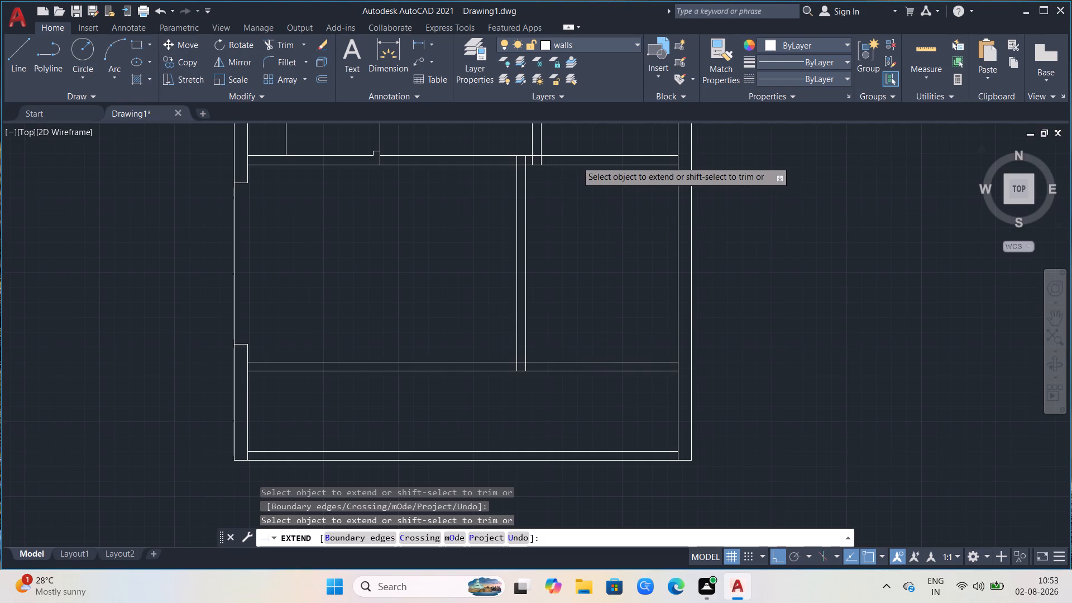
pyautogui.keyDown('ctrl'); pyautogui.keyDown('shift'); pyautogui.scroll(3, 580, 138); pyautogui.keyUp('shift'); pyautogui.keyUp('ctrl')
pyautogui.keyDown('ctrl'); pyautogui.keyDown('shift'); pyautogui.scroll(-1, 575, 164); pyautogui.keyUp('shift'); pyautogui.keyUp('ctrl')
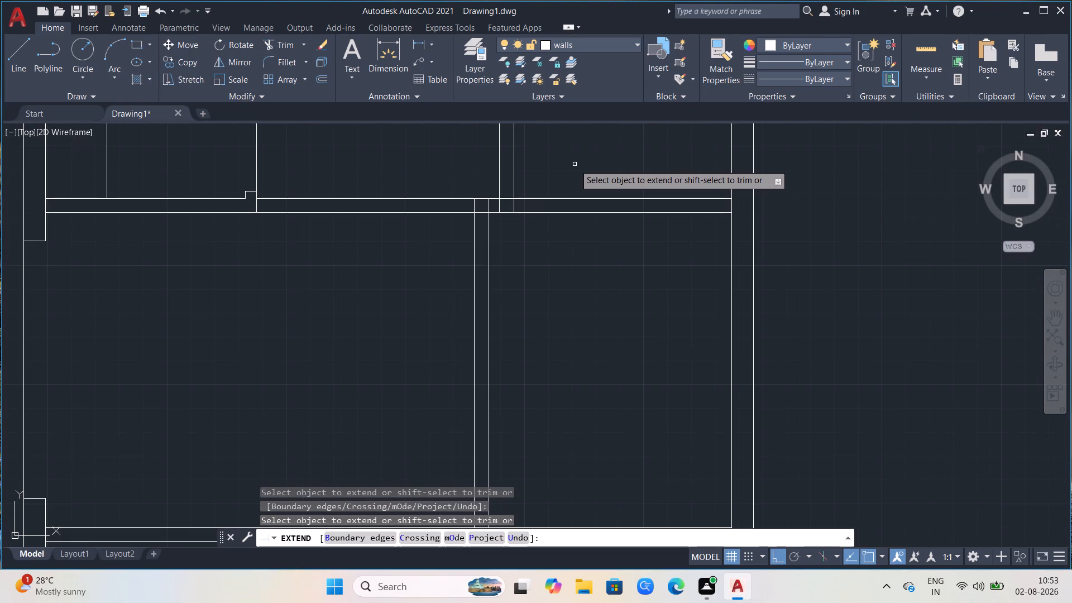
pyautogui.press('Escape')
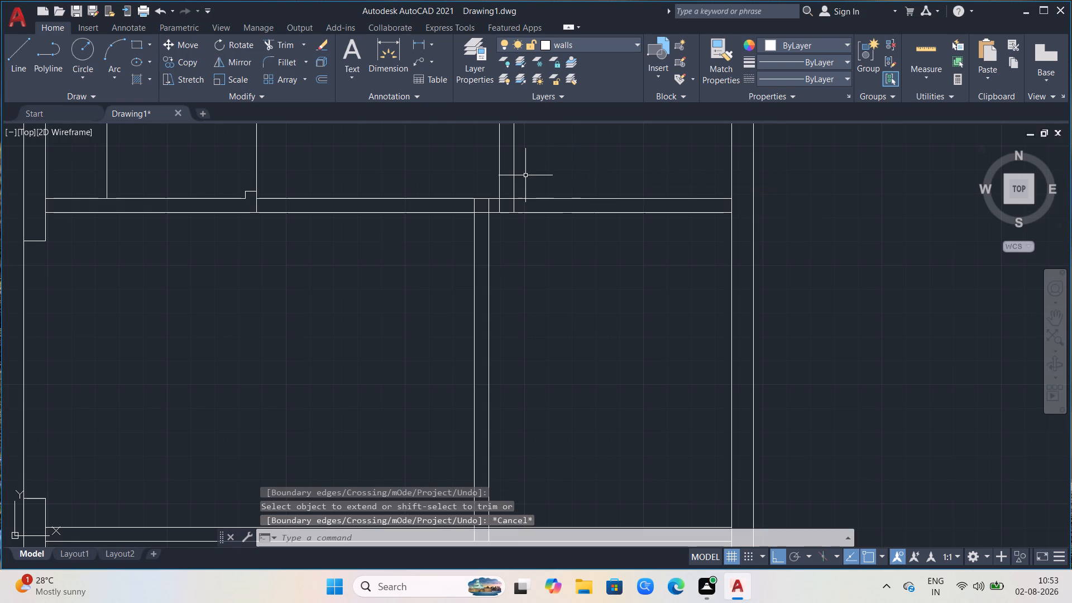
# Offset the right line of the upper-right room's vertical partition 3' into that room to mark a door jamb.
pyautogui.press('o')
pyautogui.press('Return')
pyautogui.click(514, 197)
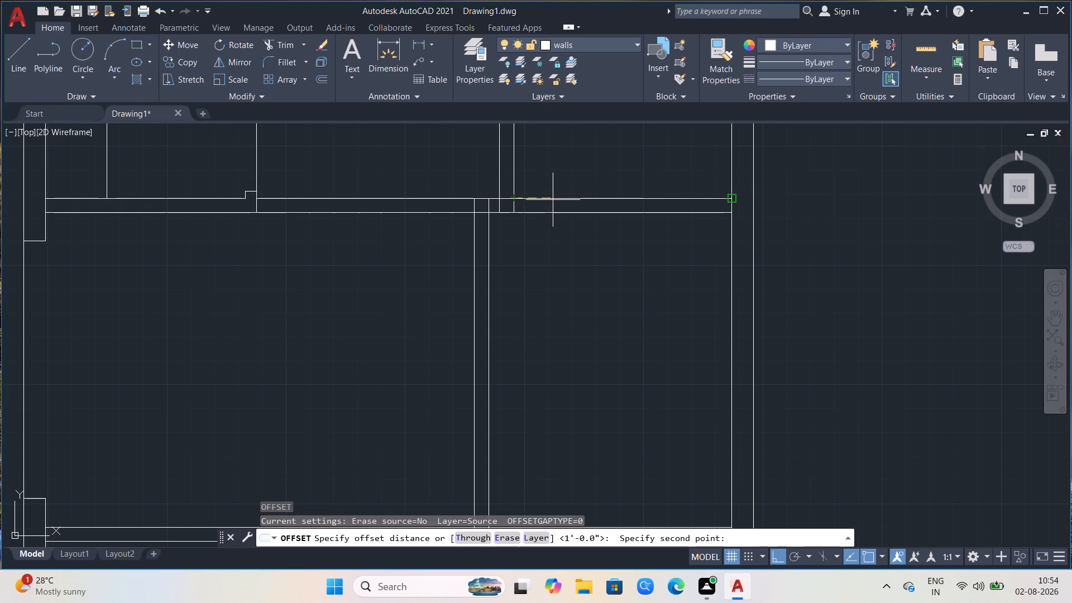
pyautogui.write("3'")
pyautogui.press('Return')
pyautogui.click(515, 182)
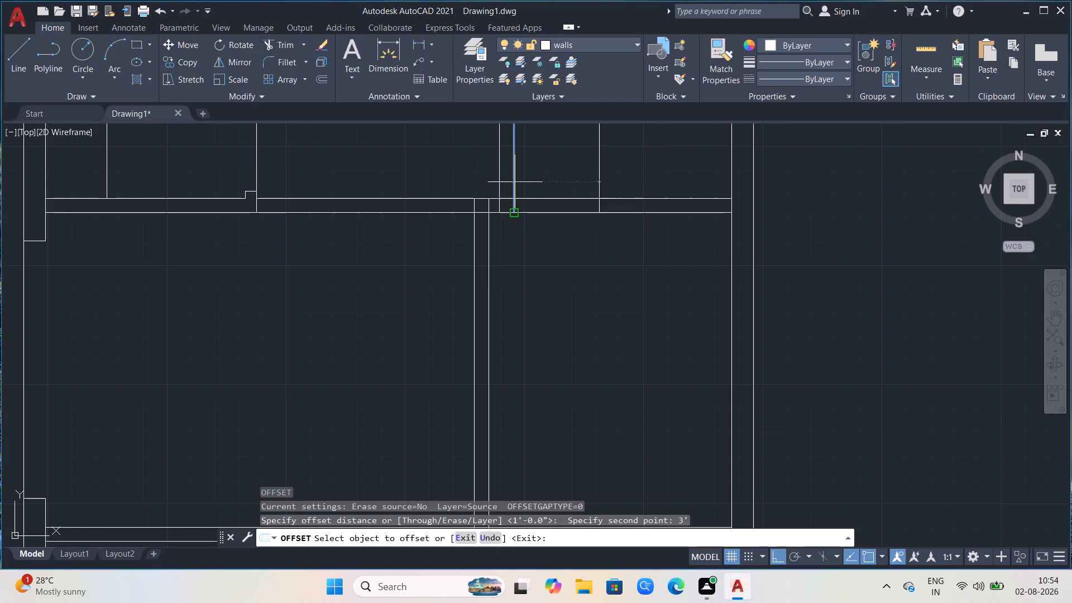
pyautogui.click(591, 176)
pyautogui.scroll(-1, 569, 234)
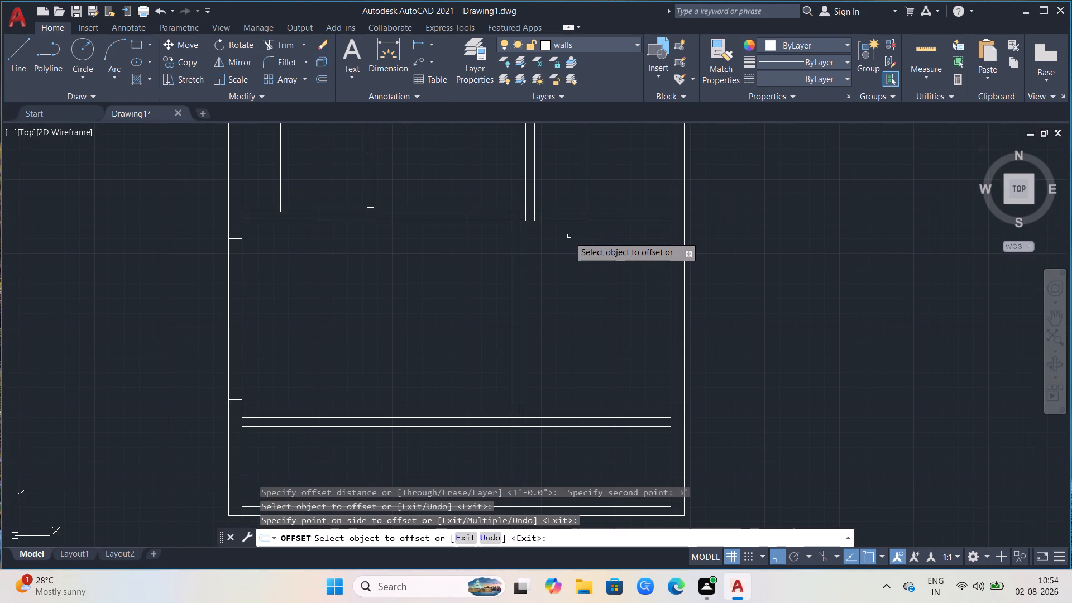
pyautogui.scroll(-1, 569, 236)
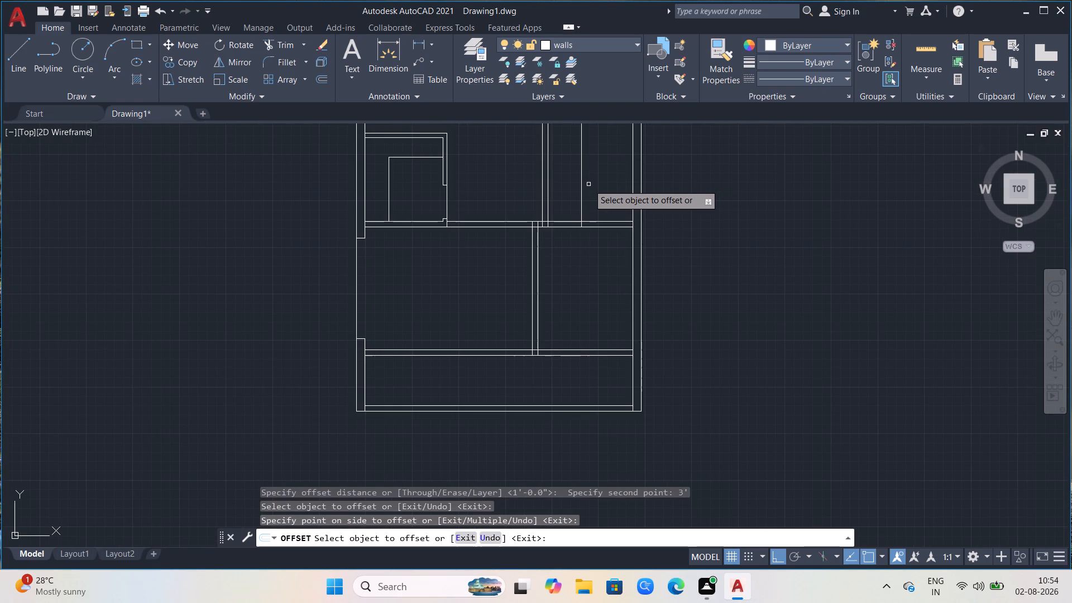
pyautogui.press('Escape')
# Trim the horizontal wall's upper line between the upper-right room's partition and the 3' jamb, and remove the leftover offset line above.
pyautogui.write('tr')
pyautogui.press('Return')
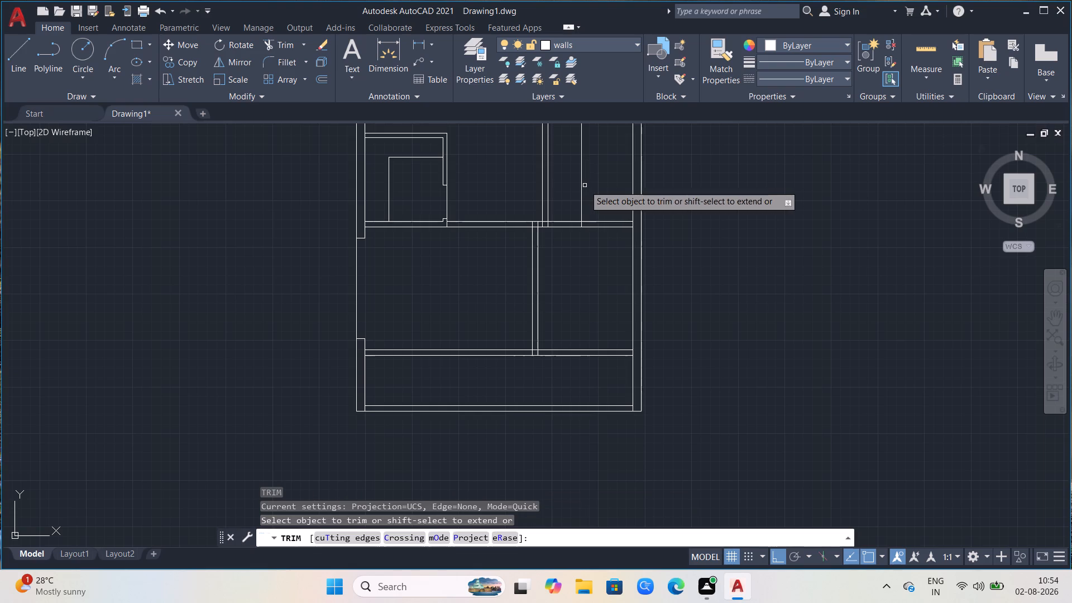
pyautogui.click(569, 222)
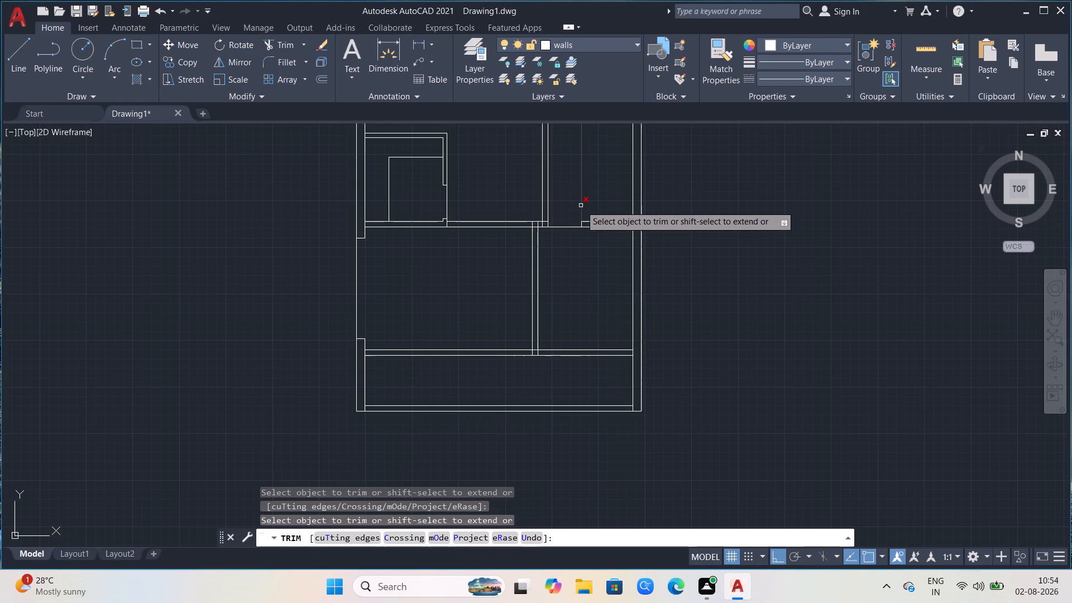
pyautogui.click(582, 202)
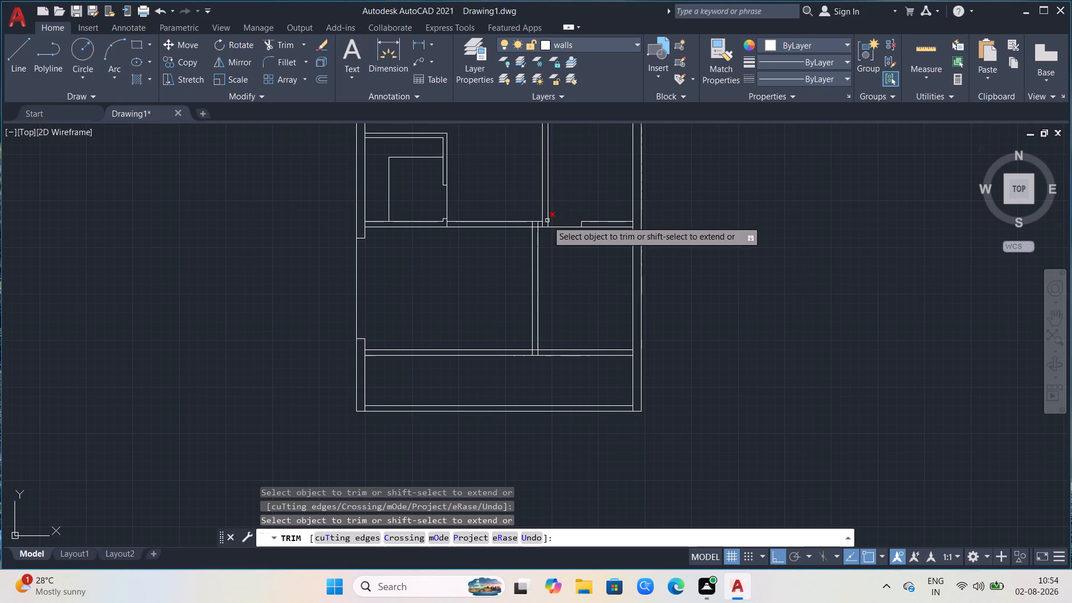
# Trim the overlapping line ends inside the horizontal wall where the upper and lower vertical partitions meet it.
pyautogui.scroll(2, 545, 221)
pyautogui.click(544, 221)
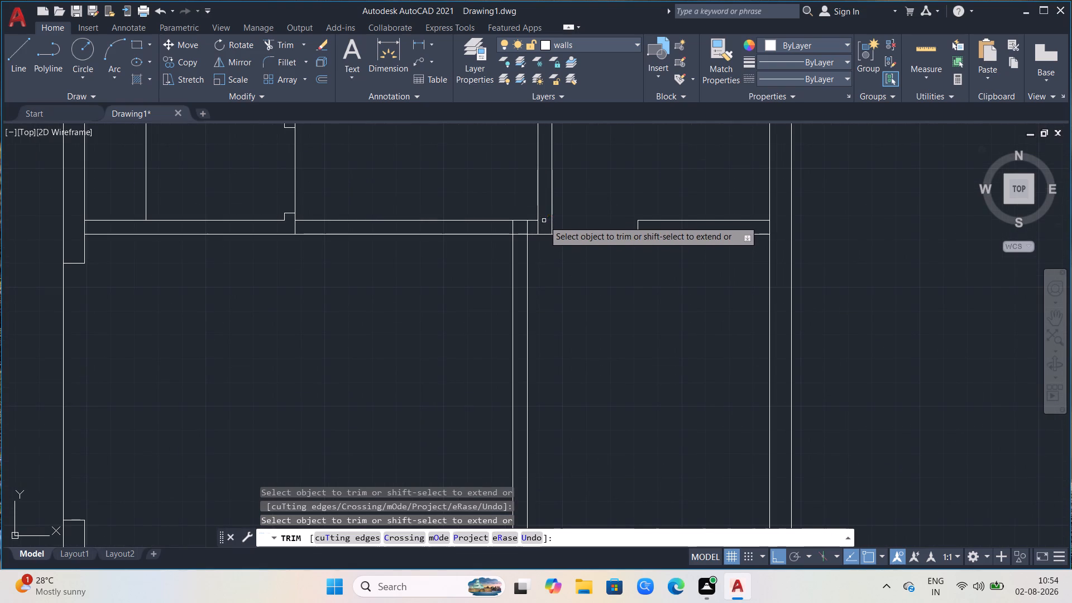
pyautogui.click(539, 226)
pyautogui.click(528, 229)
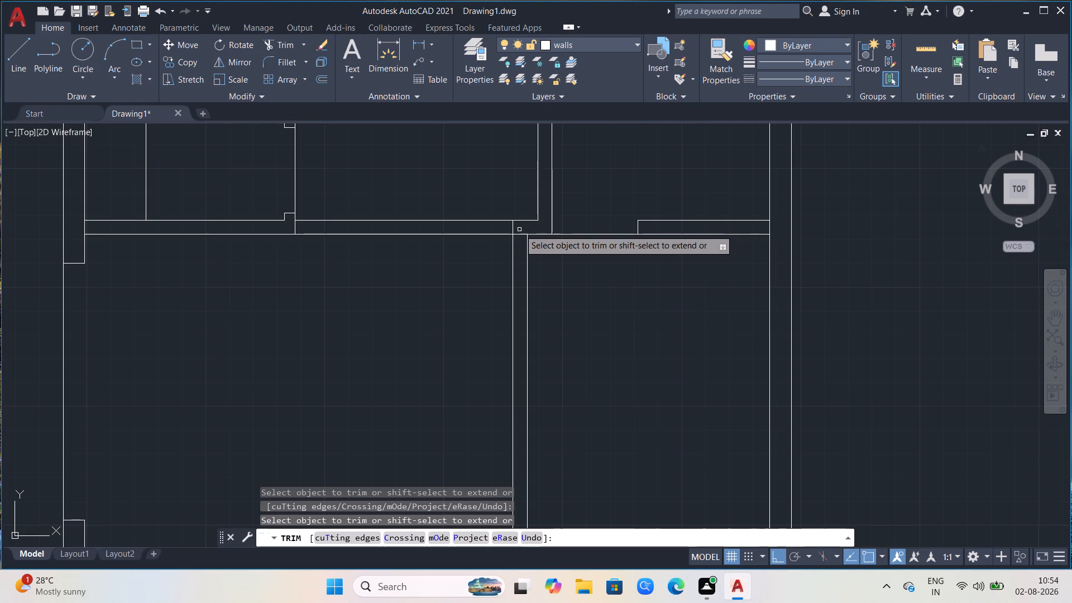
pyautogui.click(513, 228)
# Examine the whole floor plan for wall junctions and openings that still need work.
pyautogui.scroll(-1, 596, 227)
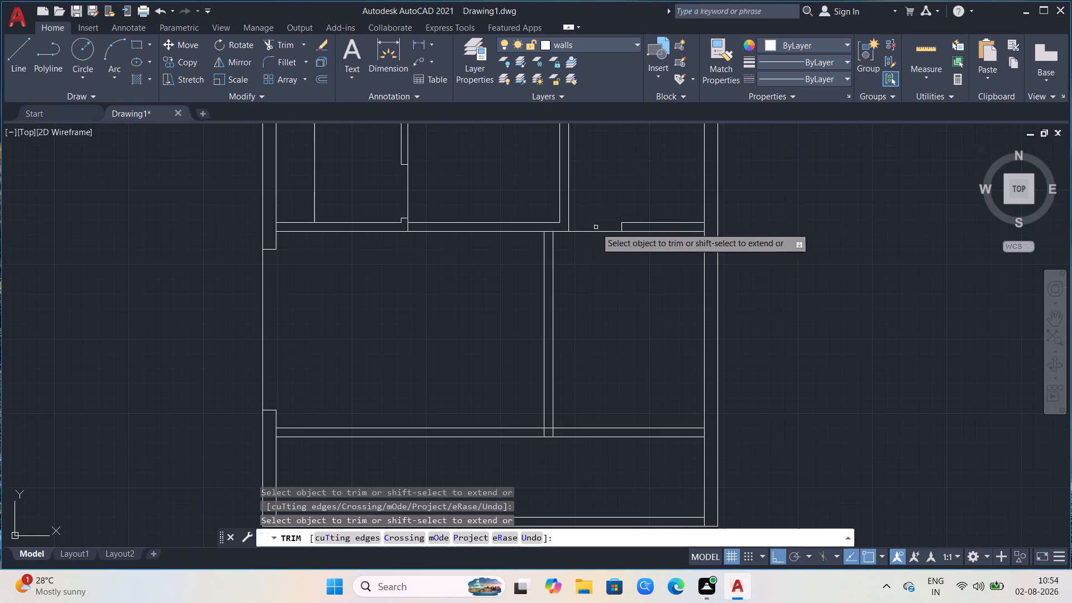
pyautogui.scroll(-1, 505, 299)
pyautogui.scroll(-2, 619, 286)
pyautogui.scroll(1, 601, 206)
pyautogui.scroll(-1, 597, 276)
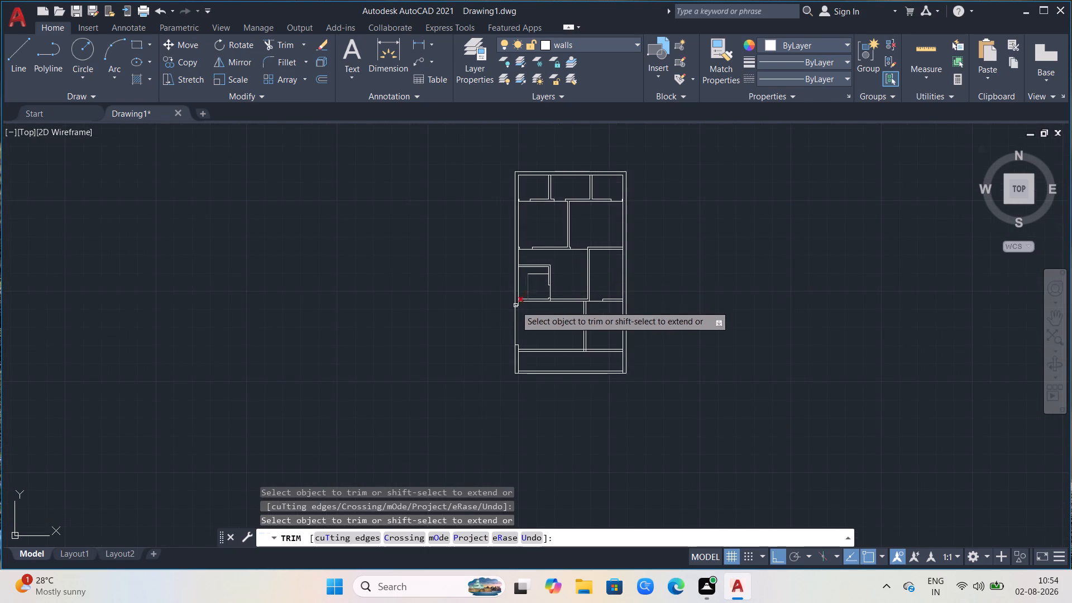
pyautogui.scroll(1, 510, 312)
pyautogui.scroll(-2, 232, 265)
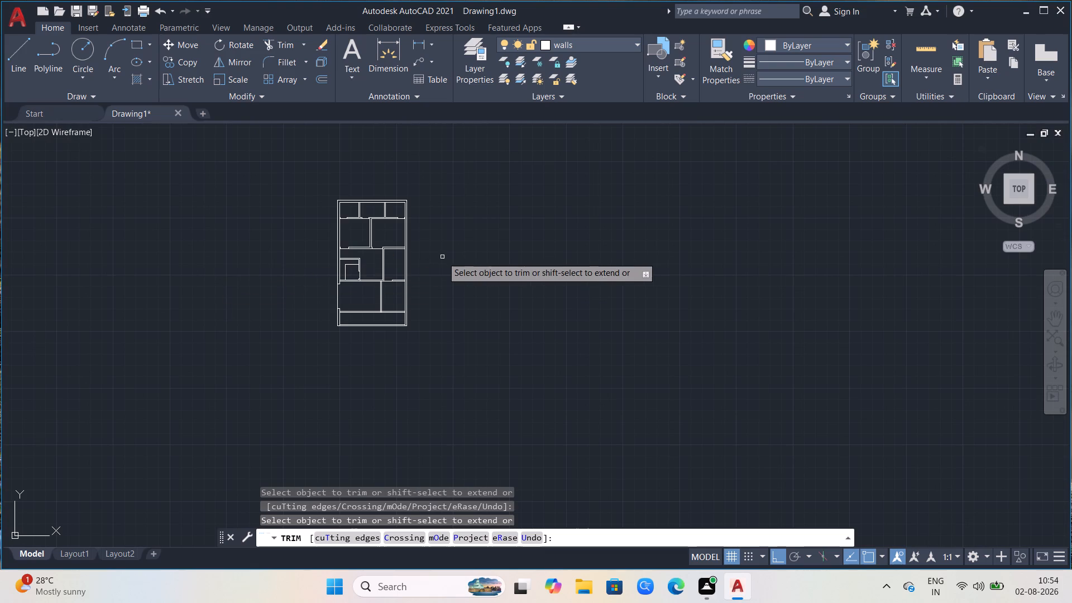
pyautogui.scroll(1, 485, 259)
pyautogui.scroll(1, 363, 302)
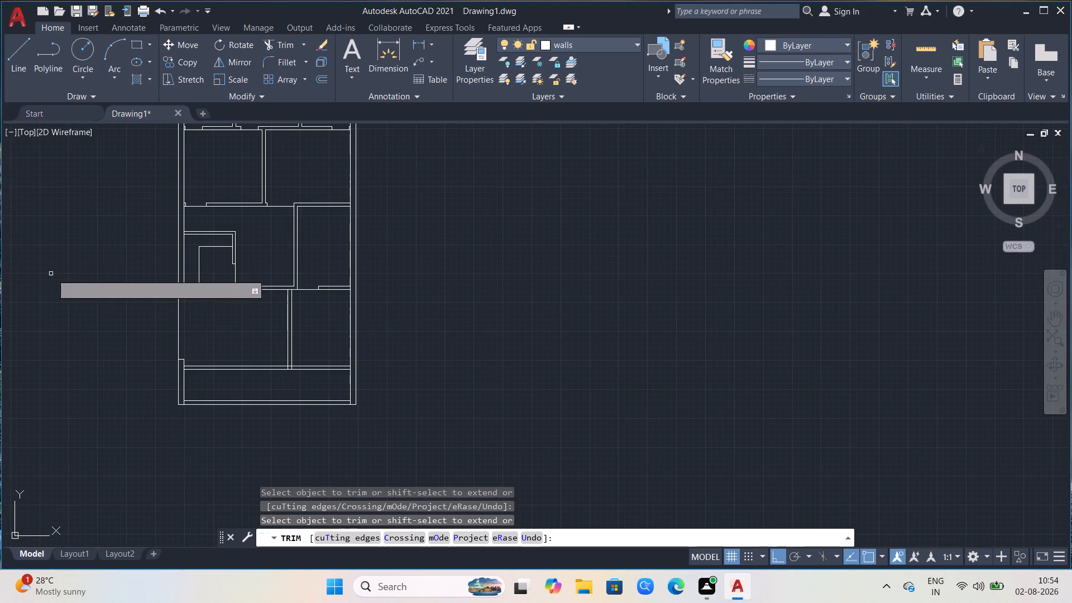
pyautogui.scroll(1, 56, 275)
pyautogui.scroll(-1, 206, 292)
pyautogui.scroll(2, 262, 320)
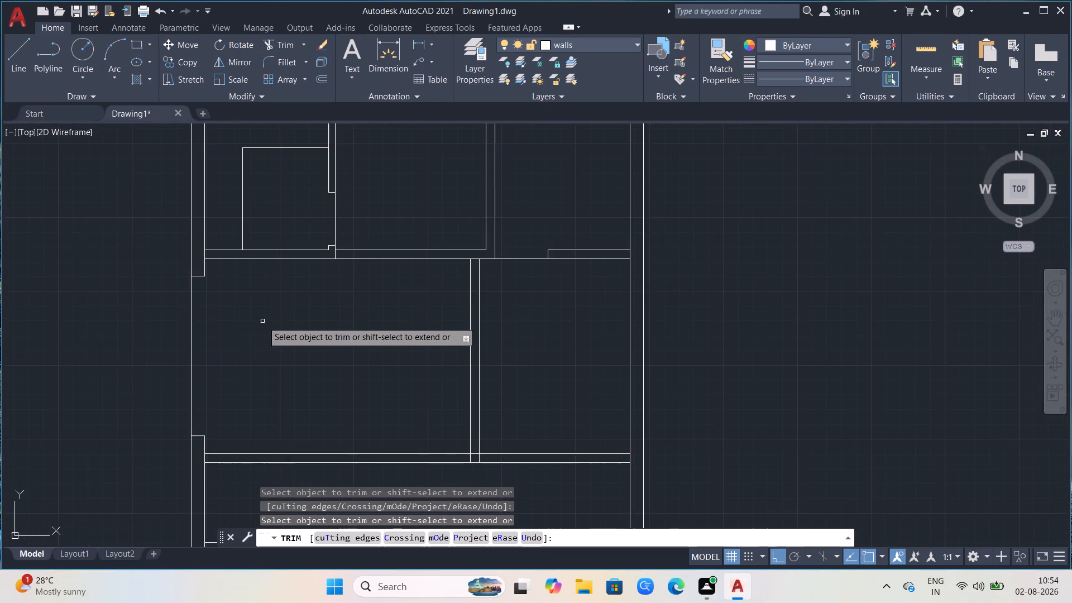
# Trim both lines of the lower vertical partition where they cross the wall above the bottom strip room.
pyautogui.scroll(-2, 262, 322)
pyautogui.scroll(2, 359, 387)
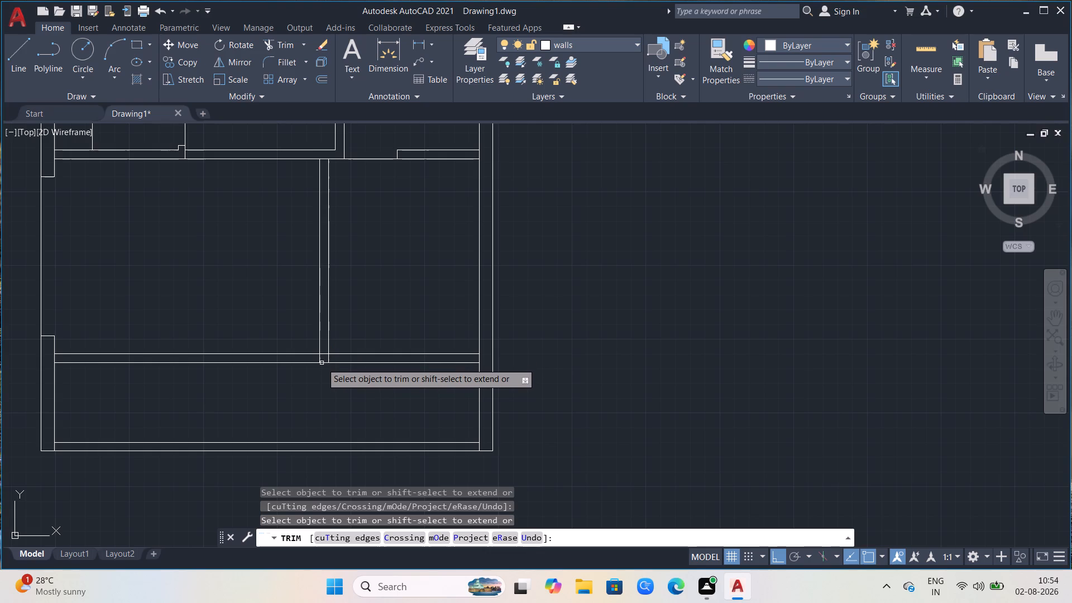
pyautogui.click(317, 358)
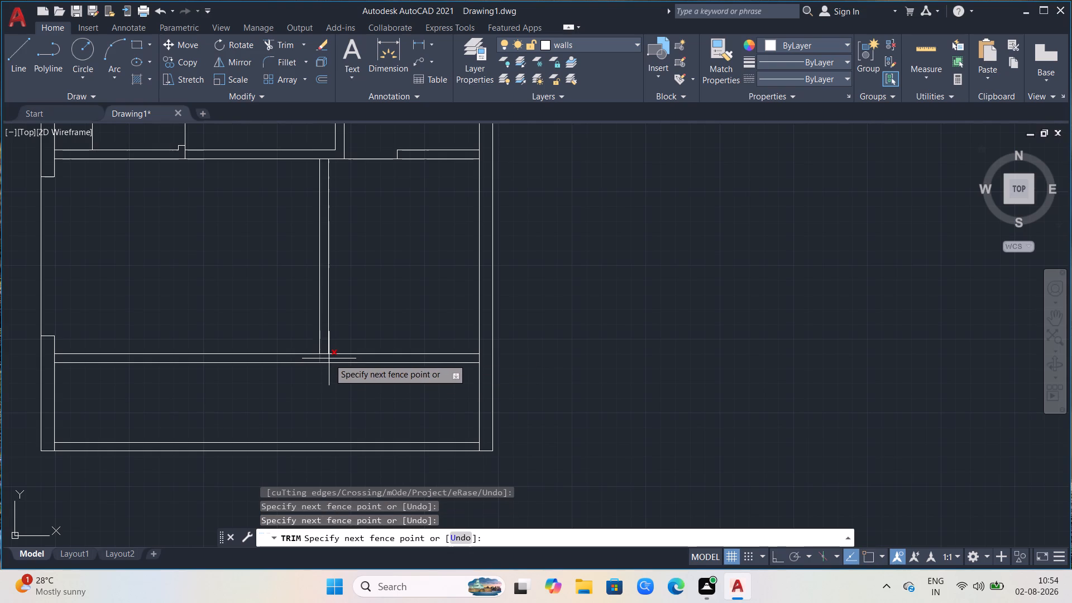
pyautogui.click(329, 358)
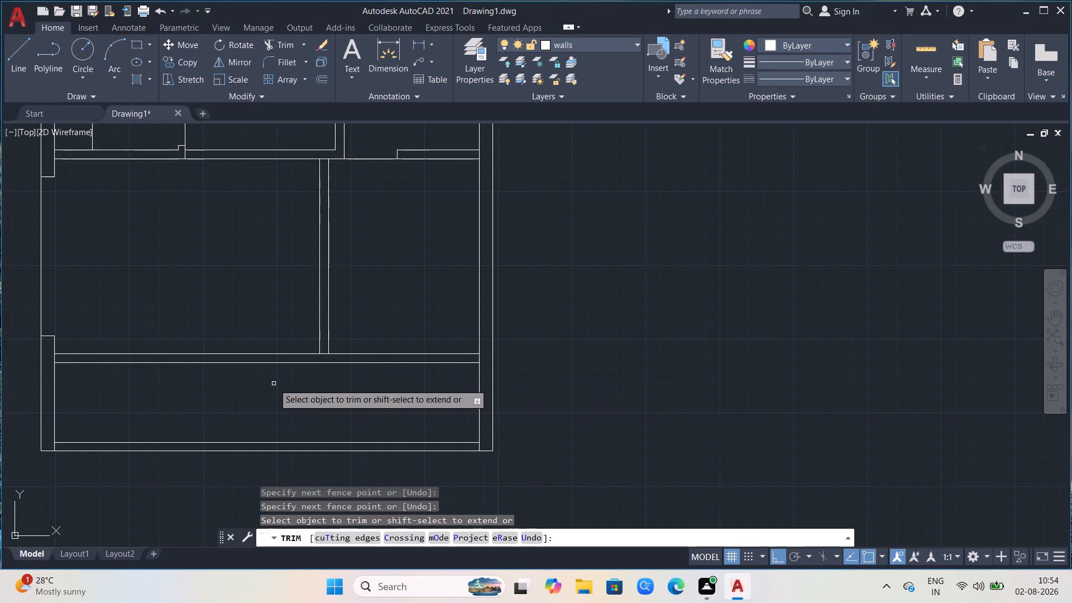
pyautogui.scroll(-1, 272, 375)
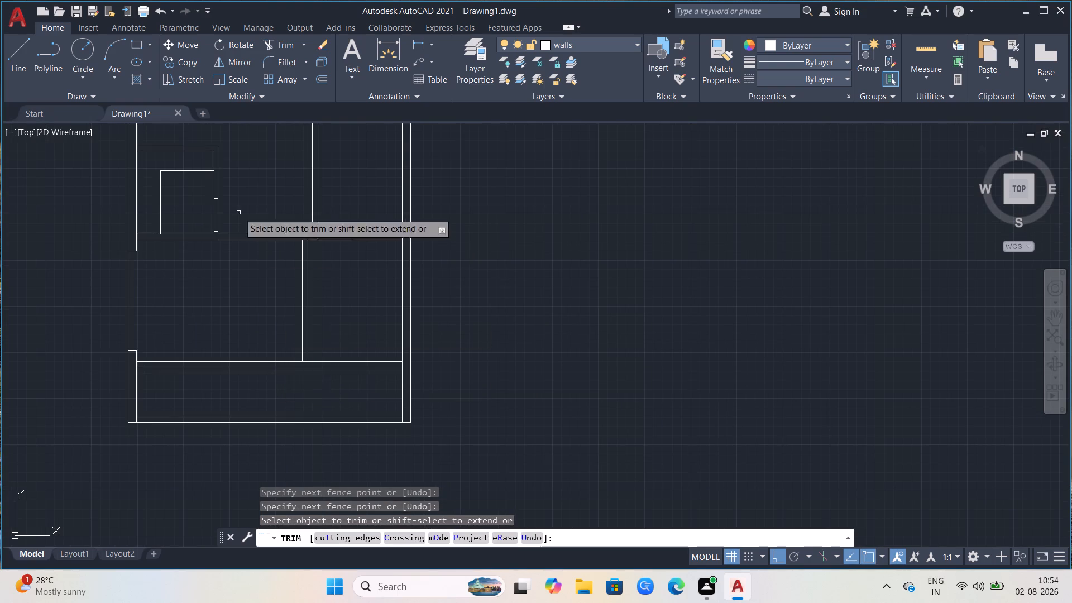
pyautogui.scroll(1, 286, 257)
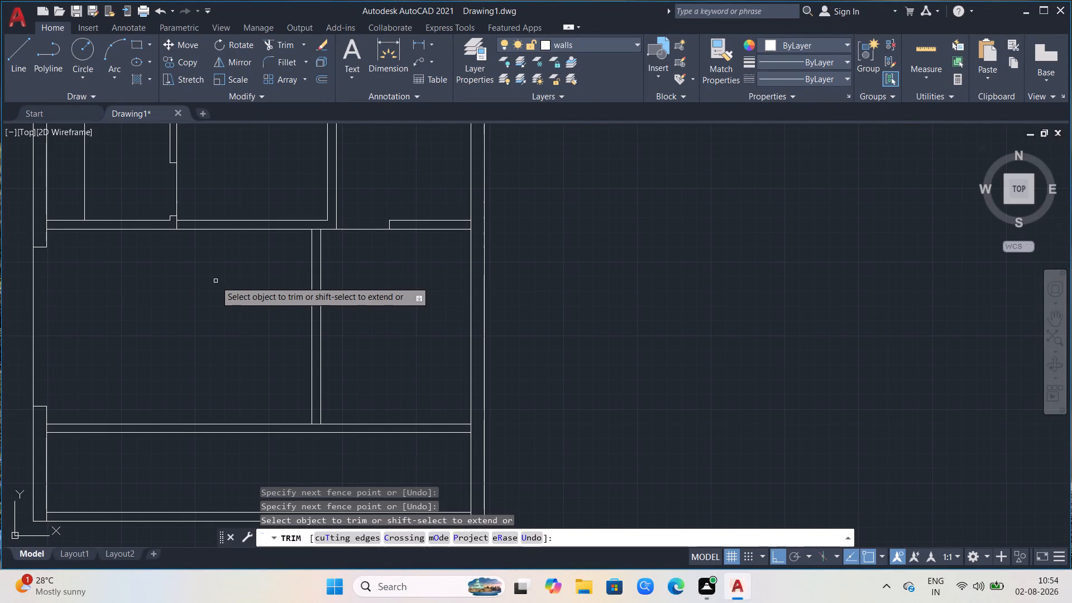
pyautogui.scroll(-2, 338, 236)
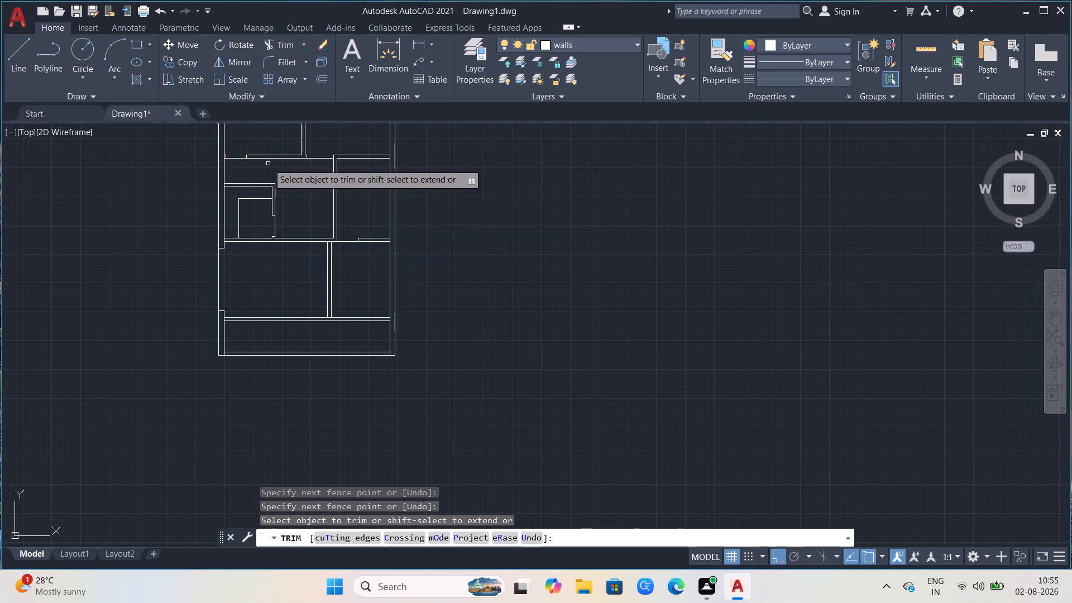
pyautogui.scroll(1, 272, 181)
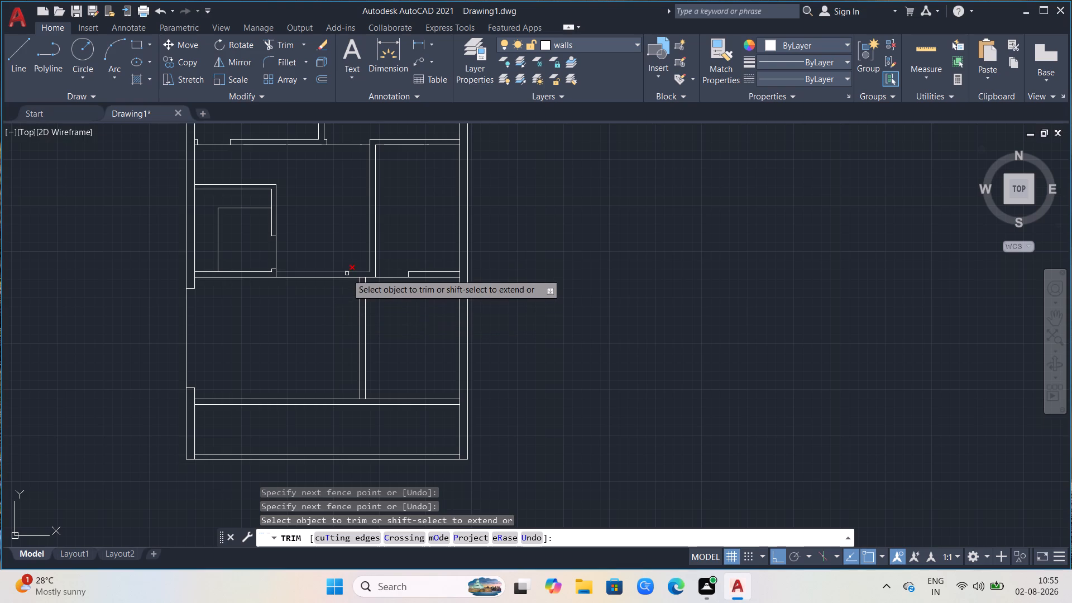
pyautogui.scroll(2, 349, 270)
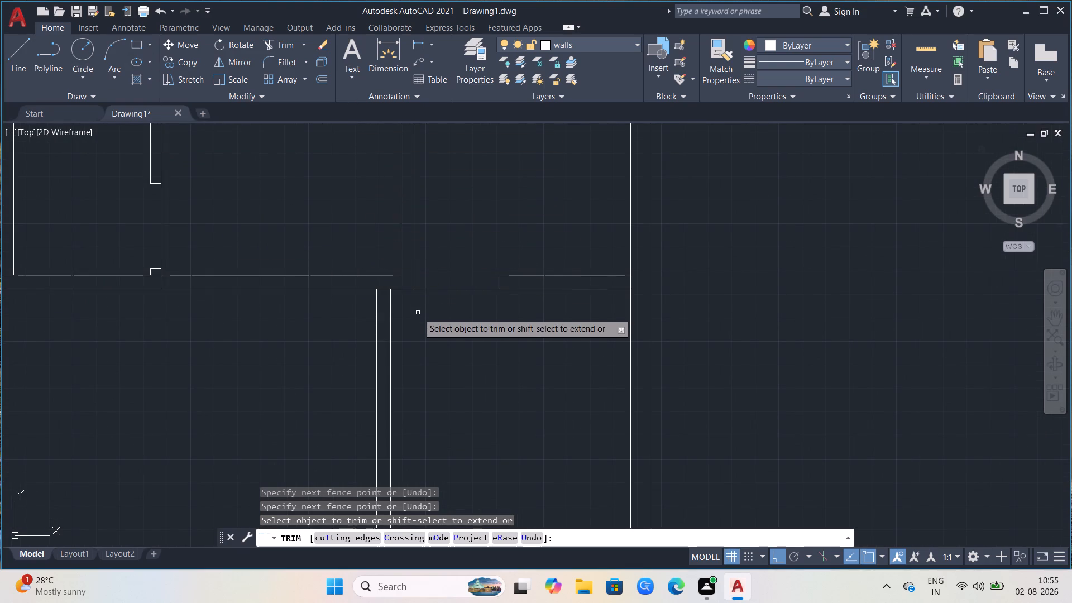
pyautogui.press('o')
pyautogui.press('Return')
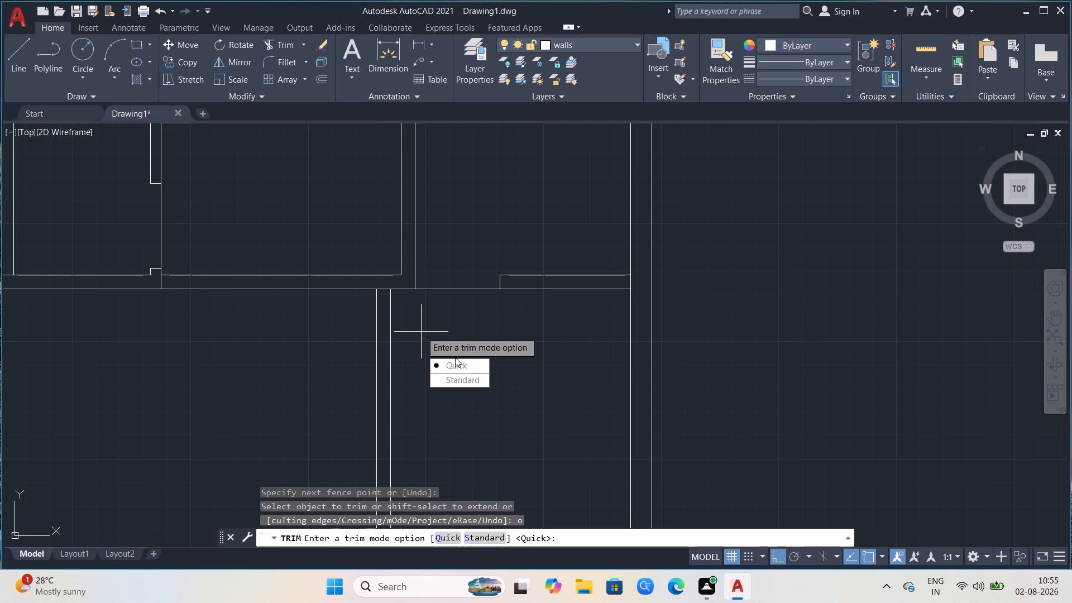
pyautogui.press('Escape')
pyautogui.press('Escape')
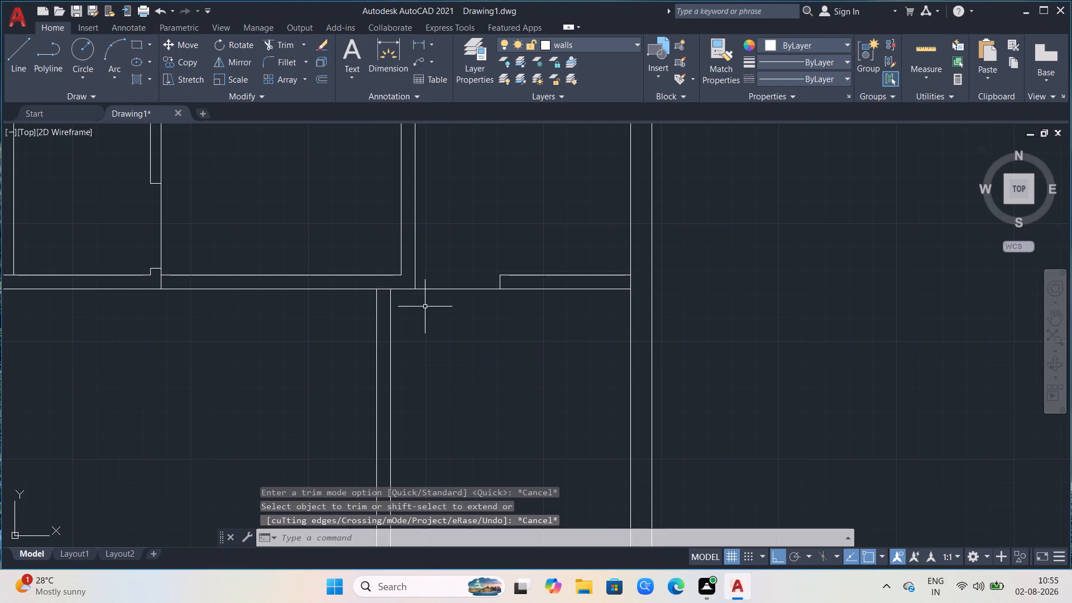
# Offset the small inner room's right wall line 2" to the right, into the middle room.
pyautogui.press('o')
pyautogui.press('Return')
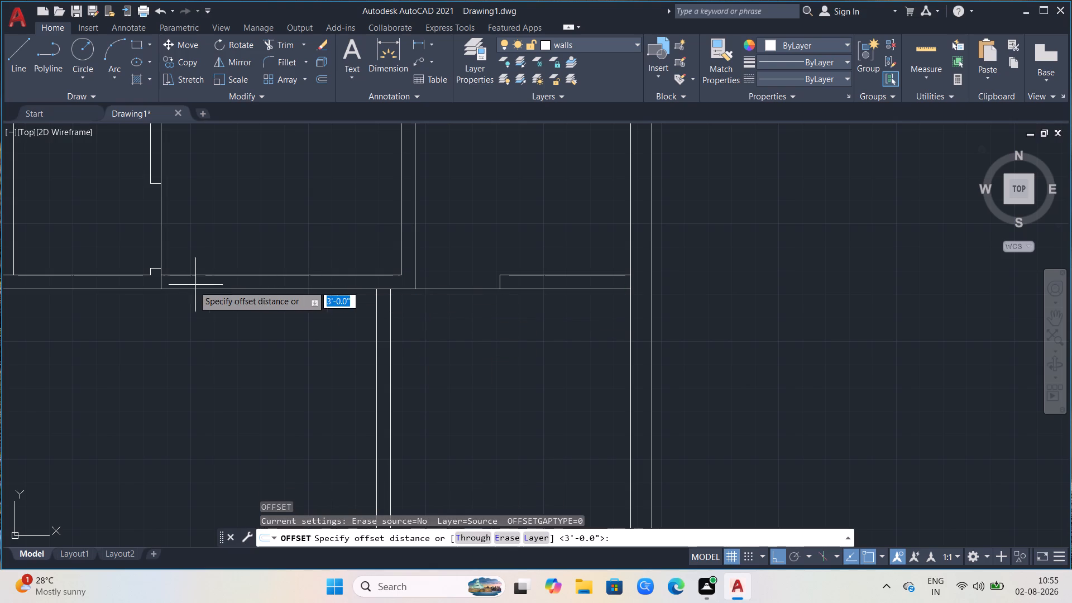
pyautogui.click(161, 275)
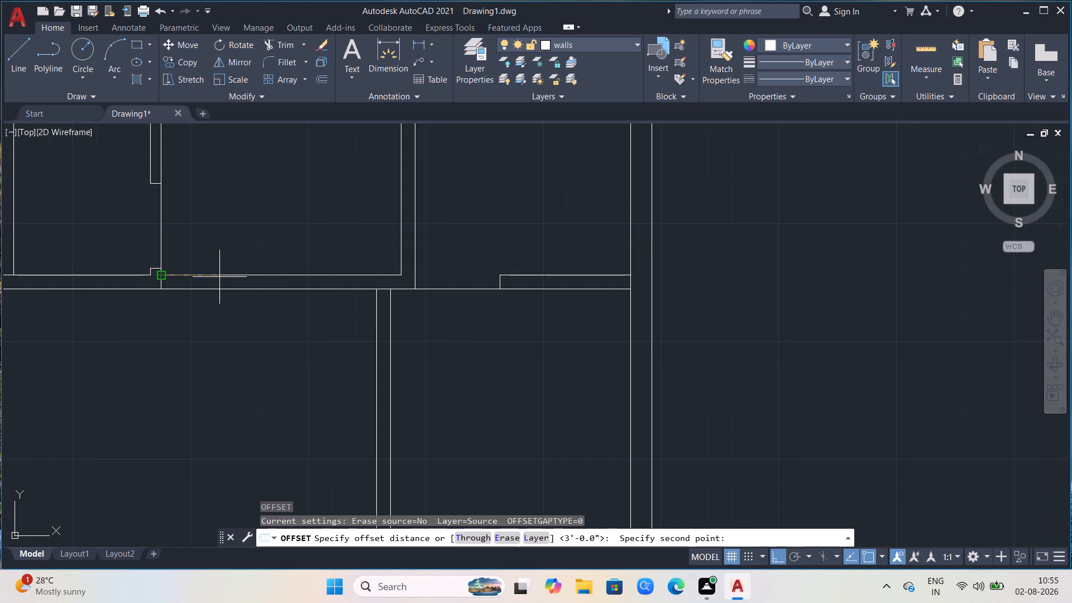
pyautogui.press('2')
pyautogui.press('Return')
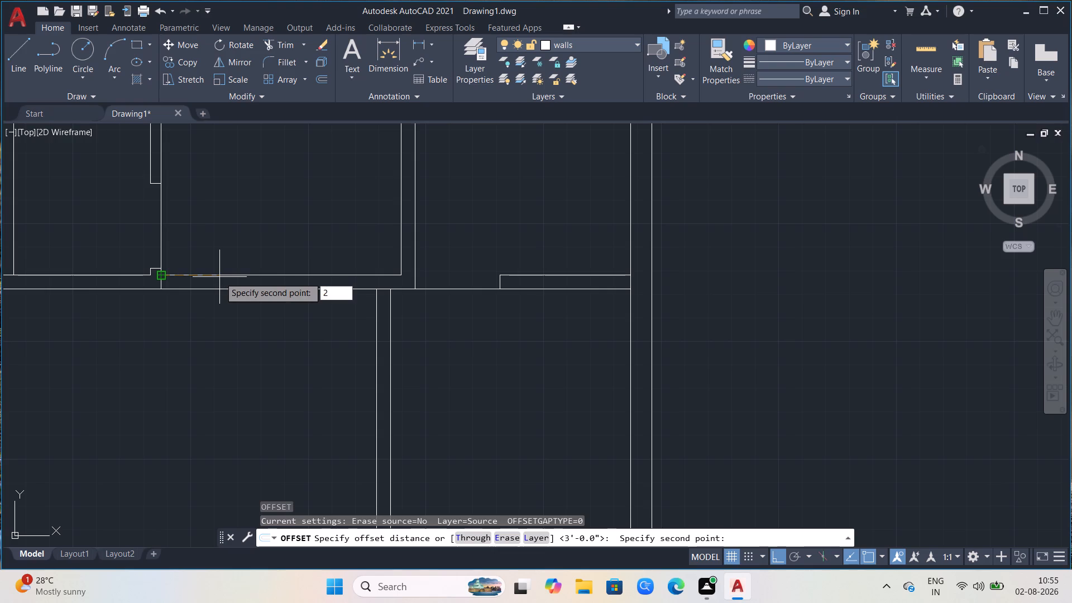
pyautogui.click(159, 275)
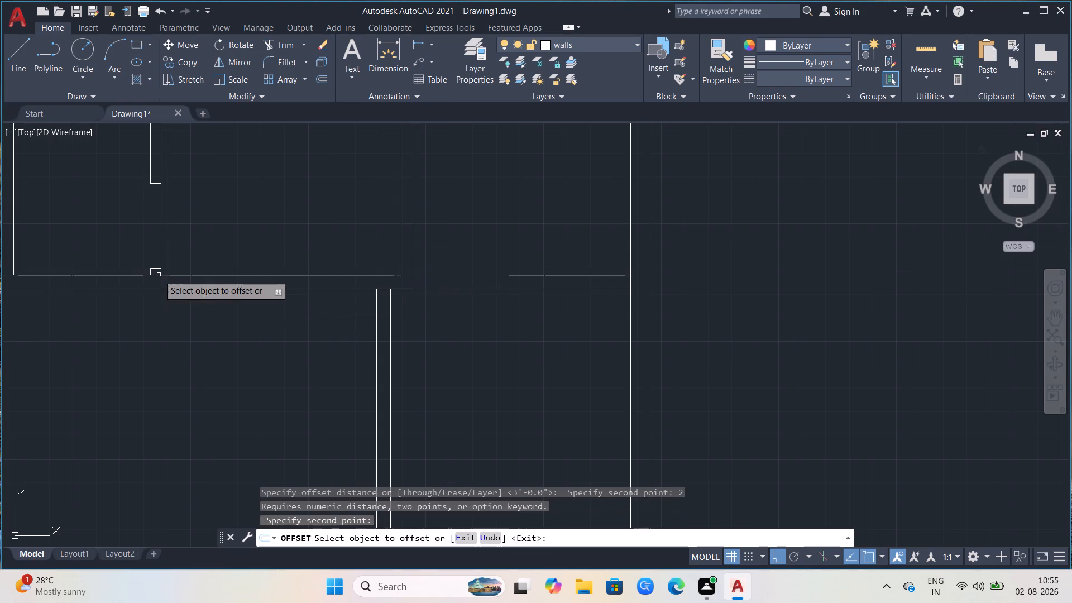
pyautogui.click(161, 260)
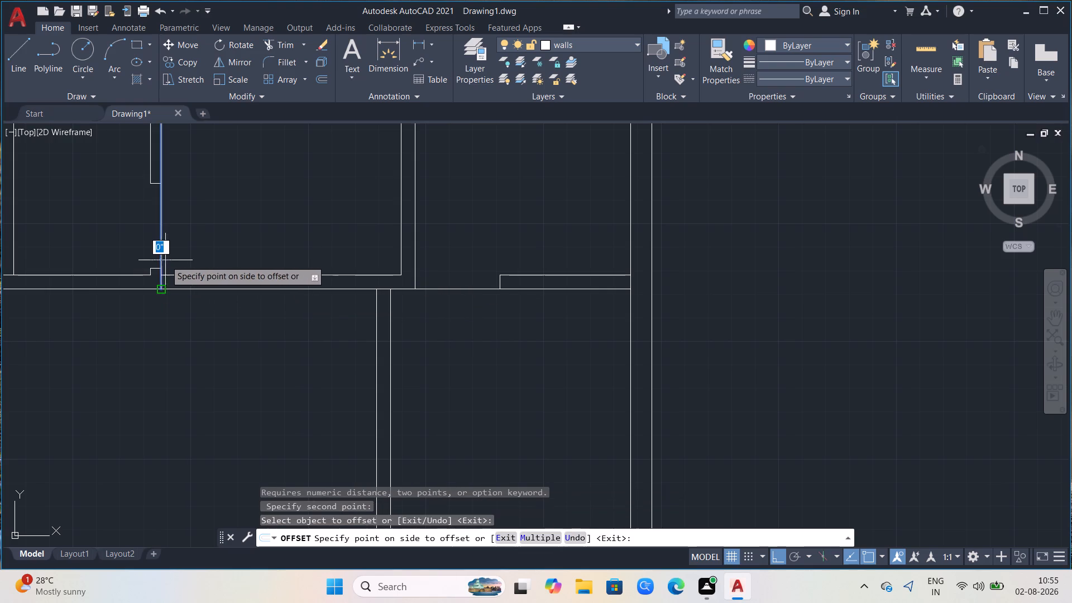
pyautogui.press('2')
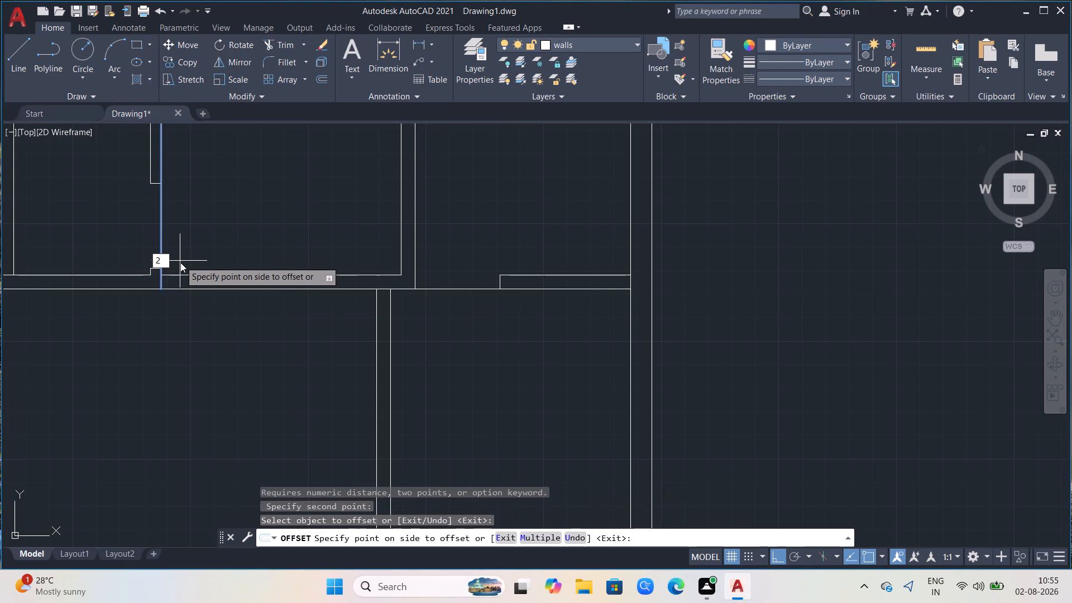
pyautogui.press('Return')
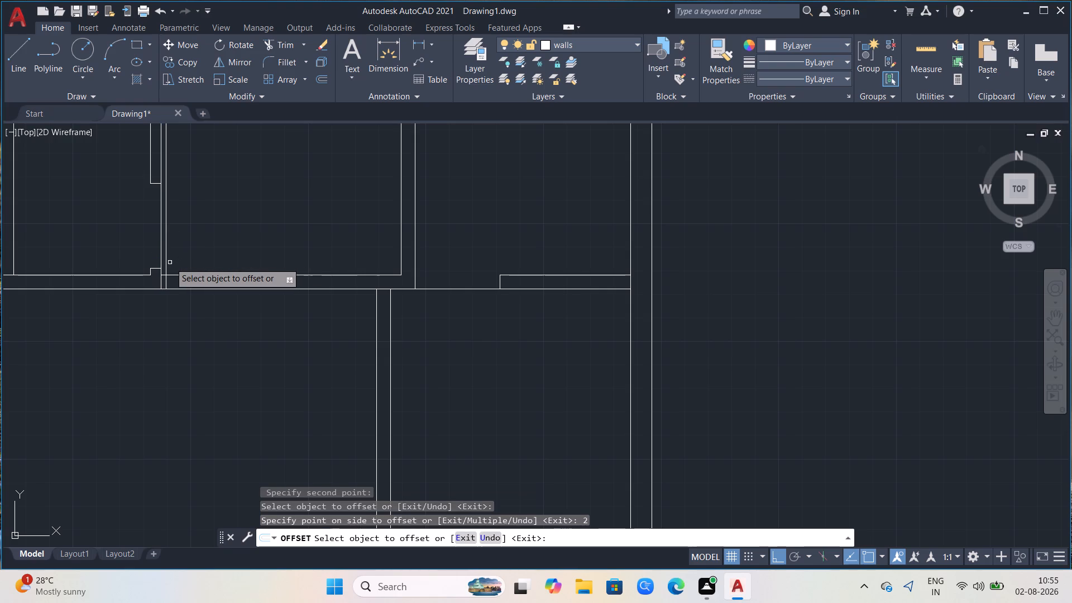
# Offset the new 2" line 2' toward the small inner room and again 2' into the middle room.
pyautogui.click(165, 265)
pyautogui.press('2')
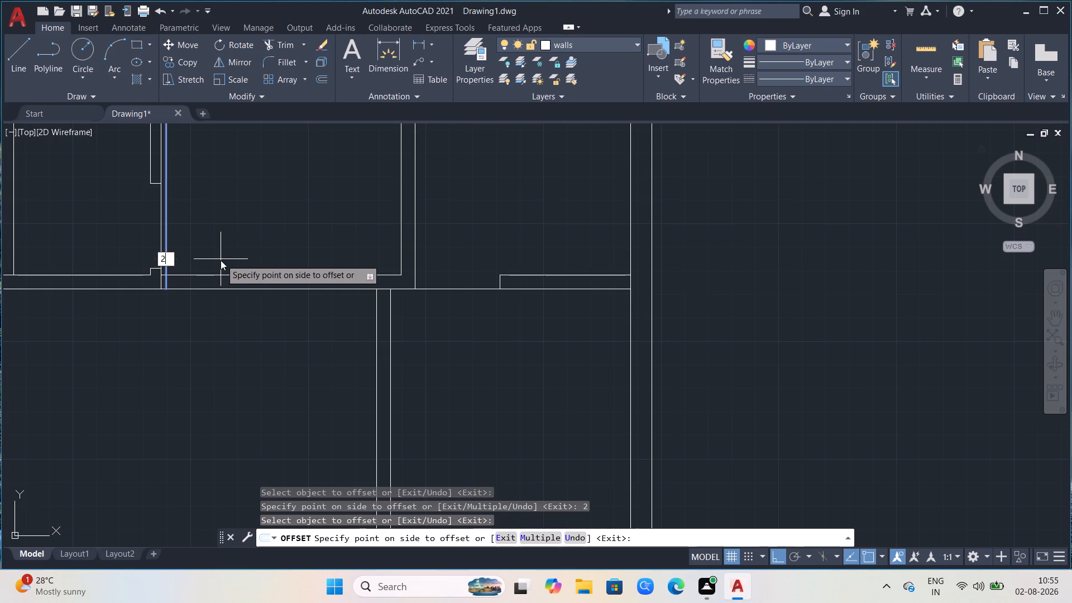
pyautogui.press("'")
pyautogui.press('Return')
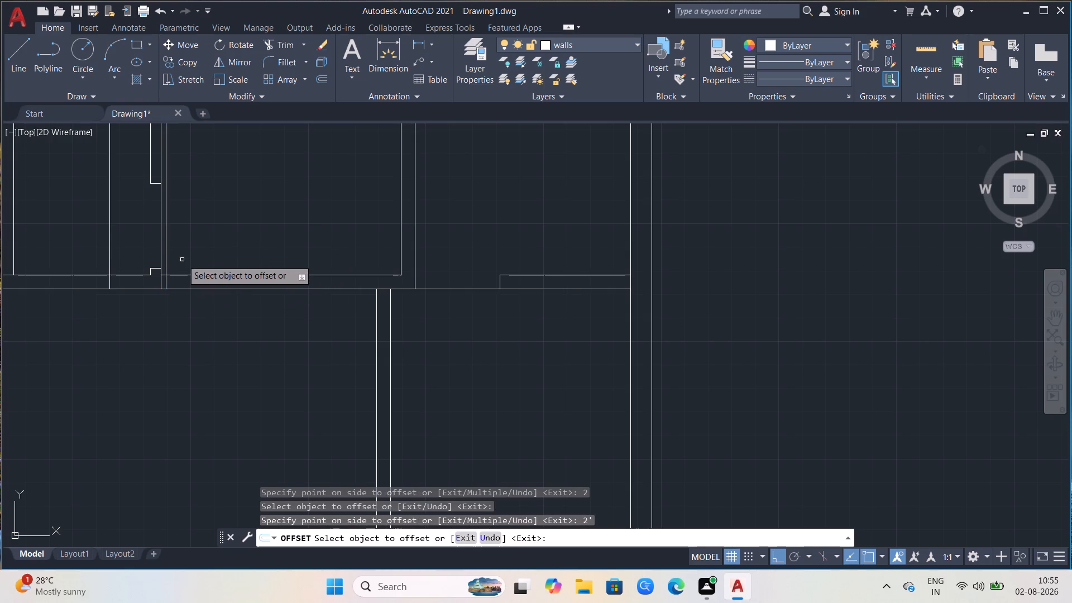
pyautogui.click(166, 265)
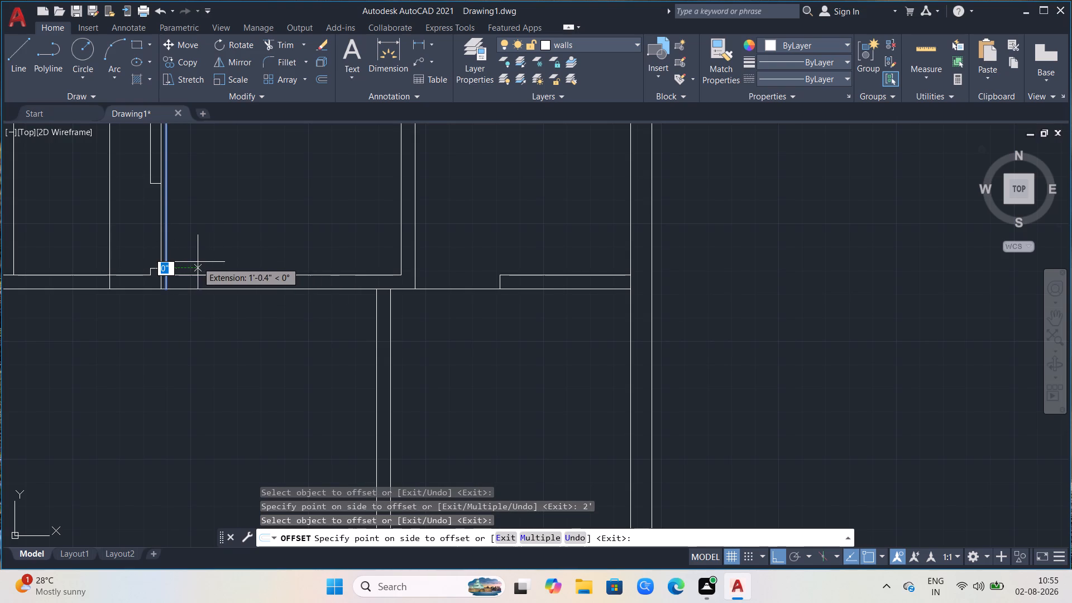
pyautogui.press('2')
pyautogui.press("'")
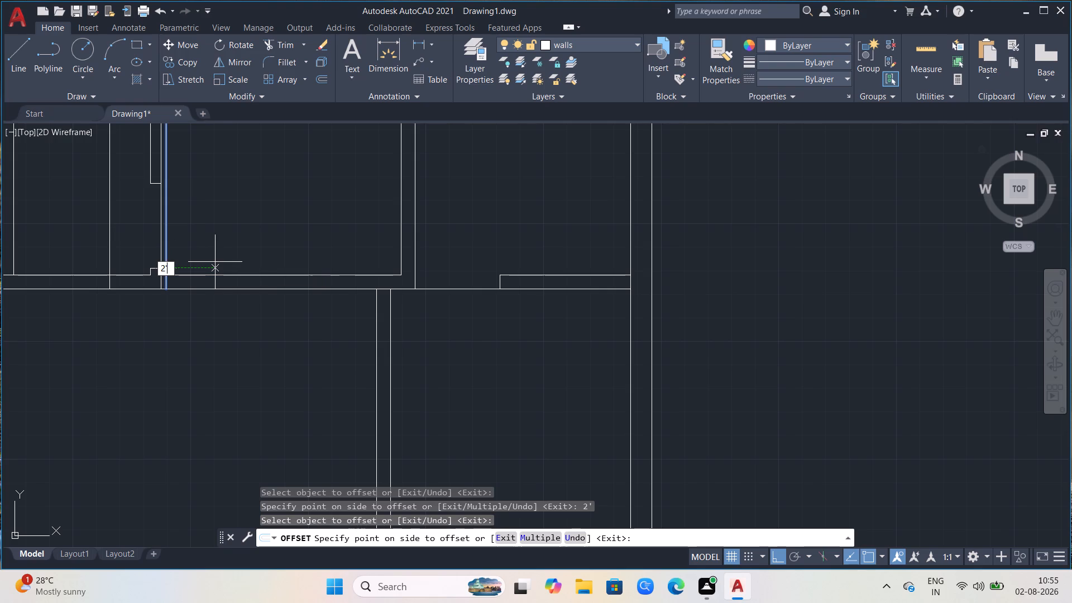
pyautogui.press('Return')
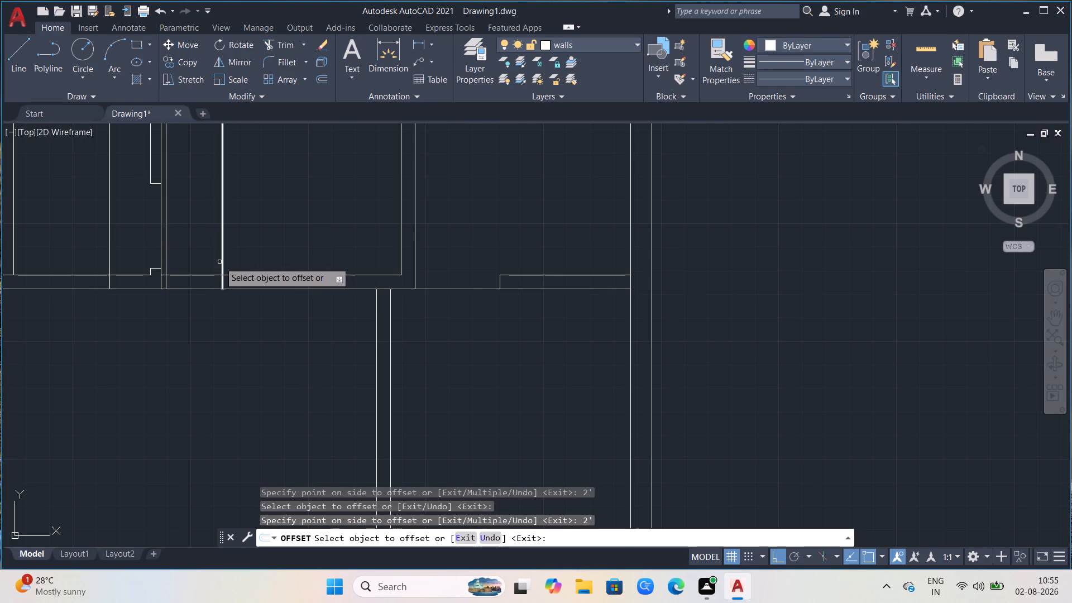
# Offset the 2' line in the middle room a further 3' toward the upper-right room's partition.
pyautogui.click(223, 261)
pyautogui.press('3')
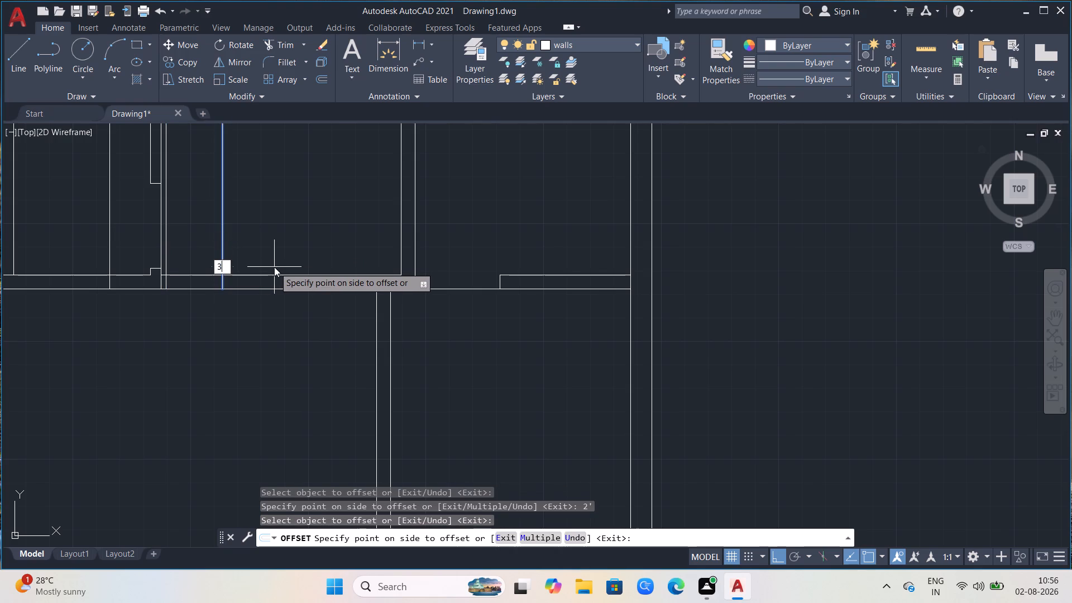
pyautogui.press("'")
pyautogui.press('Return')
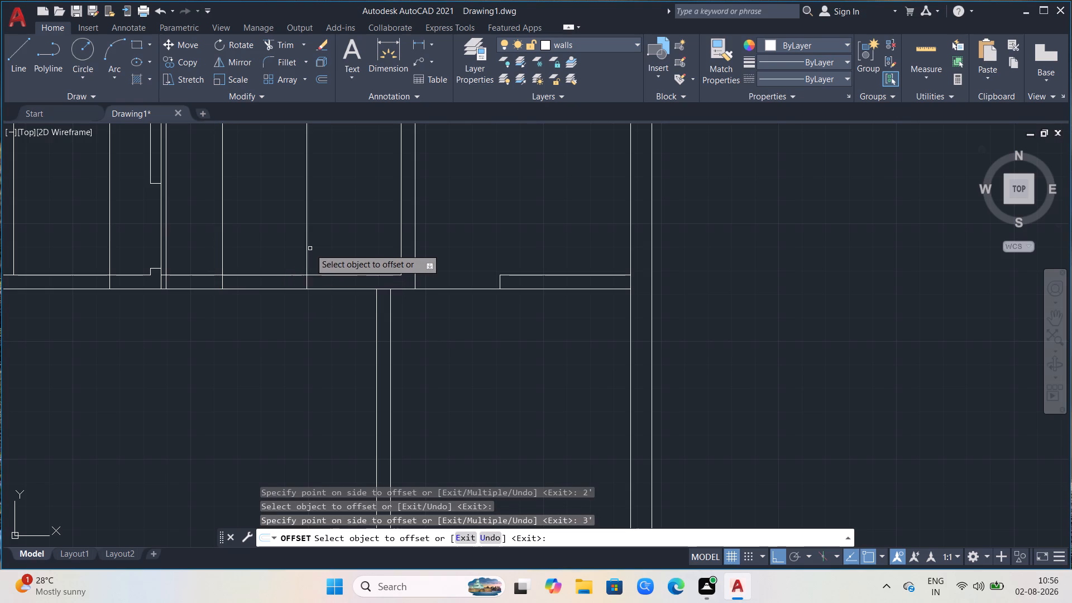
# Offset the 3' line in the middle room a further 2' toward the right-hand room's partition.
pyautogui.click(307, 255)
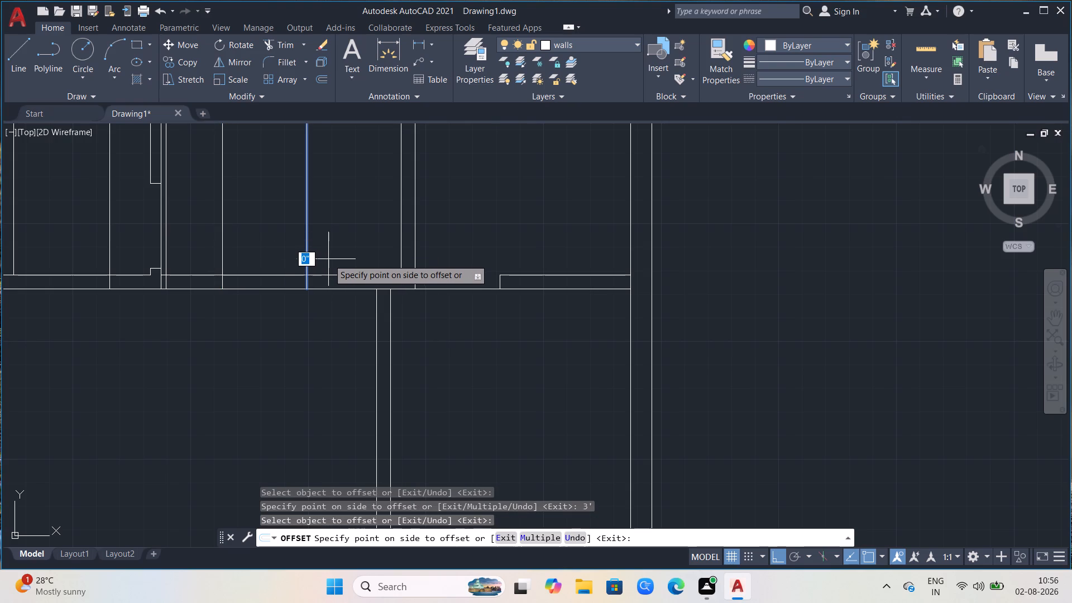
pyautogui.press('2')
pyautogui.press("'")
pyautogui.press('Return')
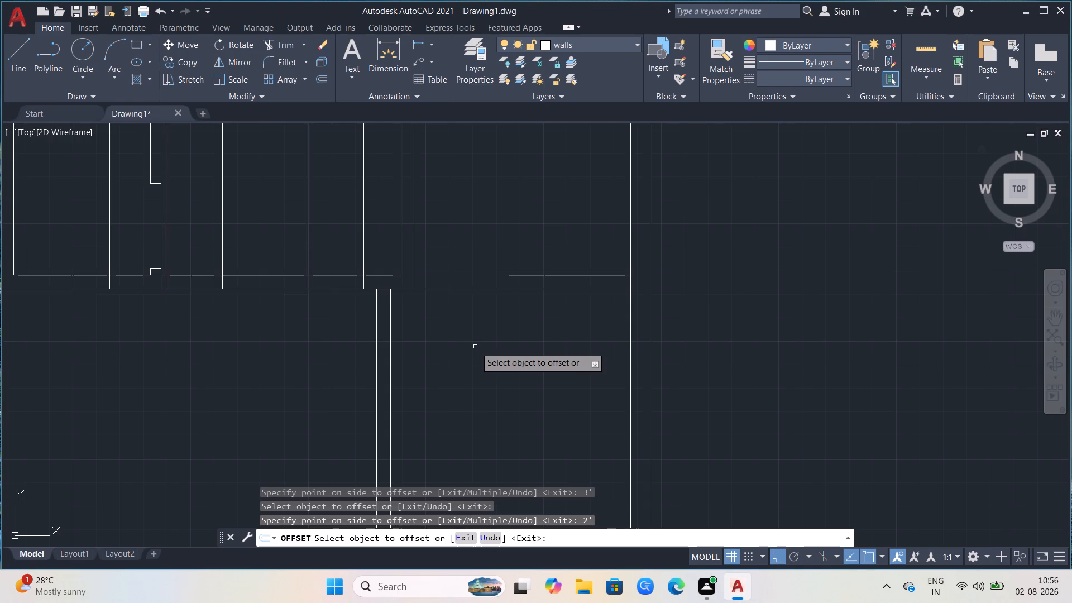
pyautogui.press('Escape')
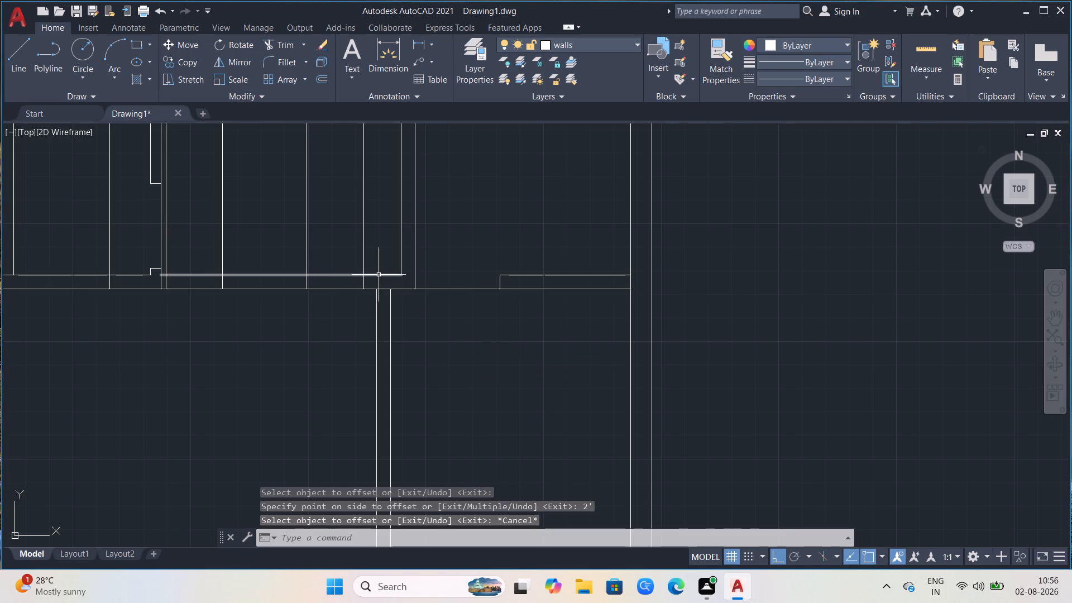
# Trim the four vertical offset lines in the middle room down to the upper face of its bottom wall.
pyautogui.write('tr')
pyautogui.press('Return')
pyautogui.click(374, 248)
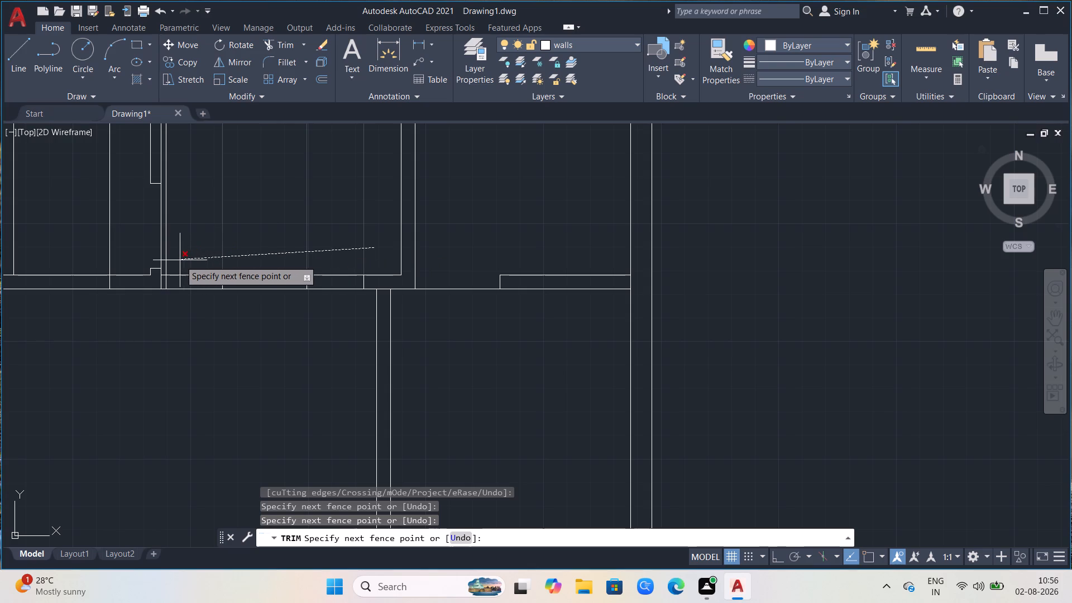
pyautogui.click(165, 262)
# Trim both faces of the middle room's bottom wall between the two central offset lines to create a 3' opening.
pyautogui.scroll(-1, 214, 381)
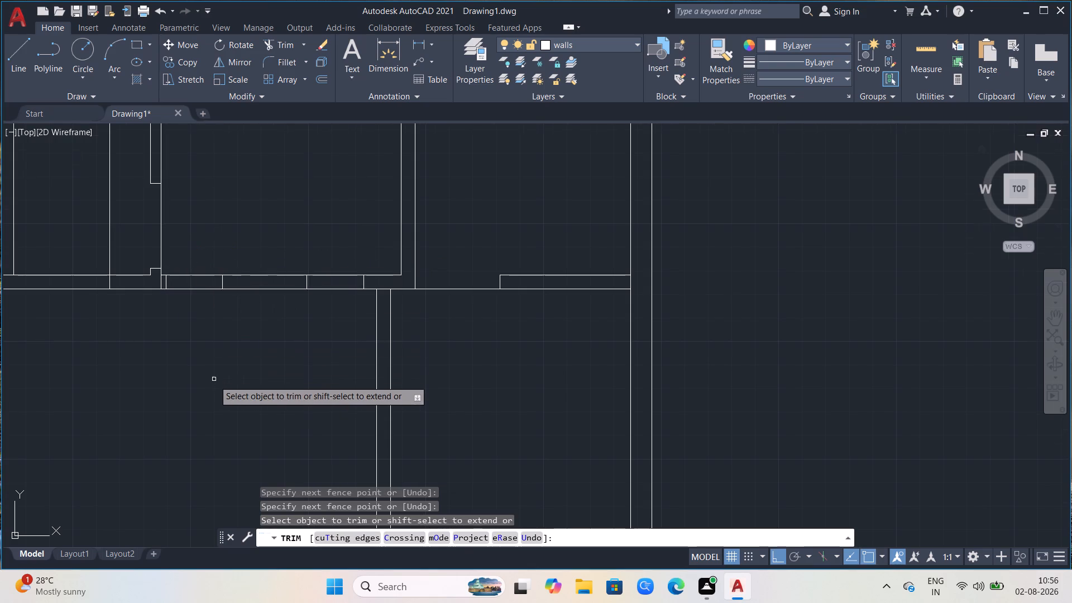
pyautogui.scroll(-2, 214, 381)
pyautogui.scroll(3, 178, 381)
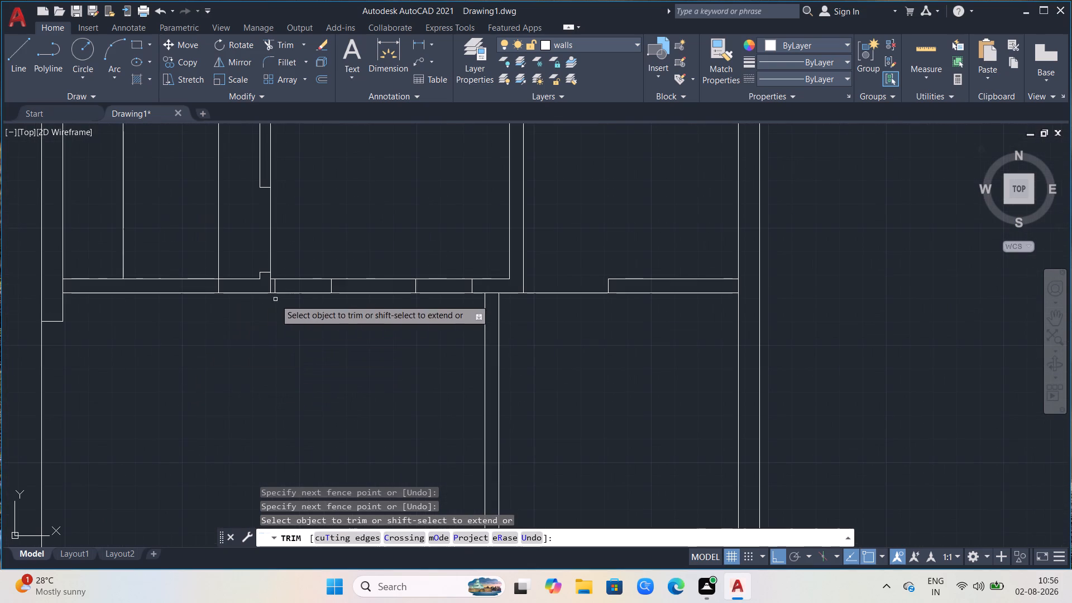
pyautogui.click(361, 268)
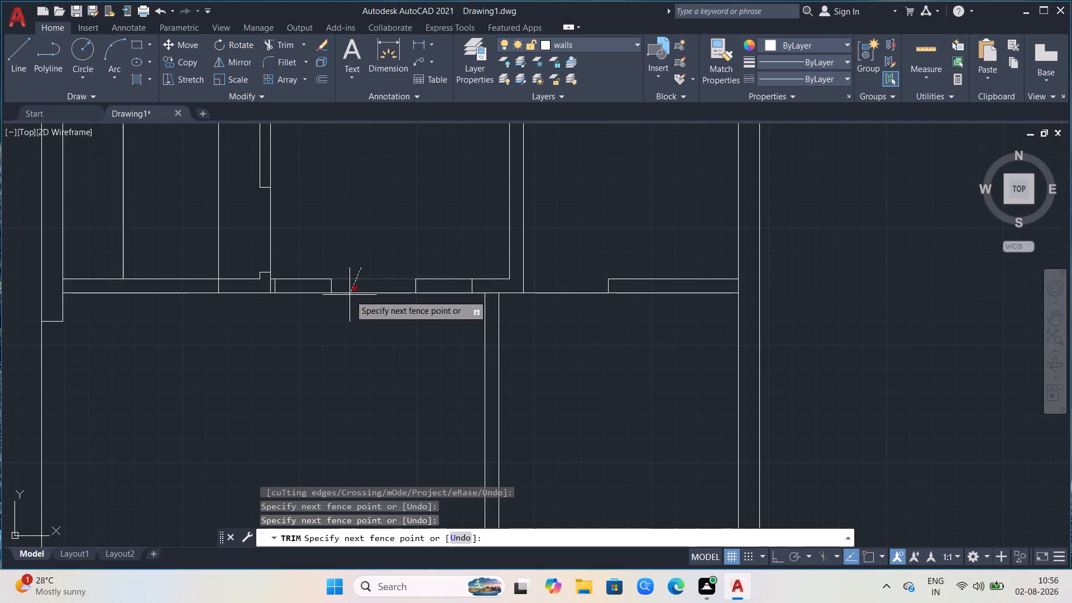
pyautogui.click(350, 296)
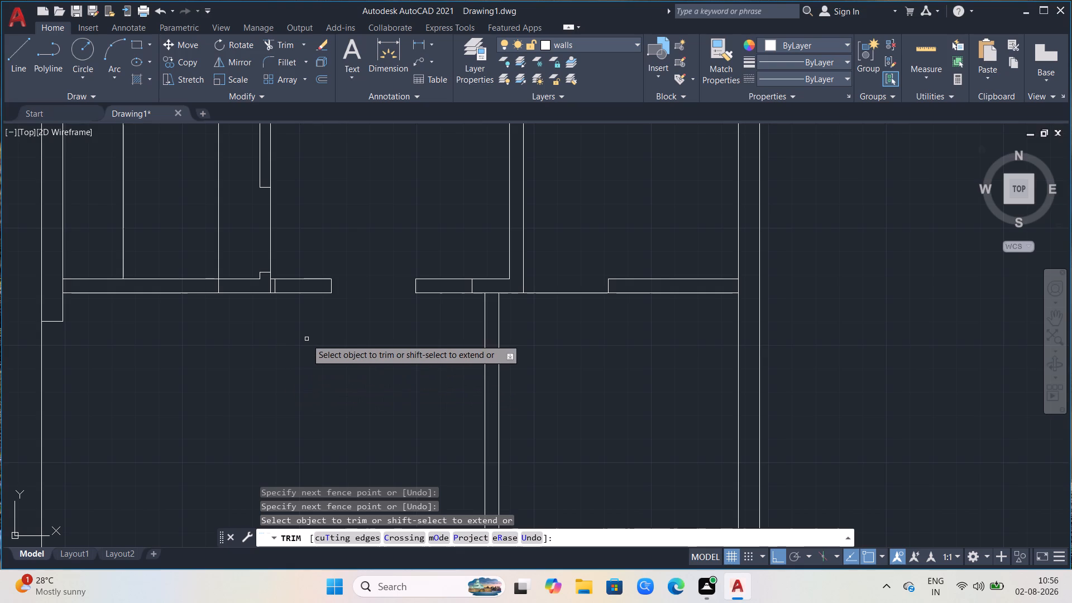
# Trim the small inner room's right wall line where it crosses the bottom wall.
pyautogui.scroll(1, 265, 299)
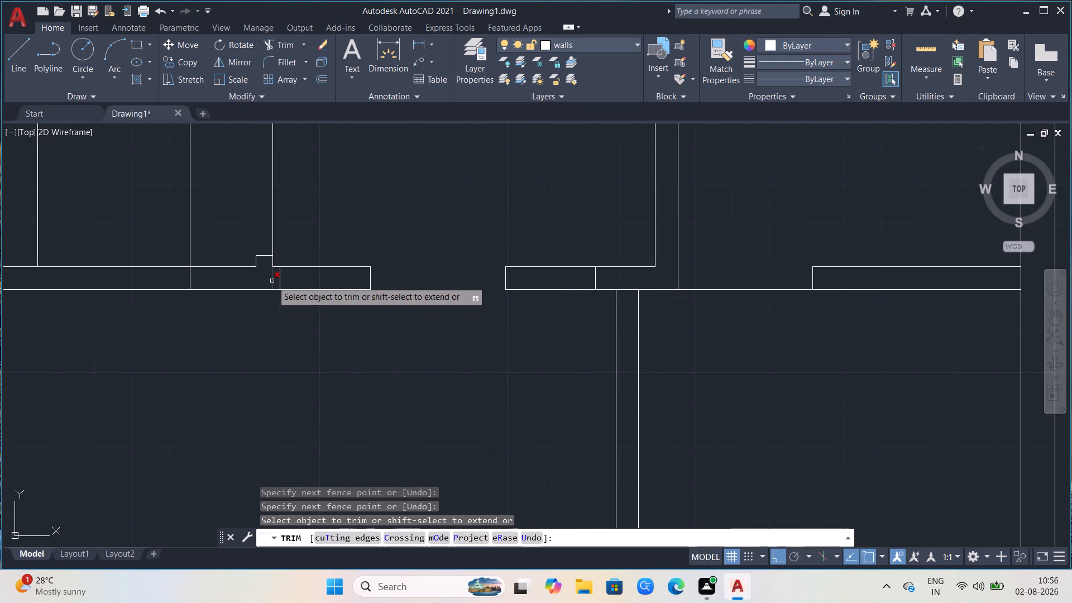
pyautogui.click(272, 281)
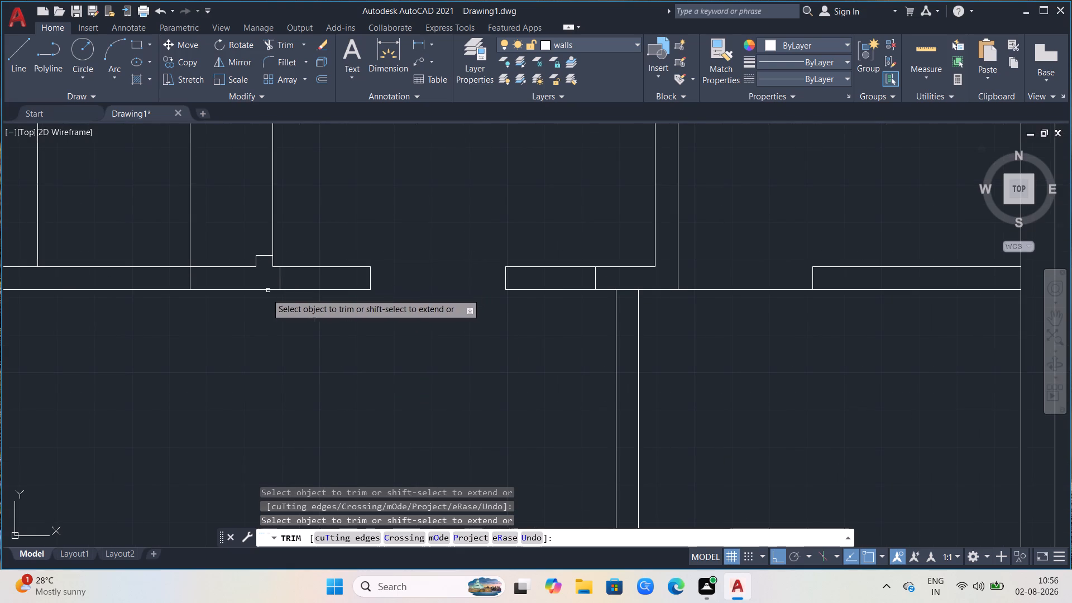
# Remove the vertical line running through the small inner room, including its pieces inside the top and bottom walls.
pyautogui.scroll(-1, 248, 358)
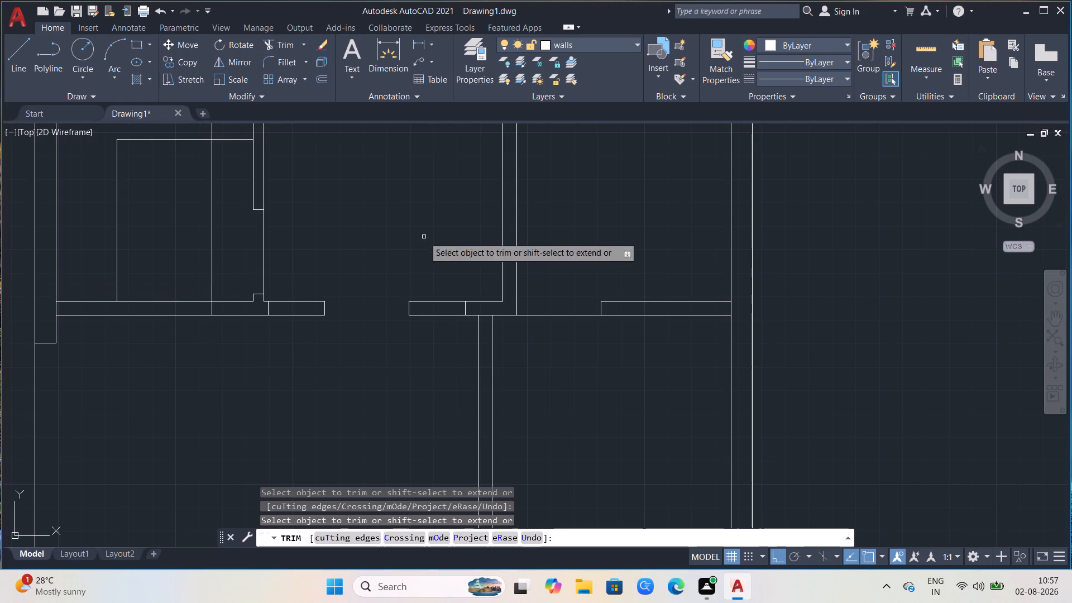
pyautogui.scroll(-1, 762, 294)
pyautogui.scroll(-2, 468, 459)
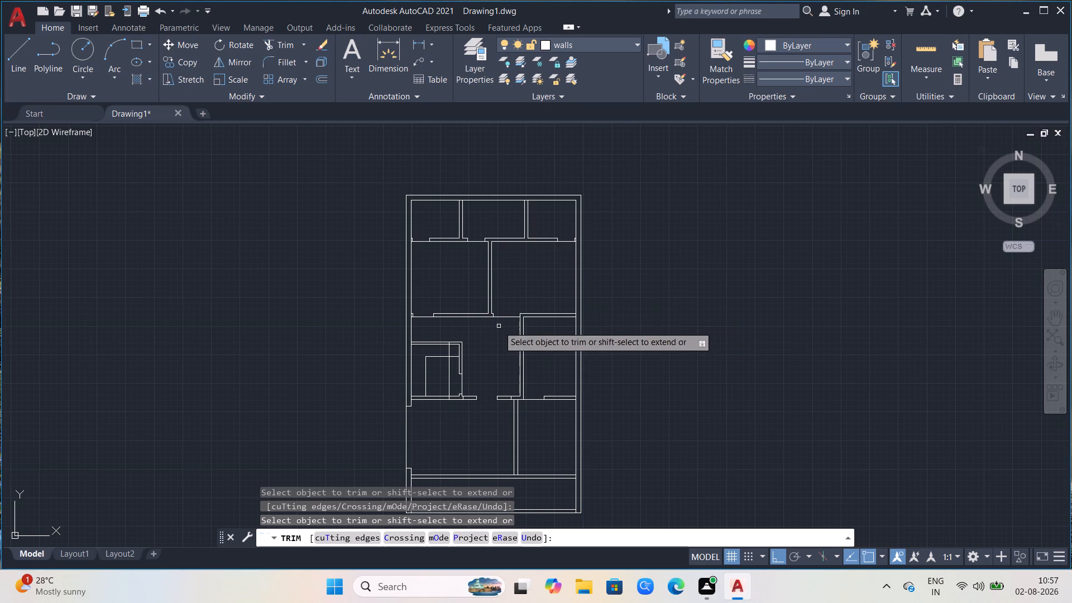
pyautogui.scroll(1, 498, 326)
pyautogui.click(418, 404)
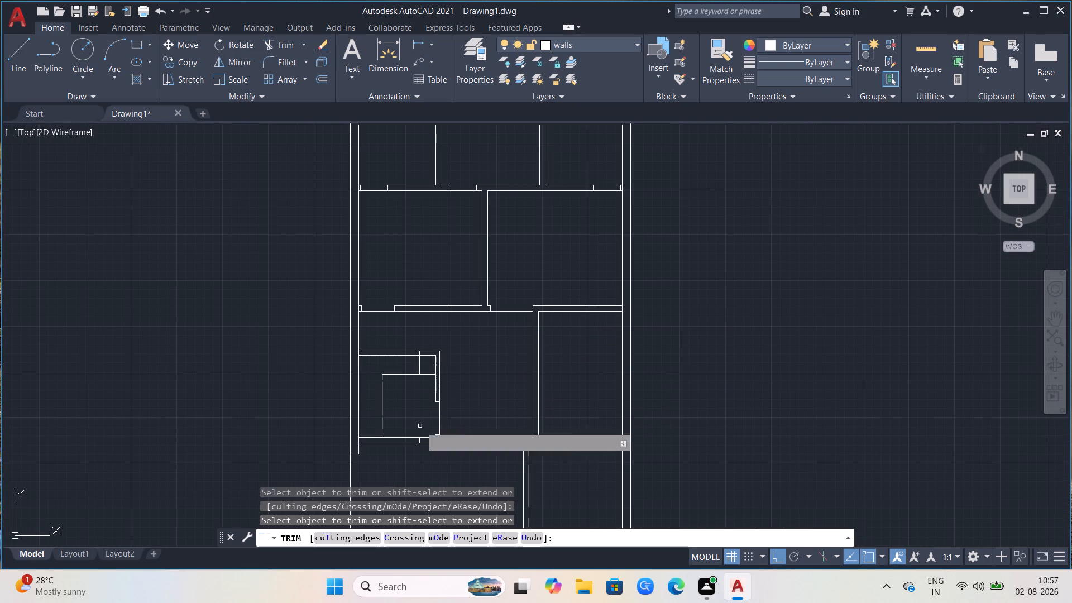
pyautogui.scroll(2, 418, 441)
pyautogui.click(423, 443)
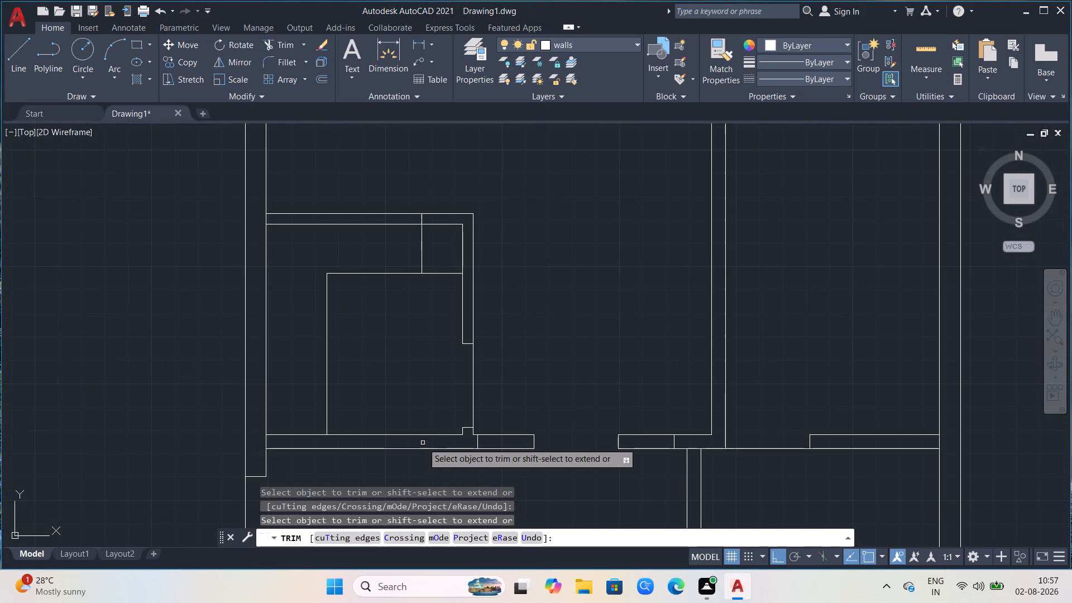
pyautogui.click(423, 220)
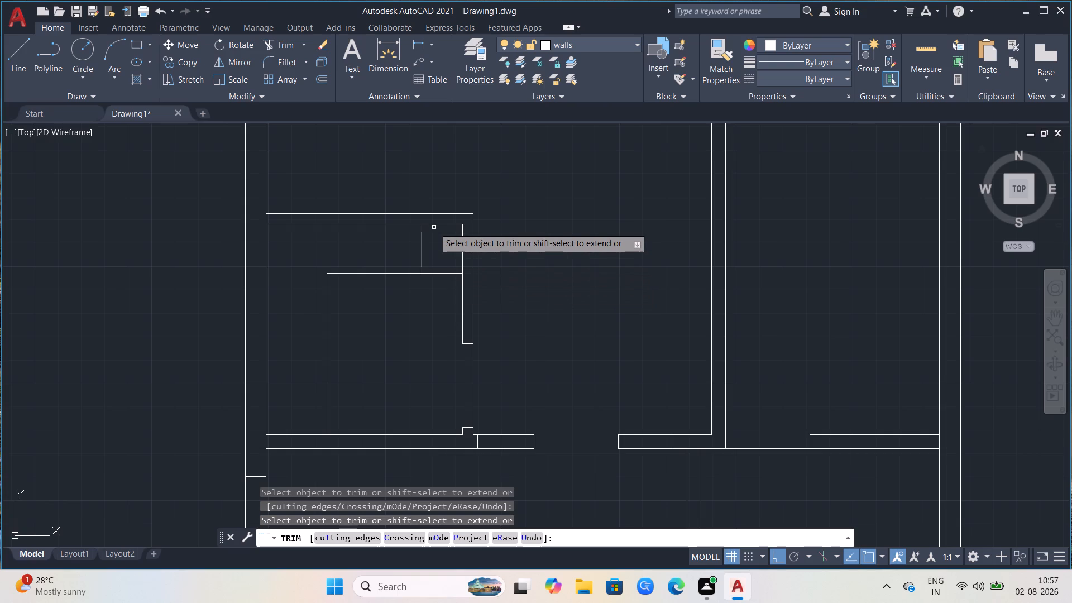
pyautogui.moveTo(419, 247); pyautogui.dragTo(424, 247)
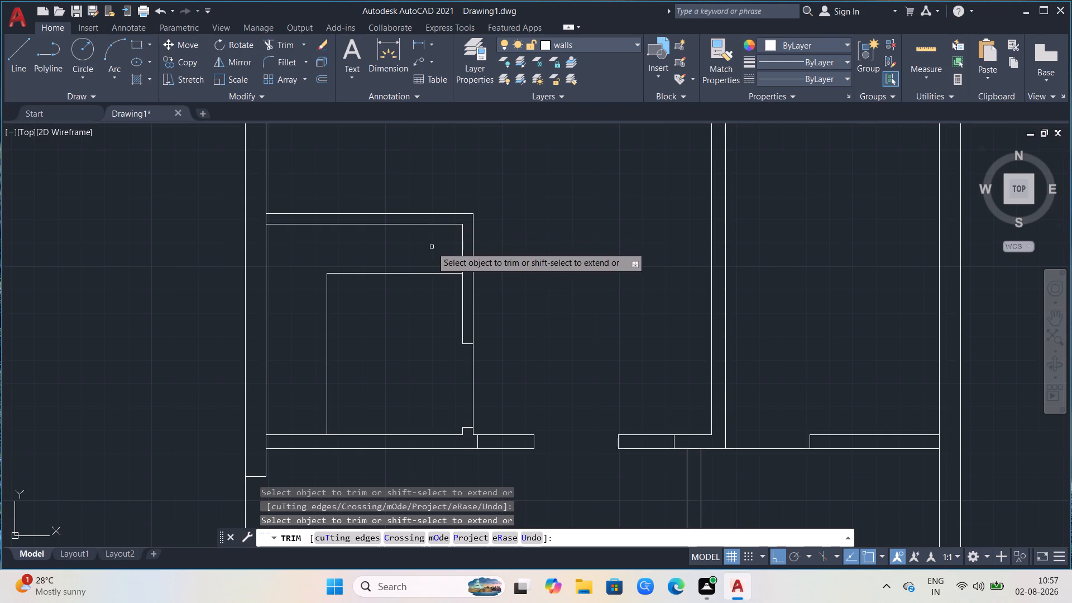
# Extend the lower face line of the right-hand middle room's top wall across the partition to the adjoining wall line.
pyautogui.scroll(-1, 312, 401)
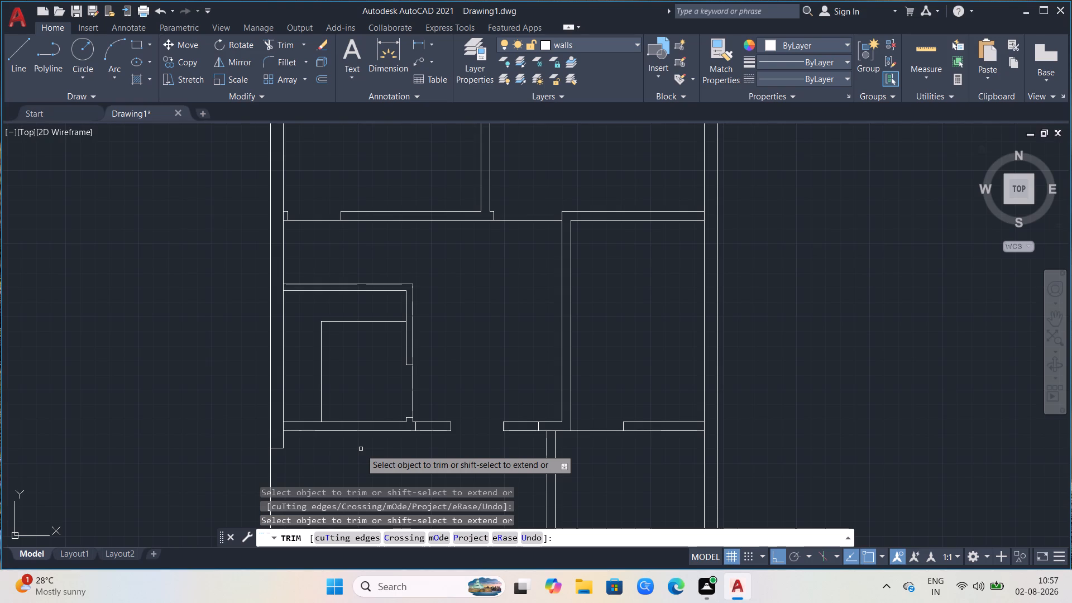
pyautogui.scroll(-1, 400, 293)
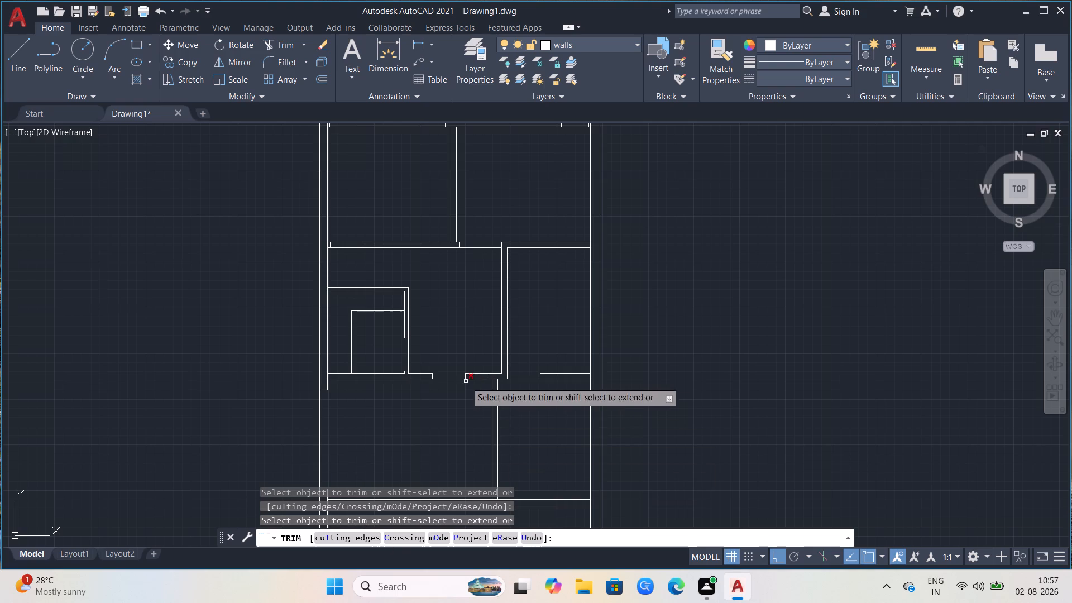
pyautogui.scroll(1, 540, 394)
pyautogui.scroll(-1, 396, 414)
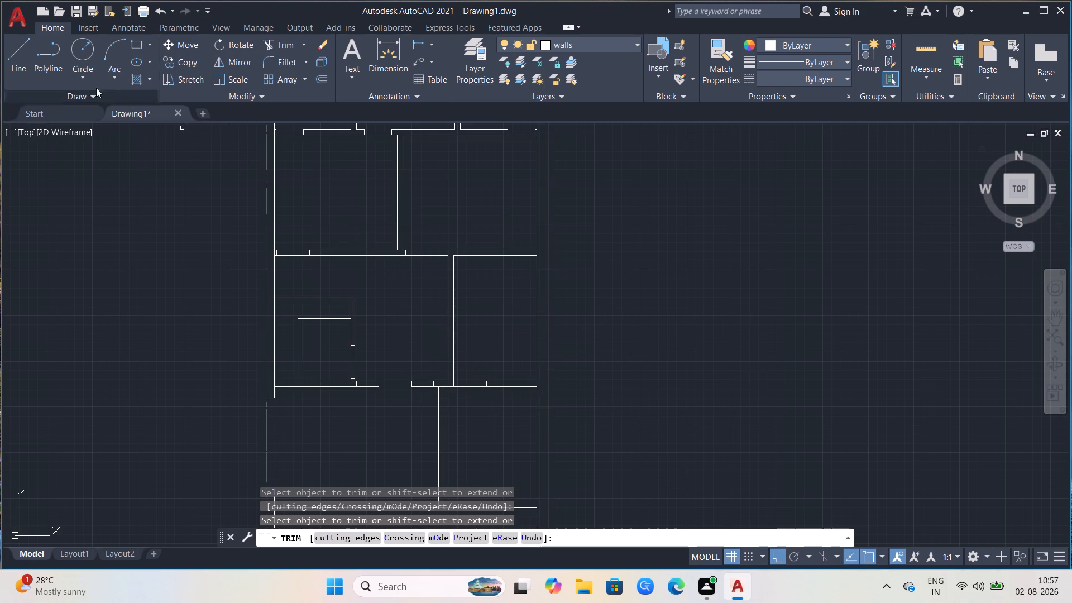
pyautogui.scroll(1, 480, 323)
pyautogui.scroll(1, 479, 259)
pyautogui.scroll(-1, 470, 363)
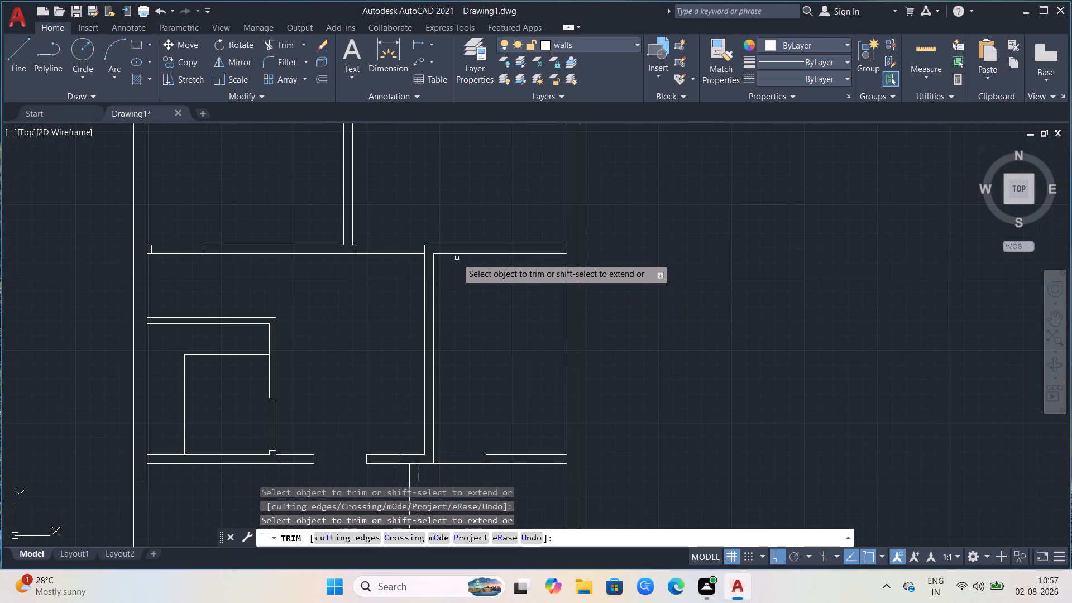
pyautogui.keyDown('ctrl'); pyautogui.keyDown('shift'); pyautogui.click(439, 253); pyautogui.keyUp('shift'); pyautogui.keyUp('ctrl')
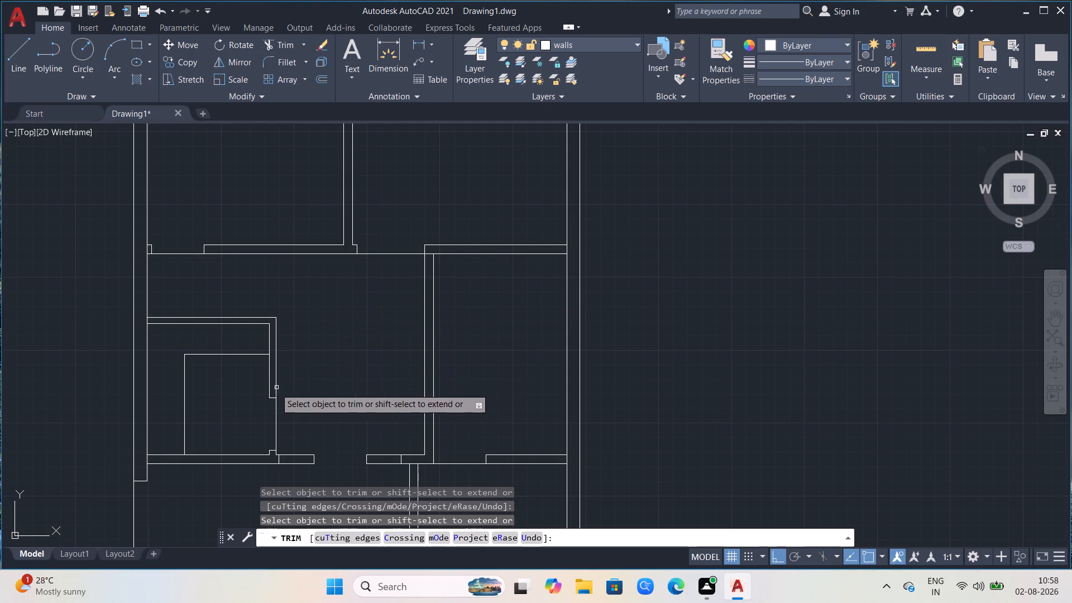
# Extend the small inner room's top wall inner line and the lower face of the wall above to the left outer wall's outer face.
pyautogui.keyDown('ctrl'); pyautogui.keyDown('shift'); pyautogui.click(162, 323); pyautogui.keyUp('shift'); pyautogui.keyUp('ctrl')
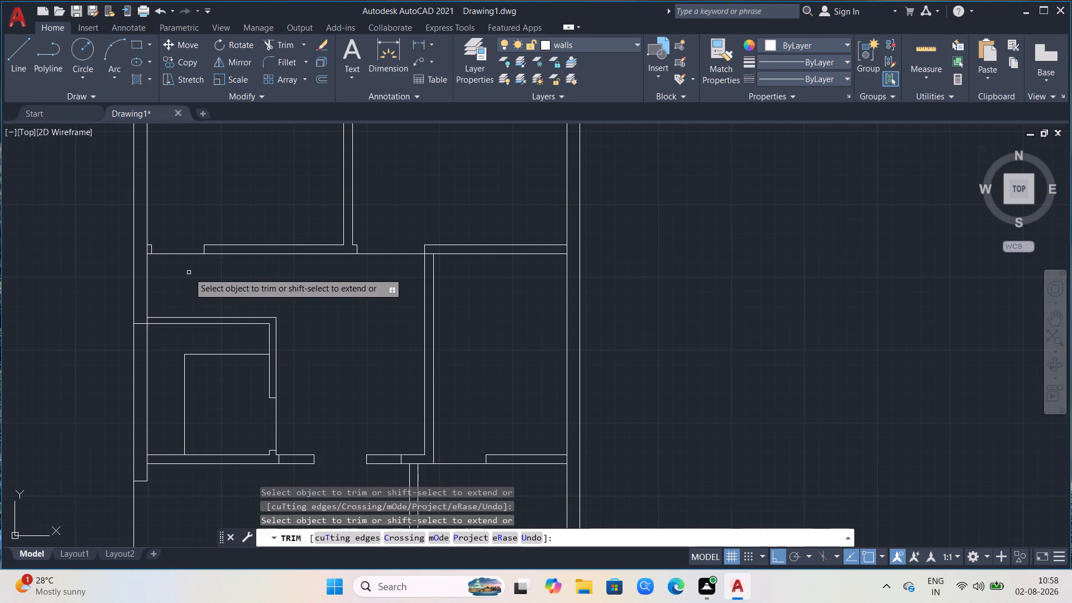
pyautogui.keyDown('ctrl'); pyautogui.keyDown('shift'); pyautogui.scroll(-2, 196, 291); pyautogui.keyUp('shift'); pyautogui.keyUp('ctrl')
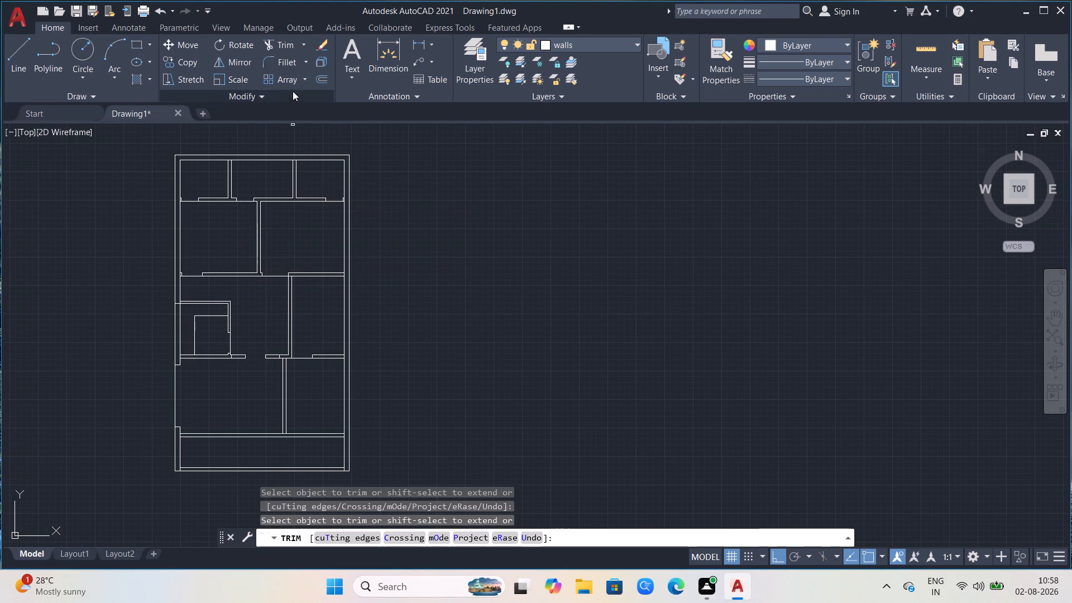
pyautogui.keyDown('ctrl'); pyautogui.keyDown('shift'); pyautogui.scroll(1, 210, 183); pyautogui.keyUp('shift'); pyautogui.keyUp('ctrl')
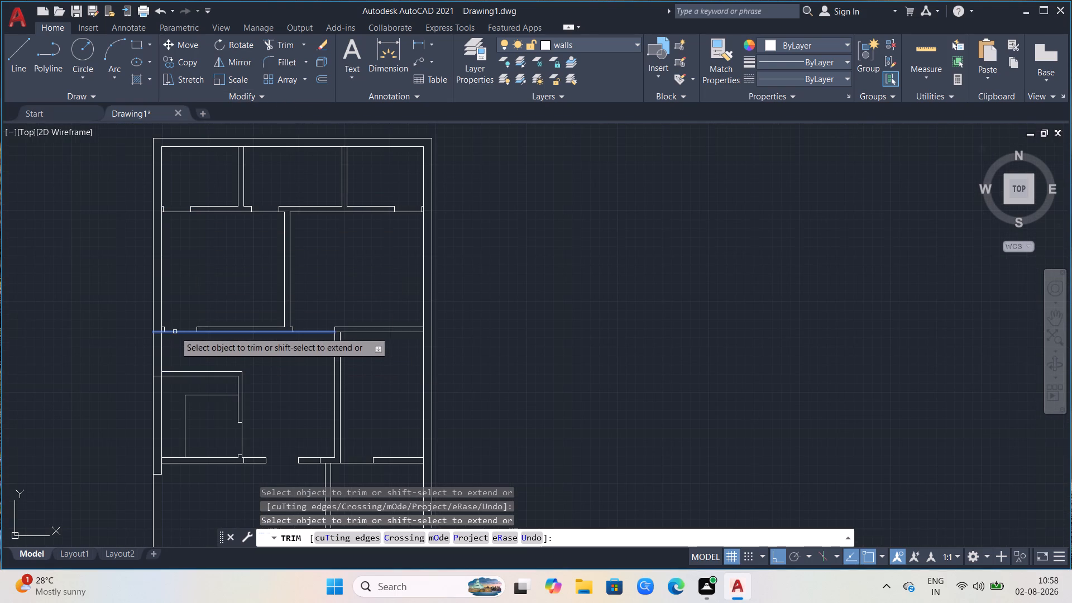
pyautogui.keyDown('ctrl'); pyautogui.keyDown('shift'); pyautogui.click(175, 332); pyautogui.keyUp('shift'); pyautogui.keyUp('ctrl')
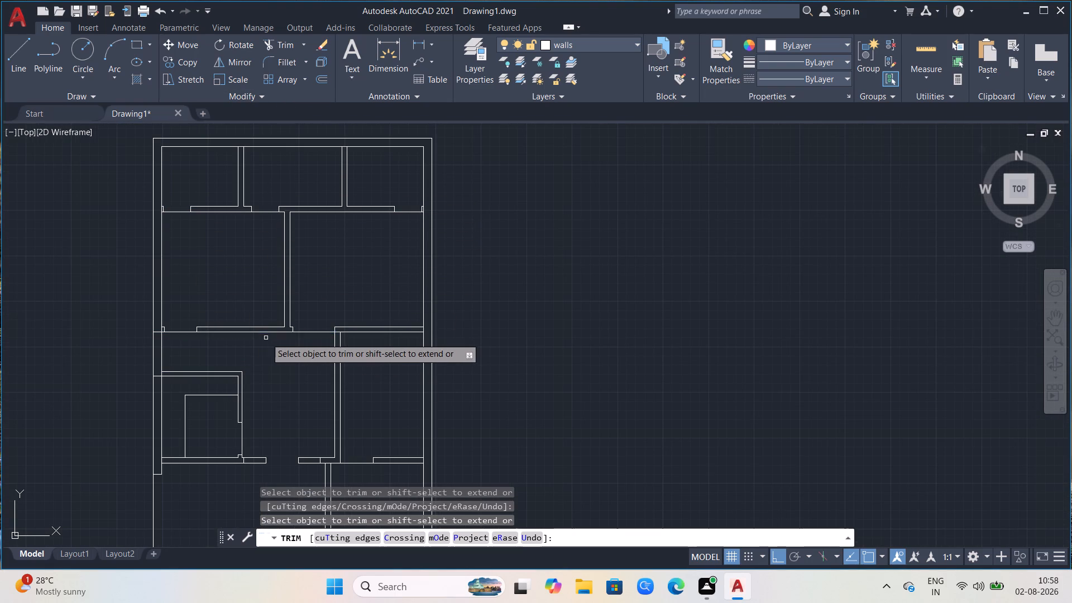
# Extend the left line of the large rooms' partition down and the right line of the right-hand room's partition up through the horizontal wall.
pyautogui.keyDown('ctrl'); pyautogui.keyDown('shift'); pyautogui.click(286, 314); pyautogui.keyUp('shift'); pyautogui.keyUp('ctrl')
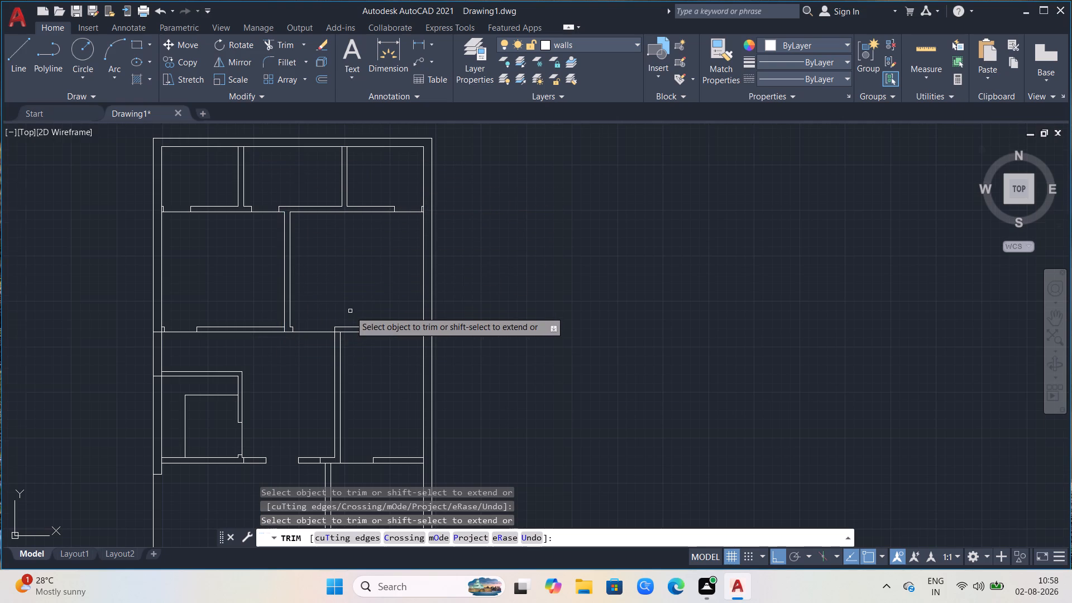
pyautogui.keyDown('ctrl'); pyautogui.keyDown('shift'); pyautogui.scroll(1, 350, 311); pyautogui.keyUp('shift'); pyautogui.keyUp('ctrl')
pyautogui.keyDown('ctrl'); pyautogui.keyDown('shift'); pyautogui.click(334, 349); pyautogui.keyUp('shift'); pyautogui.keyUp('ctrl')
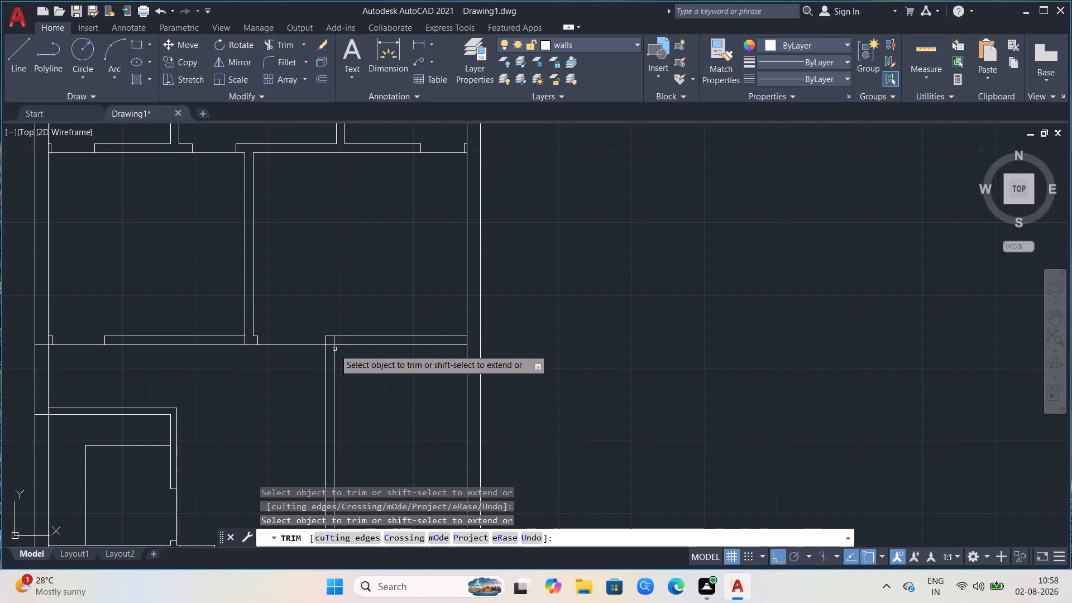
# Extend the left line of the top-right small room's partition down through the horizontal wall below it.
pyautogui.keyDown('ctrl'); pyautogui.keyDown('shift'); pyautogui.scroll(-1, 422, 223); pyautogui.keyUp('shift'); pyautogui.keyUp('ctrl')
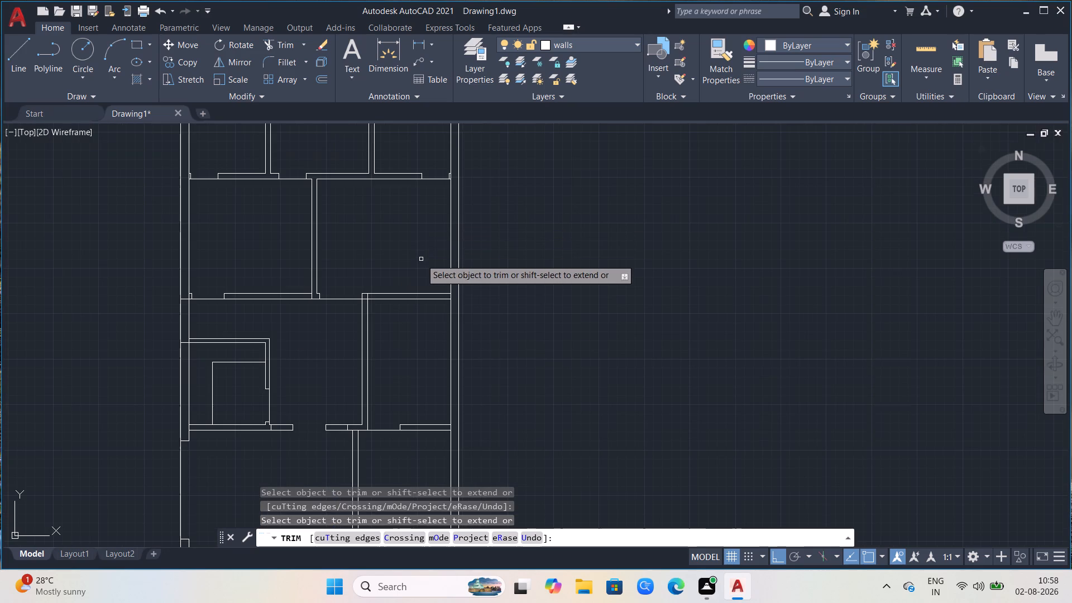
pyautogui.keyDown('ctrl'); pyautogui.keyDown('shift'); pyautogui.scroll(2, 342, 193); pyautogui.keyUp('shift'); pyautogui.keyUp('ctrl')
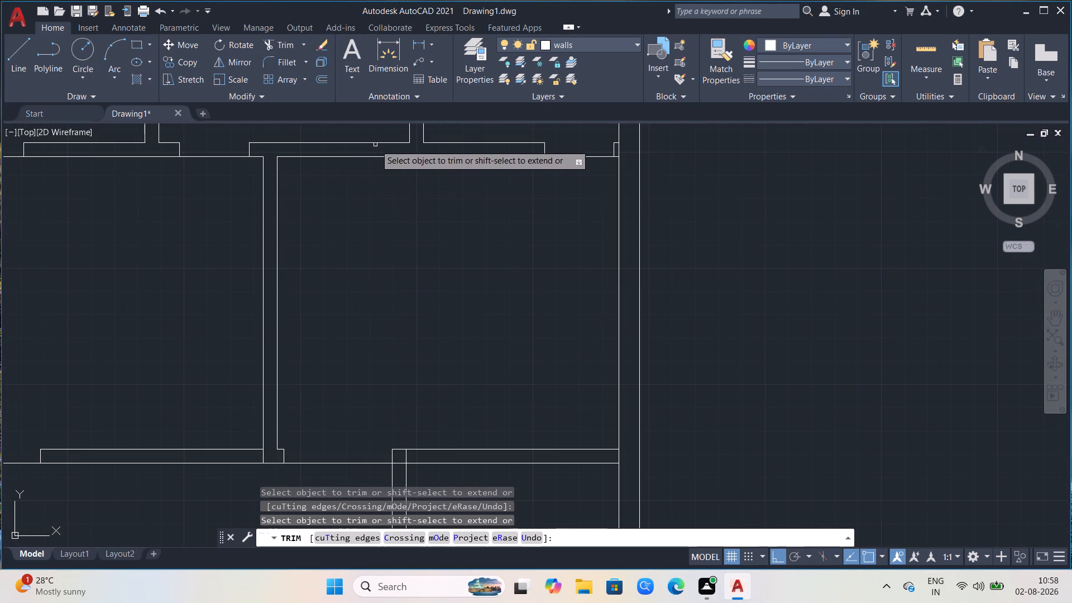
pyautogui.keyDown('ctrl'); pyautogui.keyDown('shift'); pyautogui.click(409, 133); pyautogui.keyUp('shift'); pyautogui.keyUp('ctrl')
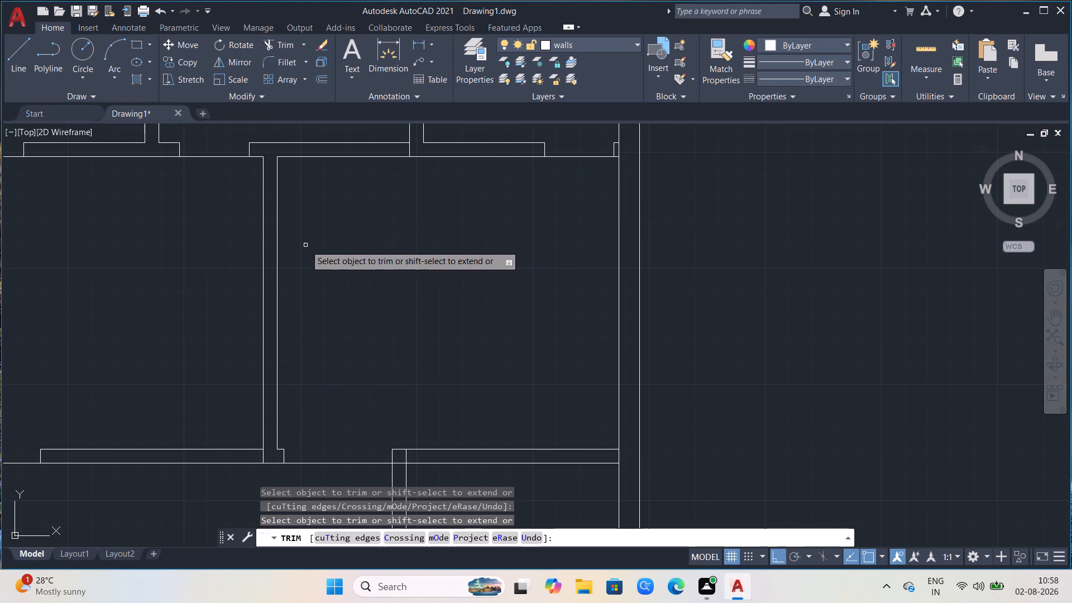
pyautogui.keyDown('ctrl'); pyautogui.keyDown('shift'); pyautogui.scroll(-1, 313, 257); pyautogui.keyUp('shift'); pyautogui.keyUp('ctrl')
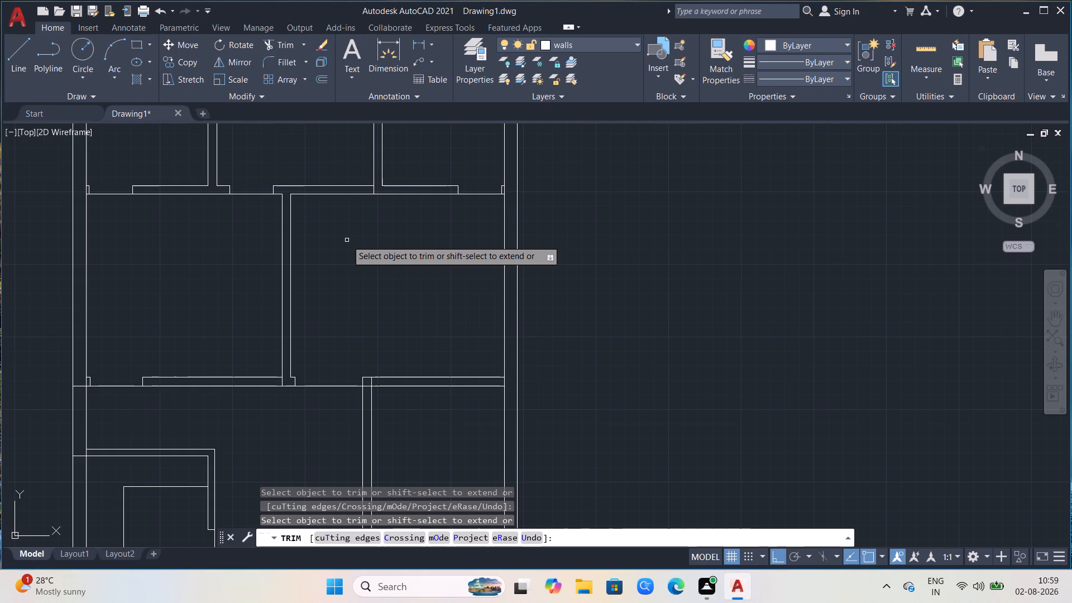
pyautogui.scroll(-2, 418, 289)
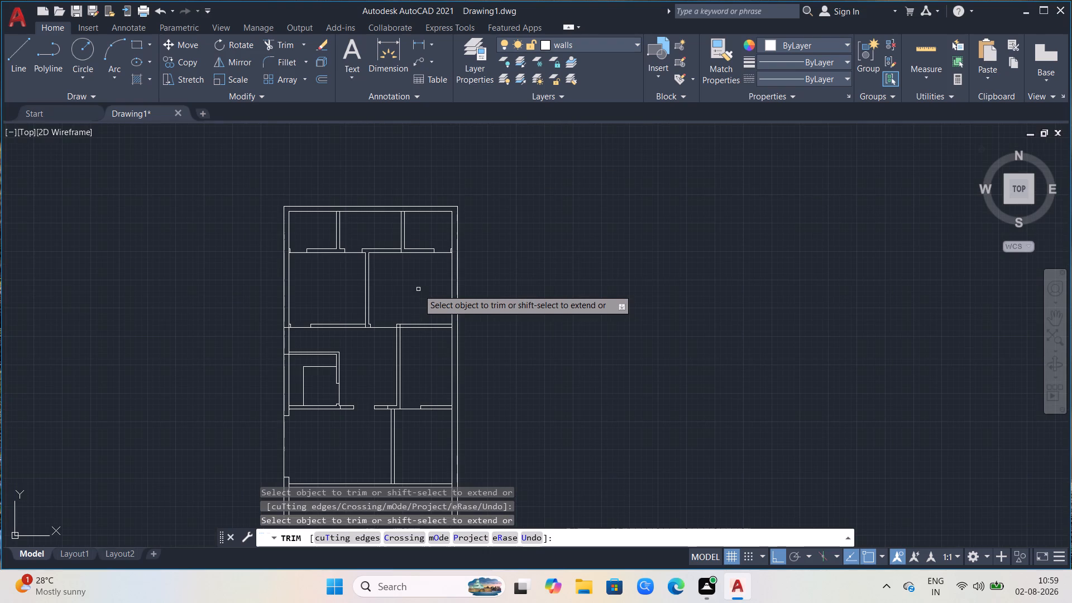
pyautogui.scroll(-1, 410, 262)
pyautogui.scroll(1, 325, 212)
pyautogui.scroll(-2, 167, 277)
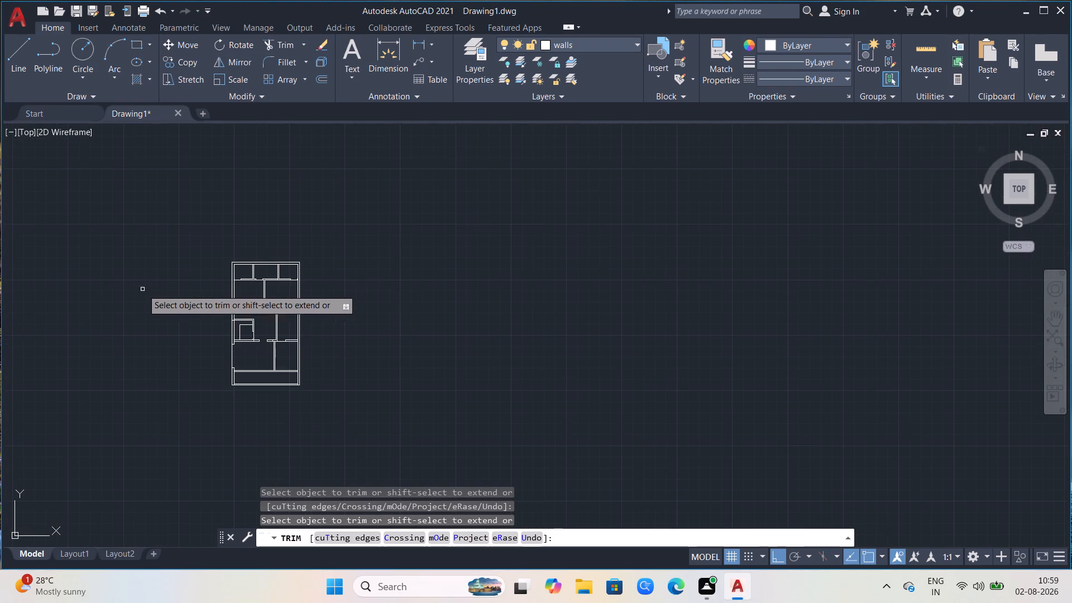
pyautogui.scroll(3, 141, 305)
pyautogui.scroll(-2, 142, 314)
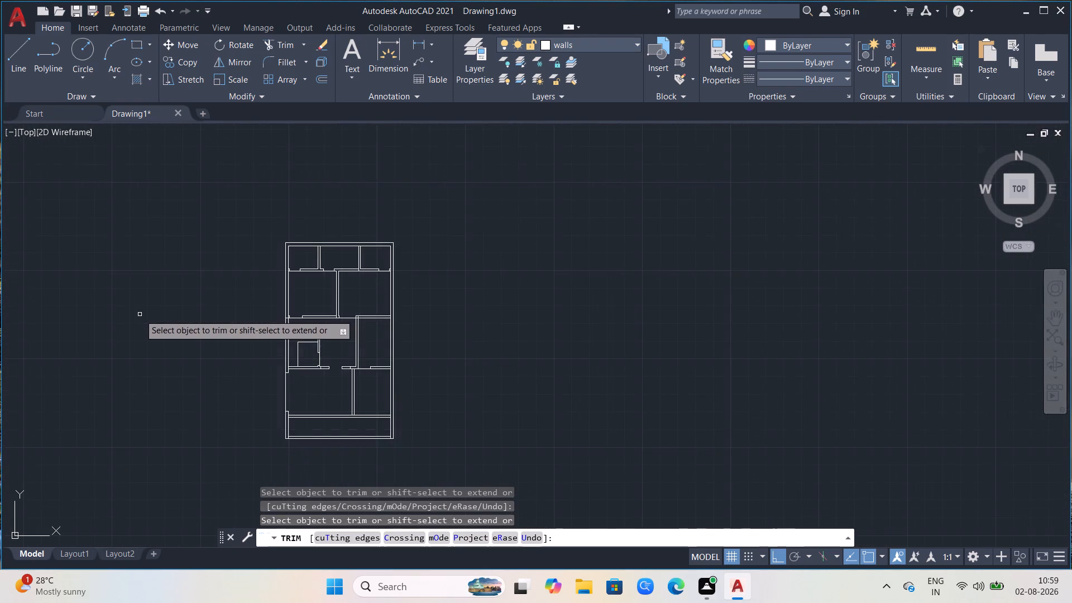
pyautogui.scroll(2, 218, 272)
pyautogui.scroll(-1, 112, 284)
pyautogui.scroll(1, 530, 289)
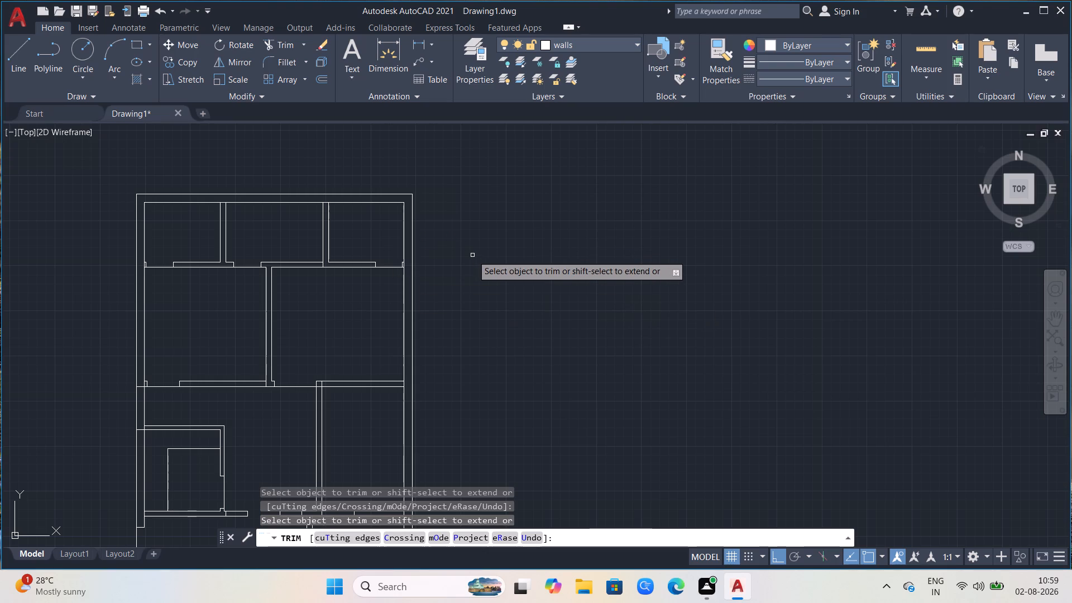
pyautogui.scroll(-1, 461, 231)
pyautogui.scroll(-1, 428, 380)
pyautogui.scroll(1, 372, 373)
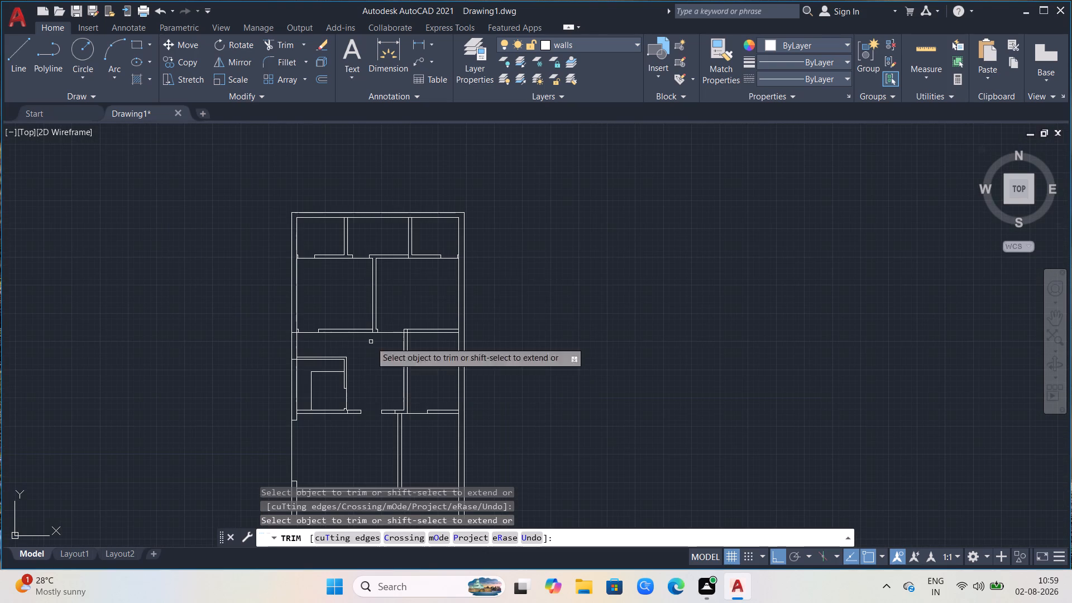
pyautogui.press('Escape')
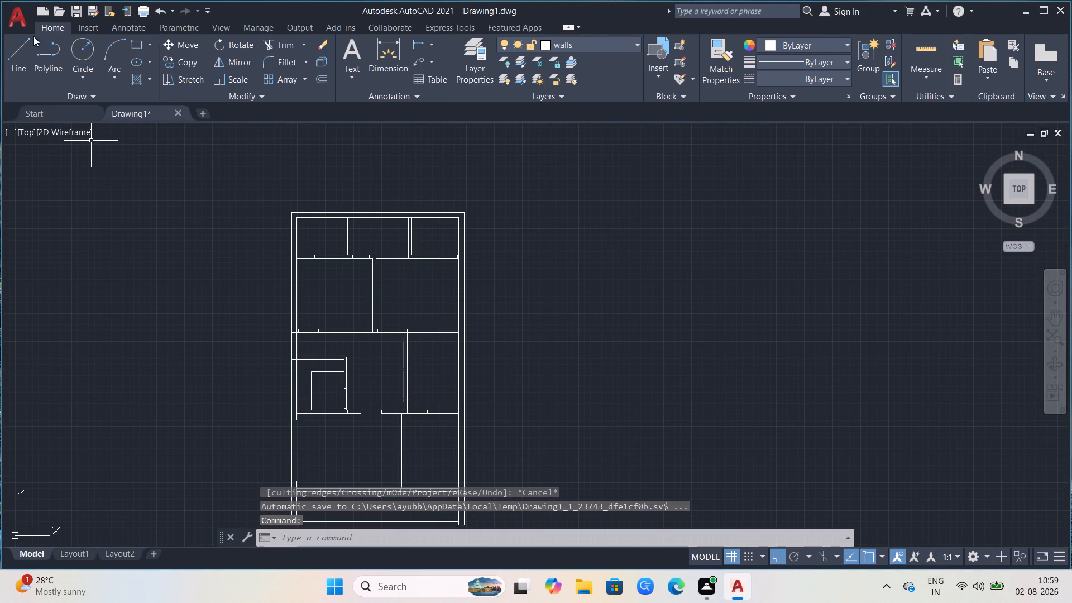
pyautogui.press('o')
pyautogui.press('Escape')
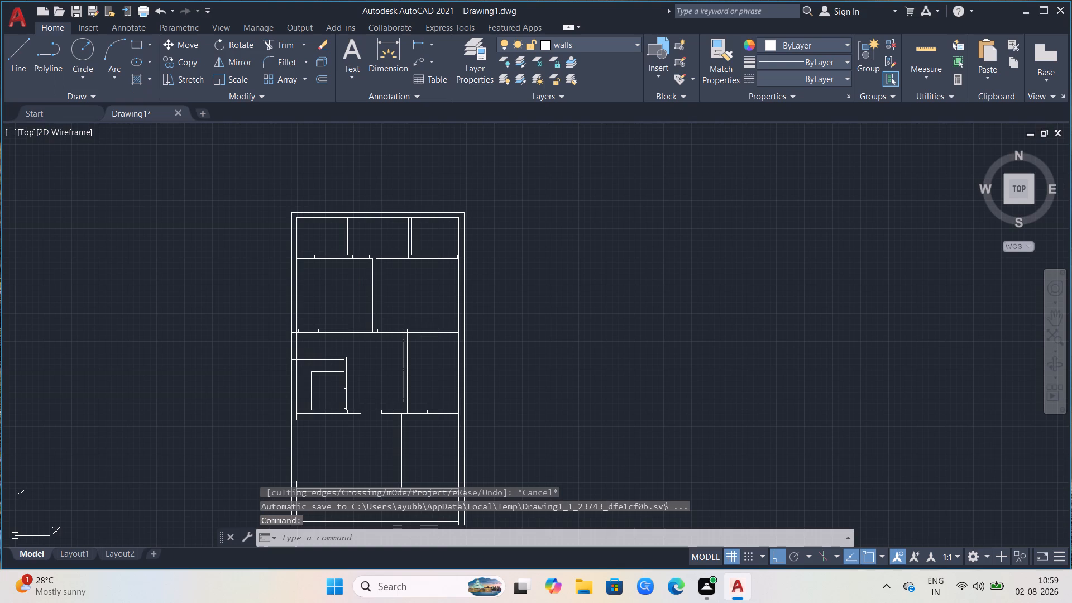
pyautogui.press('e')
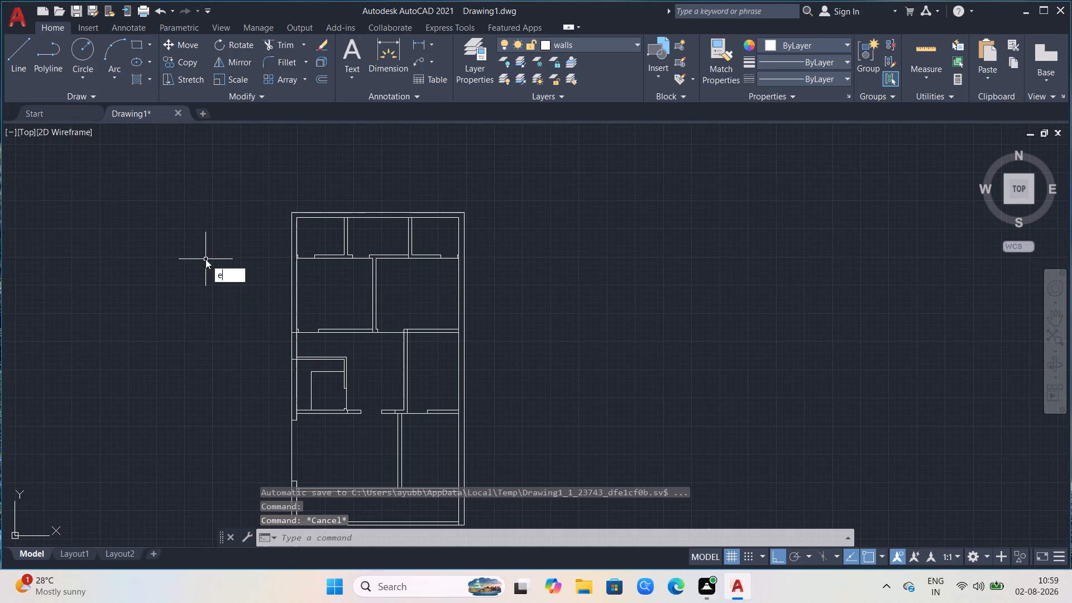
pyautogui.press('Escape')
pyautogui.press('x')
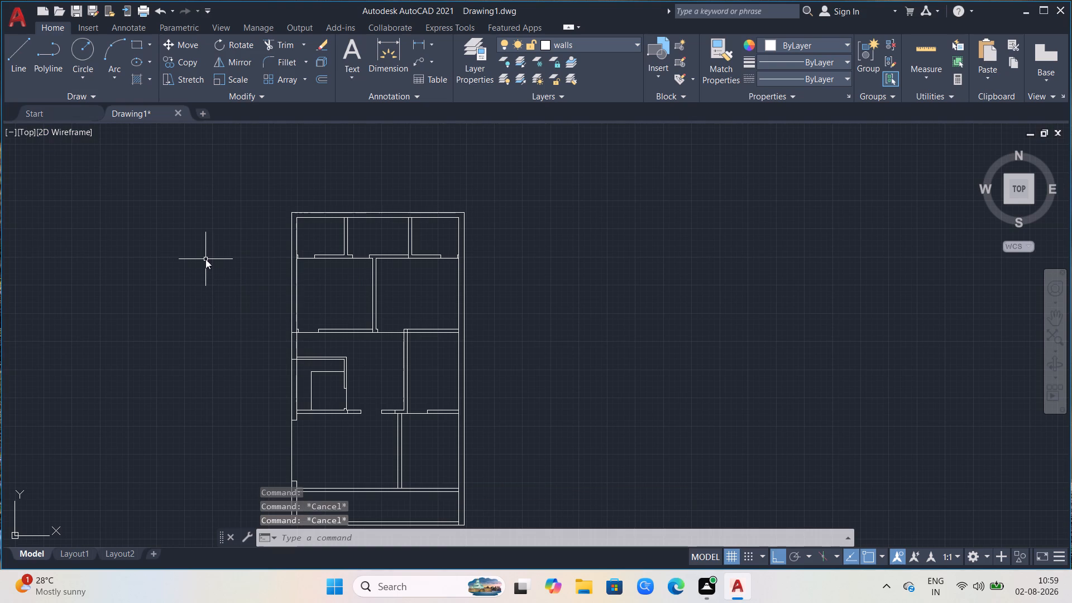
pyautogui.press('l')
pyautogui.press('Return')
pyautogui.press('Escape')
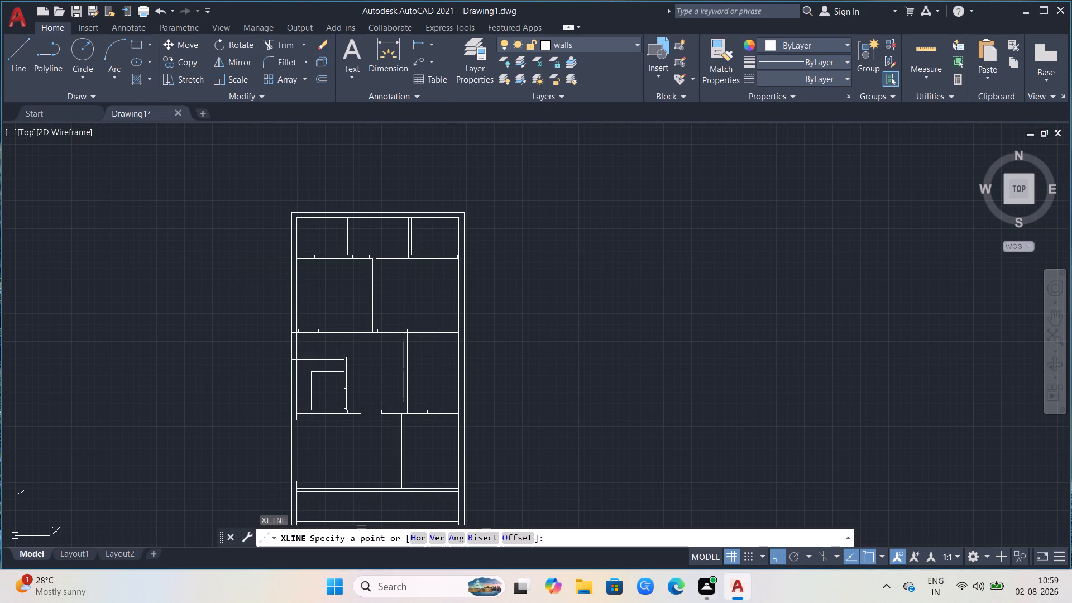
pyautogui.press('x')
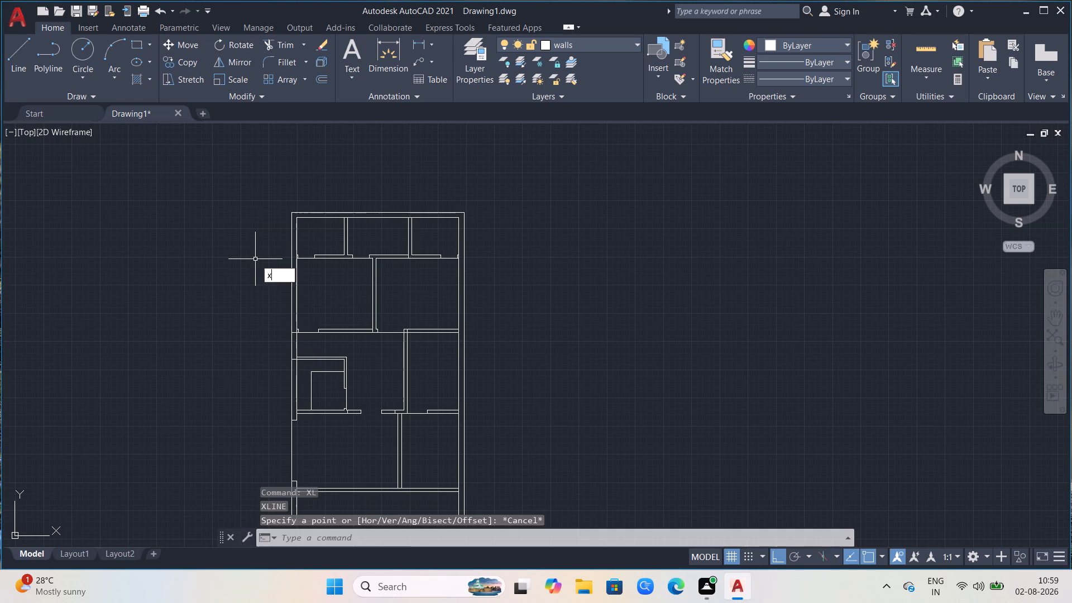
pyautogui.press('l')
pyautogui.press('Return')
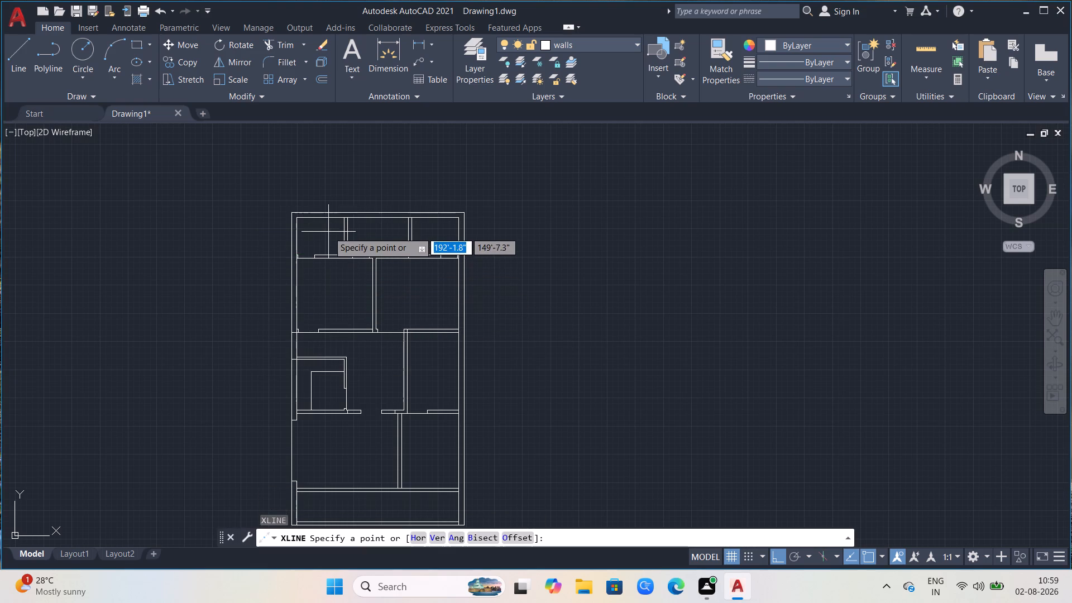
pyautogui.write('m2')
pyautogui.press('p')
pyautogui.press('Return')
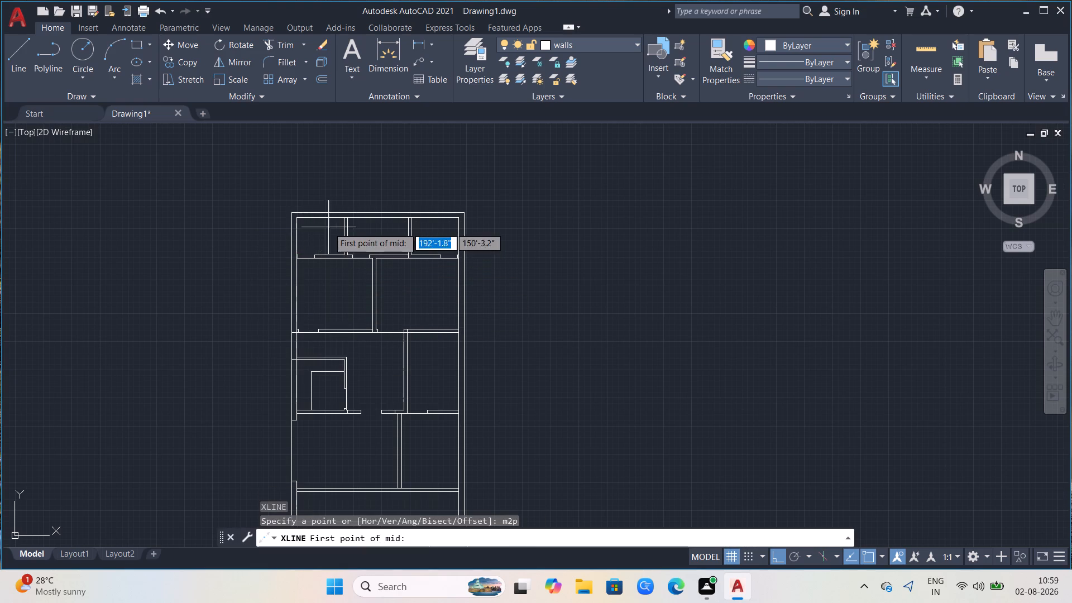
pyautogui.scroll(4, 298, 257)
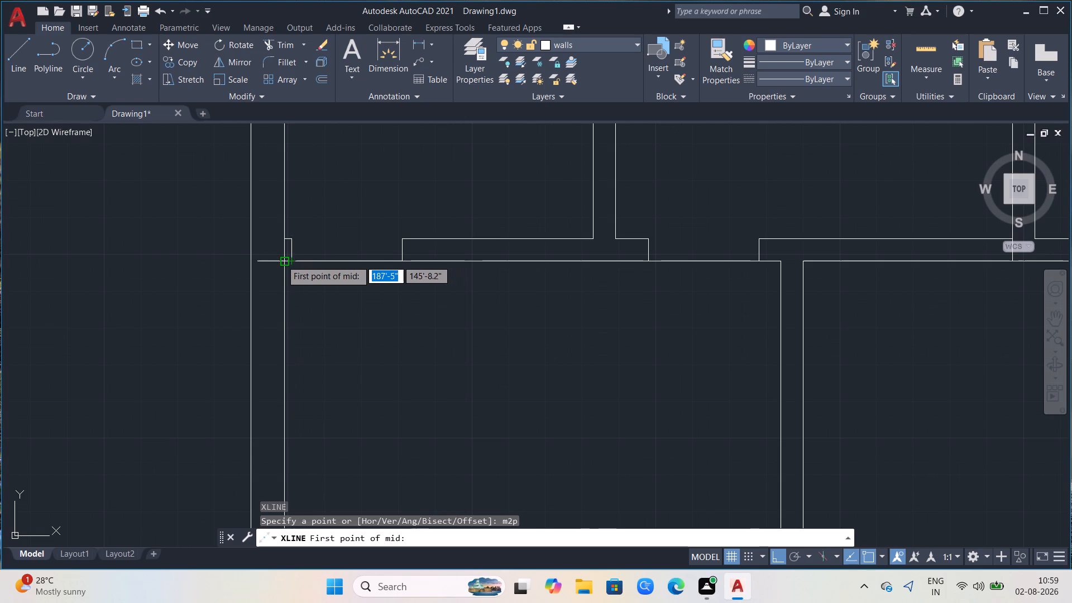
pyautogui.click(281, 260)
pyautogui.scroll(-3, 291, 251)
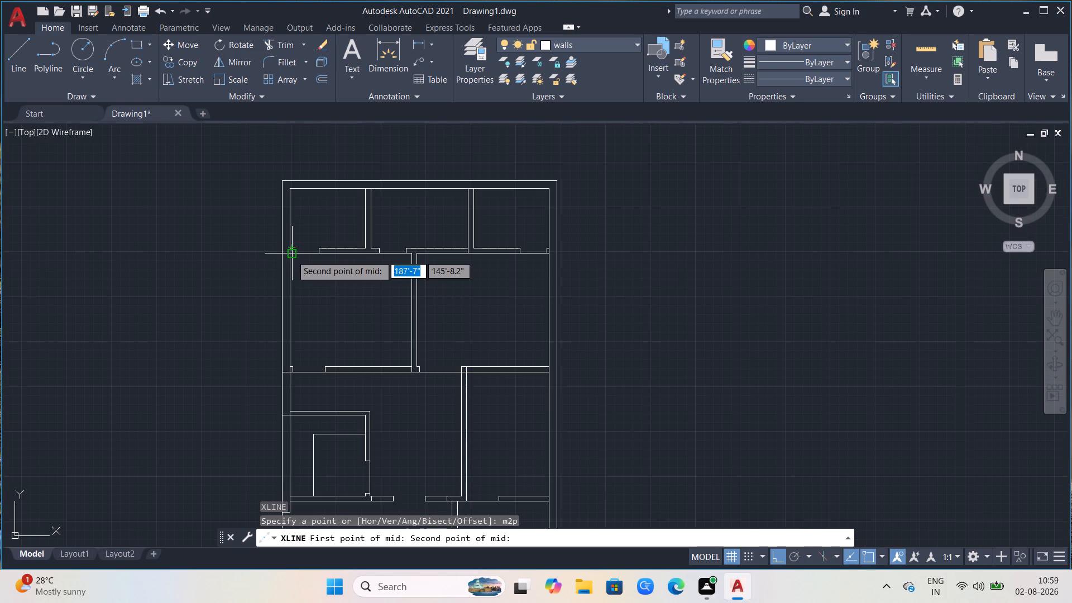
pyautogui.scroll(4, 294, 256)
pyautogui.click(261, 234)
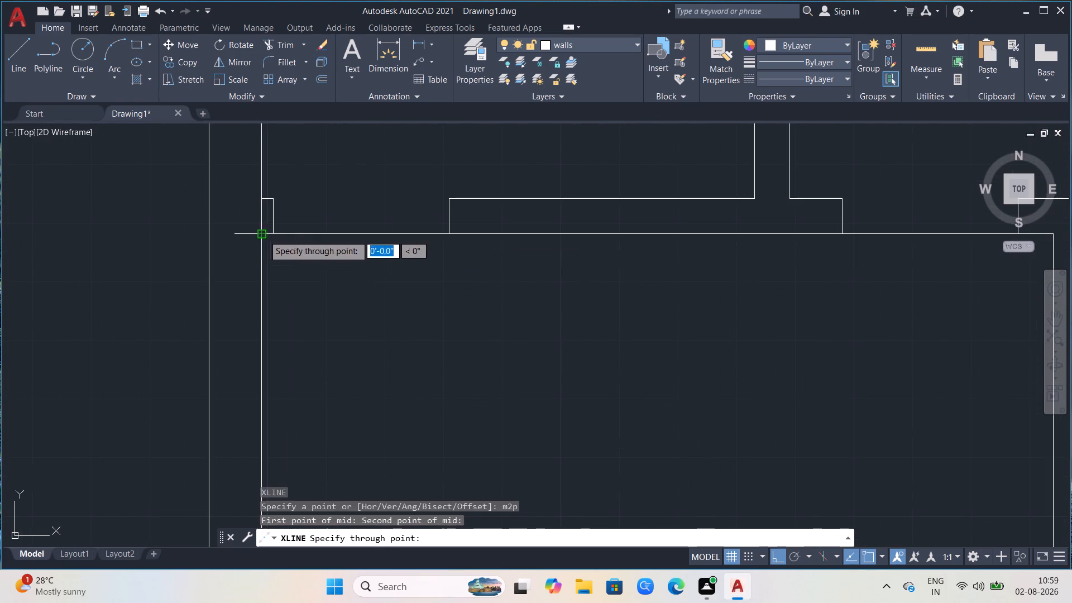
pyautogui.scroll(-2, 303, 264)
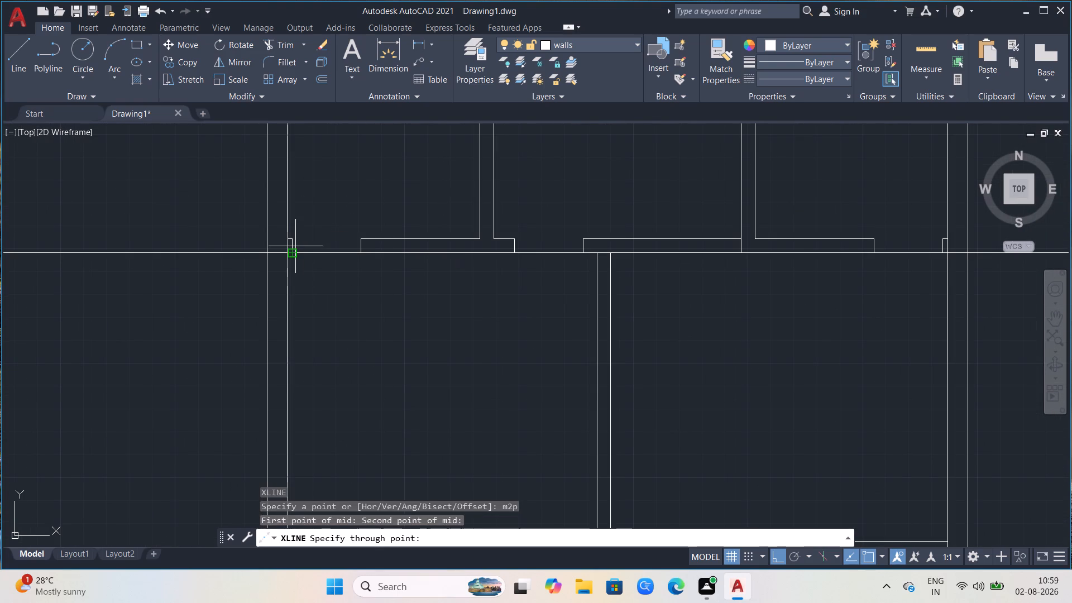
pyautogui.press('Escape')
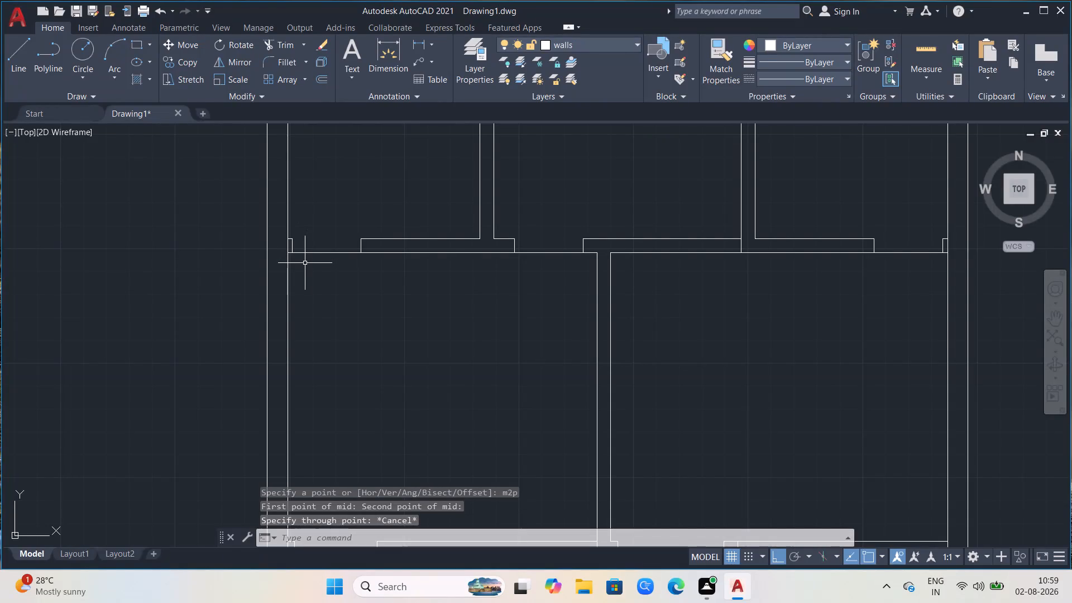
# Draw a horizontal construction line through the midpoint between the upper and lower left inner corners of the top-left small room.
pyautogui.press('o')
pyautogui.press('BackSpace')
pyautogui.press('x')
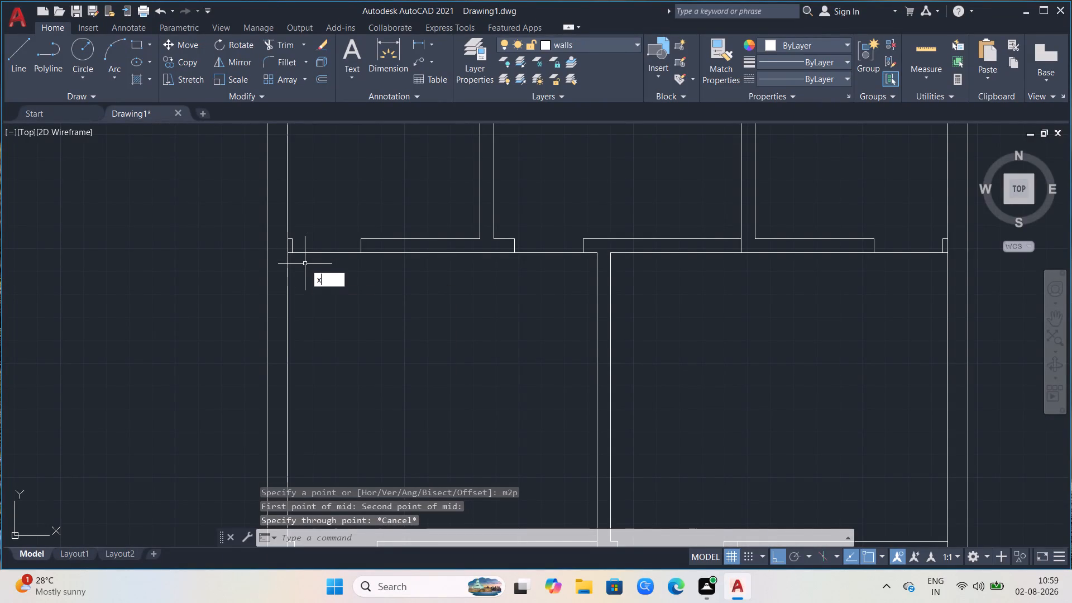
pyautogui.press('l')
pyautogui.press('Return')
pyautogui.press('m')
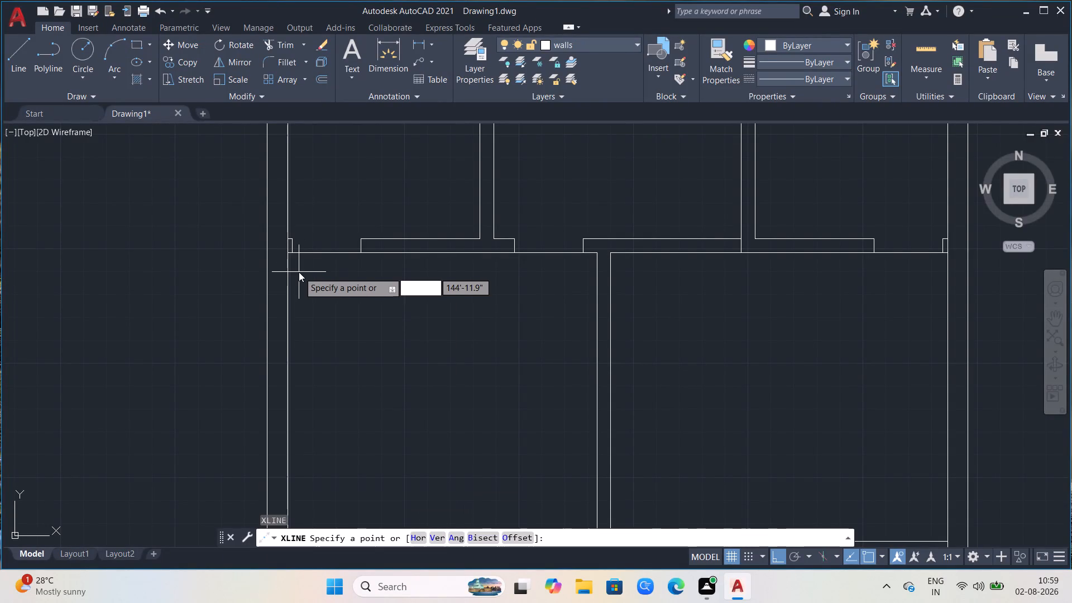
pyautogui.press('2')
pyautogui.press('p')
pyautogui.press('Return')
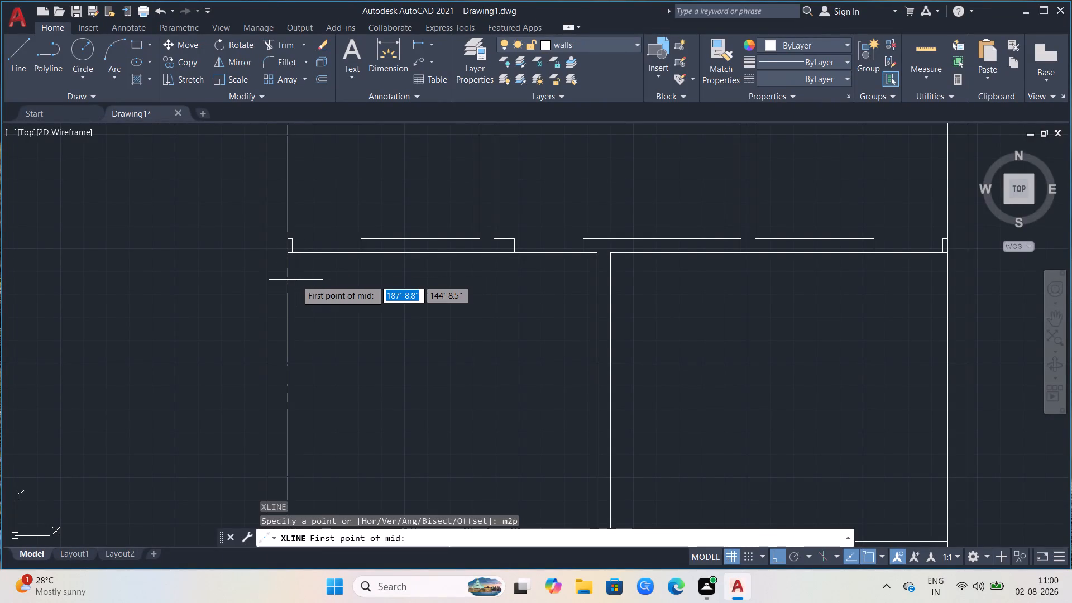
pyautogui.click(284, 250)
pyautogui.scroll(-3, 333, 291)
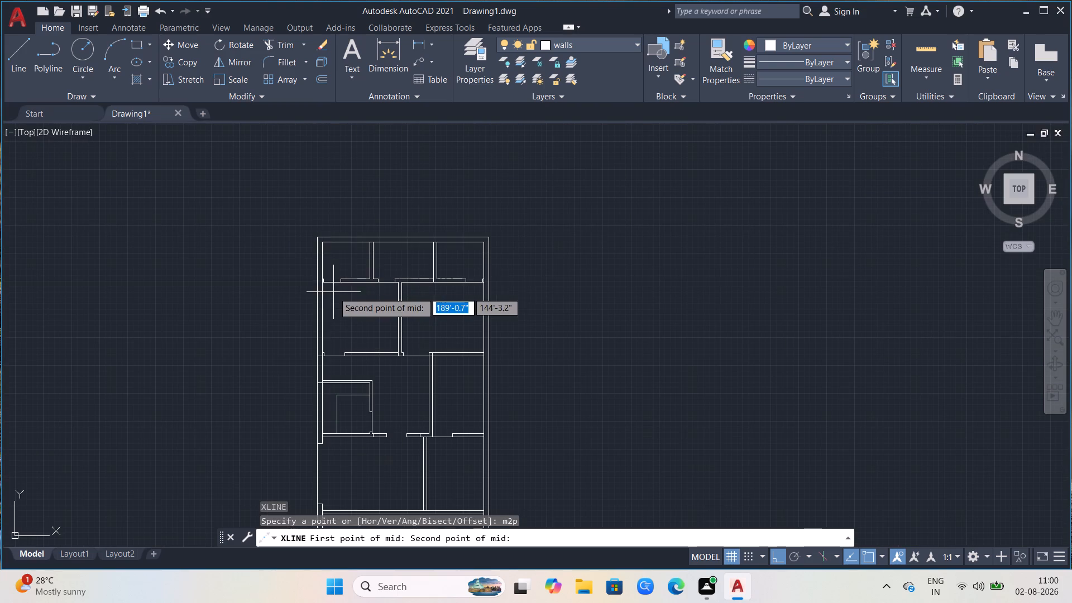
pyautogui.click(327, 248)
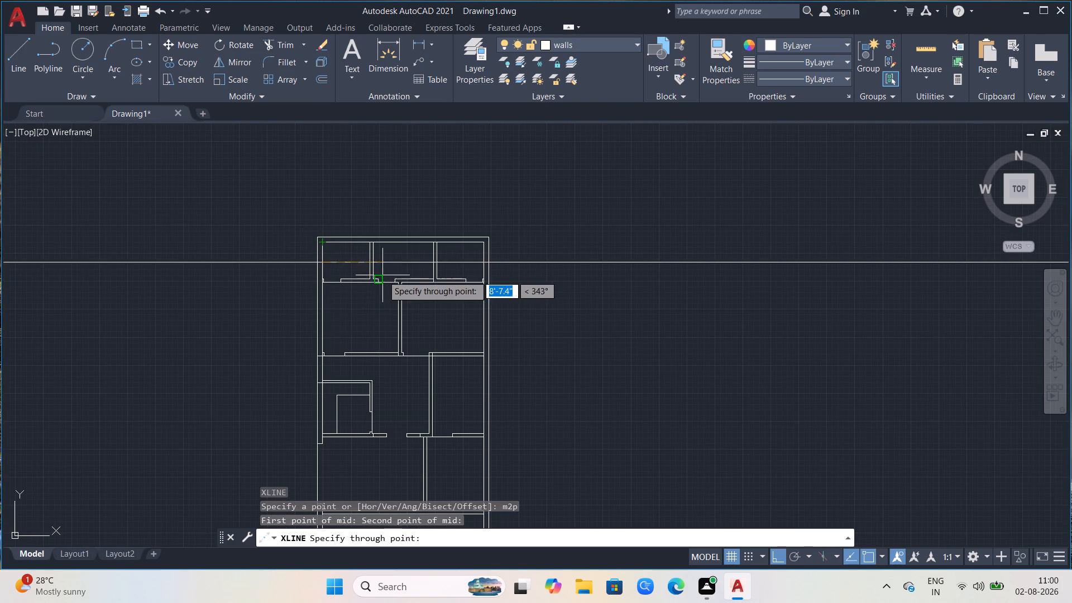
pyautogui.click(397, 267)
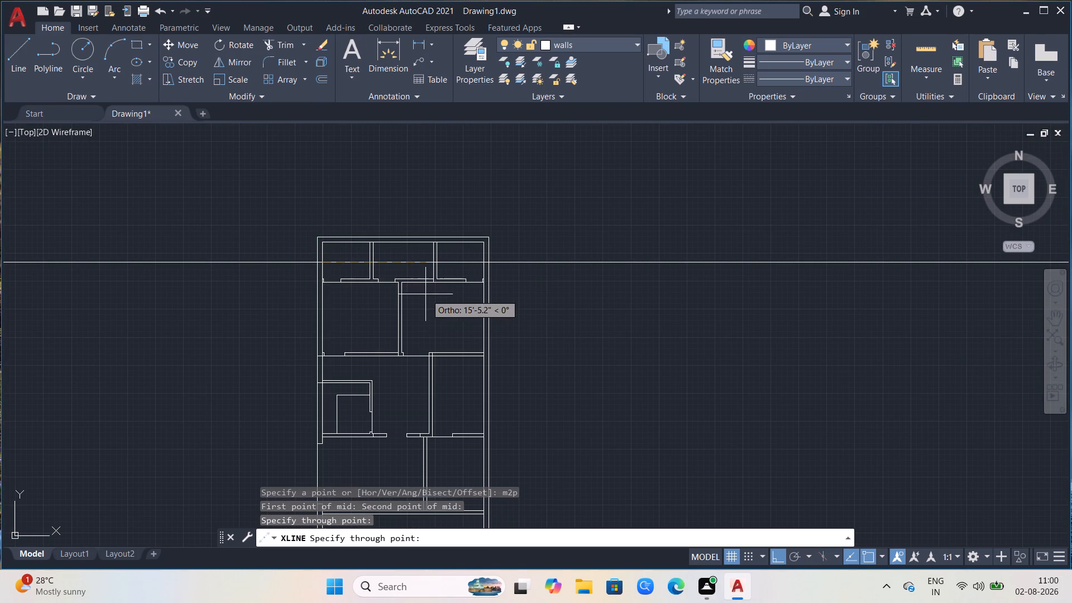
pyautogui.press('Escape')
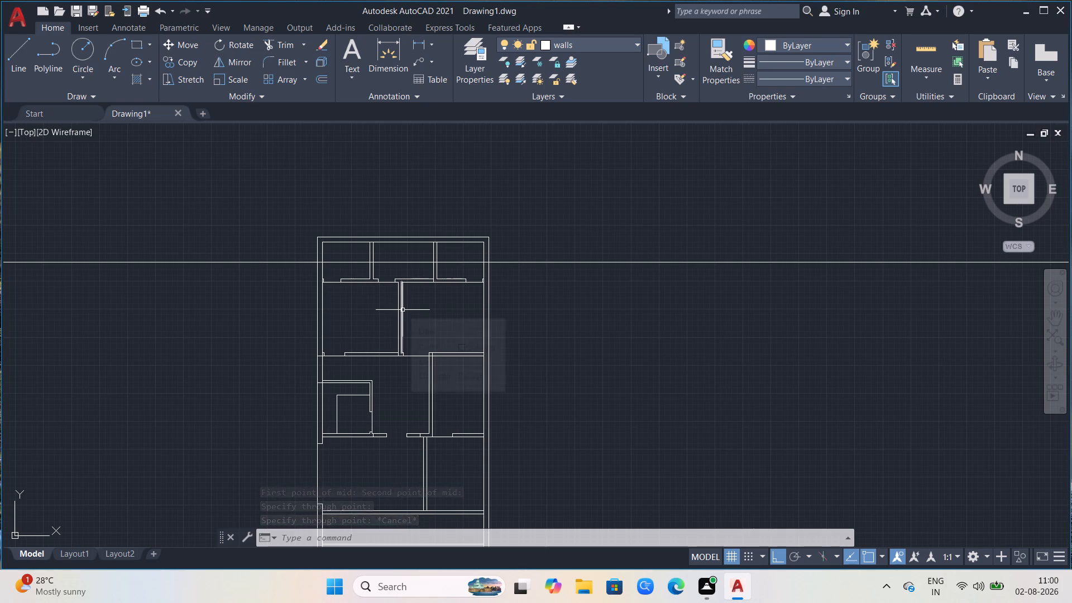
# Draw a horizontal construction line through the midpoint between the upper and lower ends of the right-hand middle room's partition line.
pyautogui.scroll(-2, 217, 301)
pyautogui.scroll(1, 265, 367)
pyautogui.scroll(1, 311, 343)
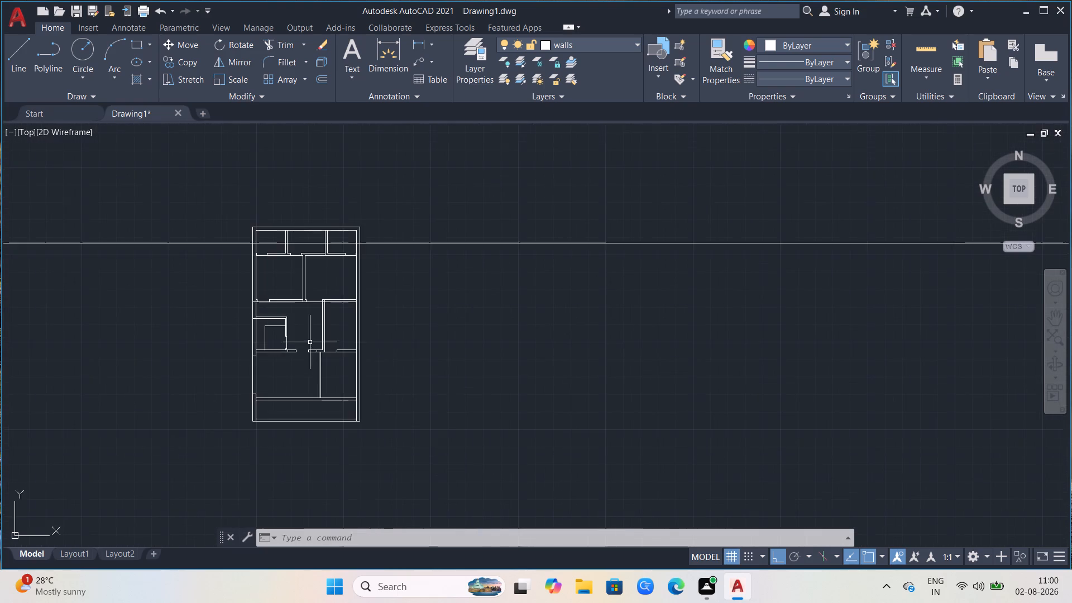
pyautogui.scroll(1, 310, 342)
pyautogui.press('Return')
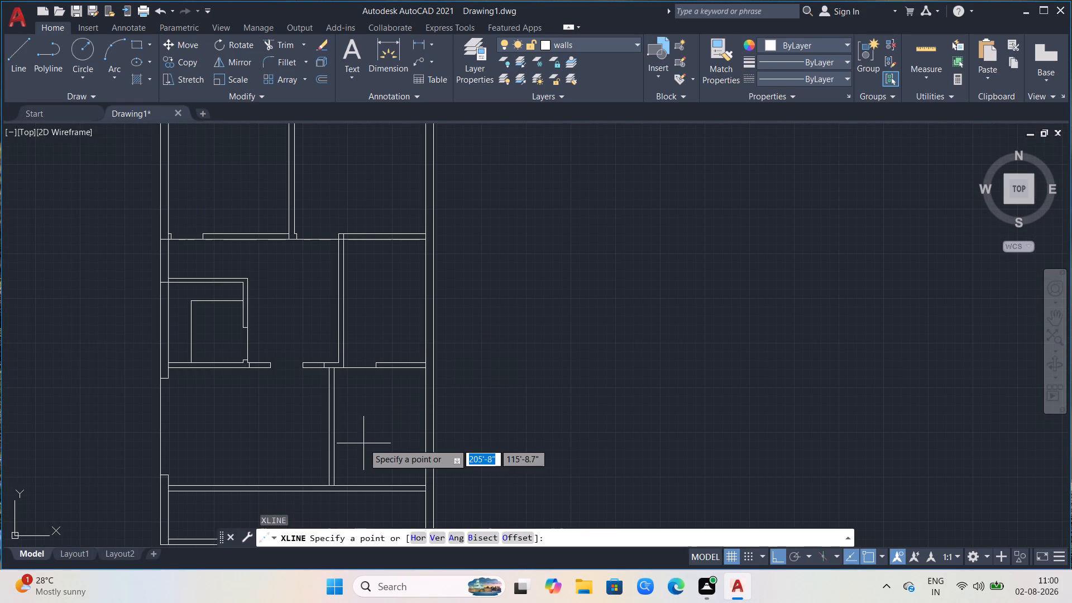
pyautogui.write('m2p')
pyautogui.press('Return')
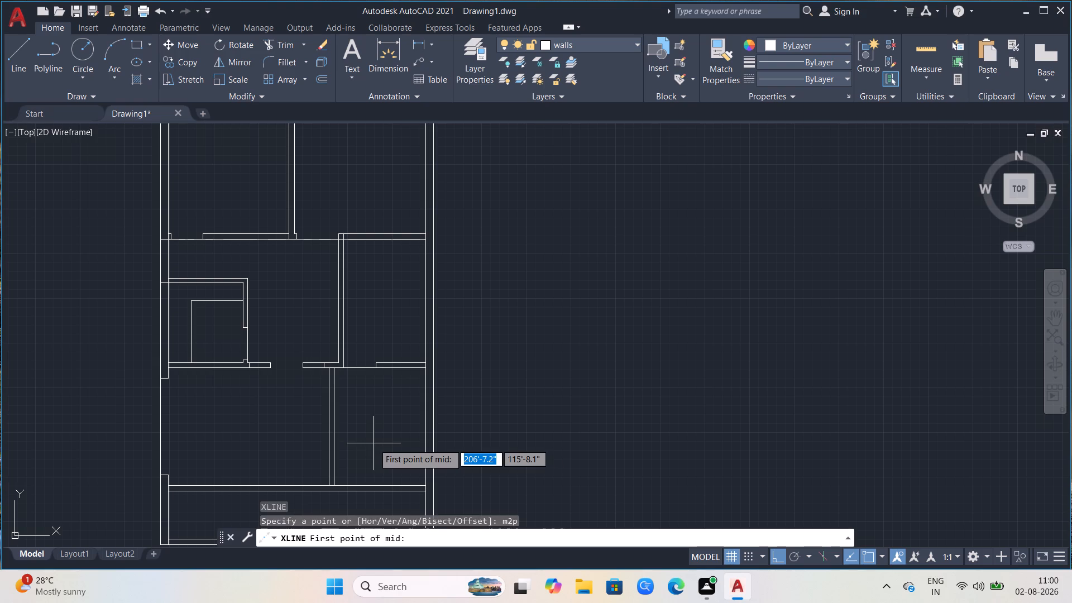
pyautogui.click(348, 240)
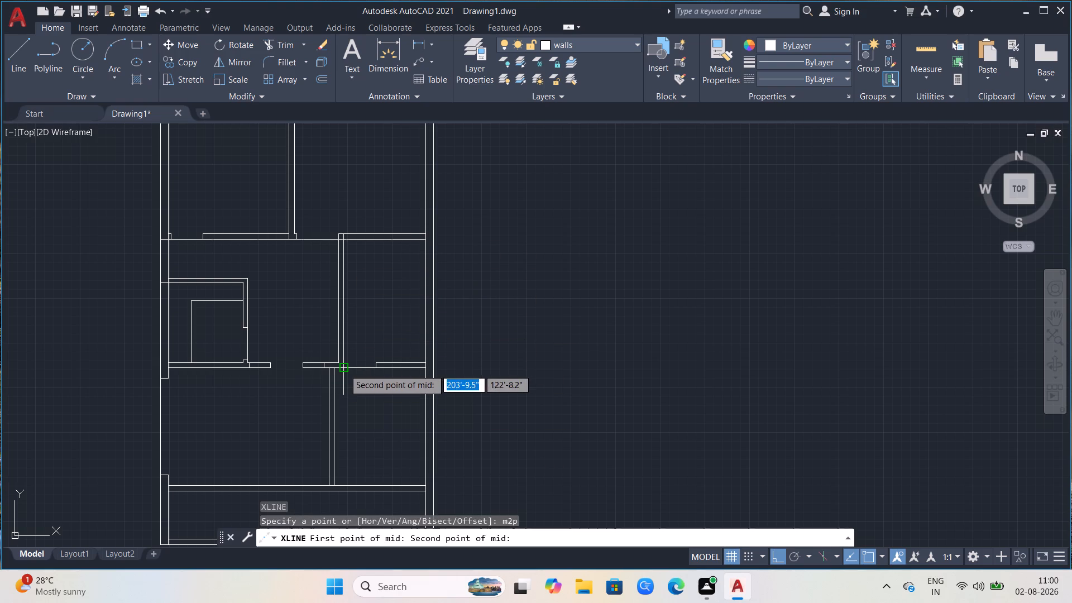
pyautogui.click(344, 368)
pyautogui.click(397, 326)
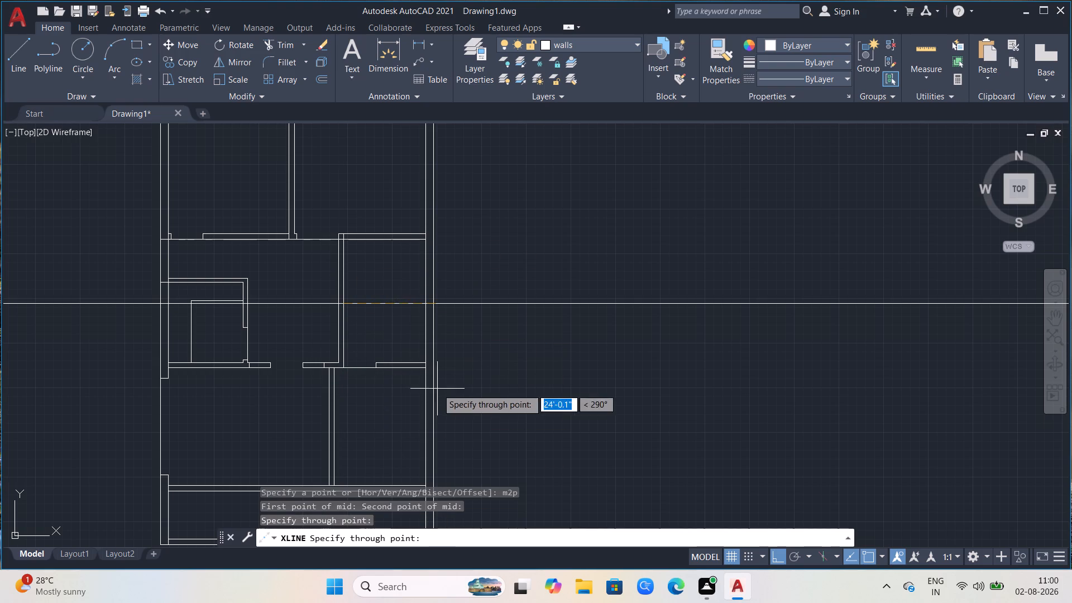
pyautogui.press('Escape')
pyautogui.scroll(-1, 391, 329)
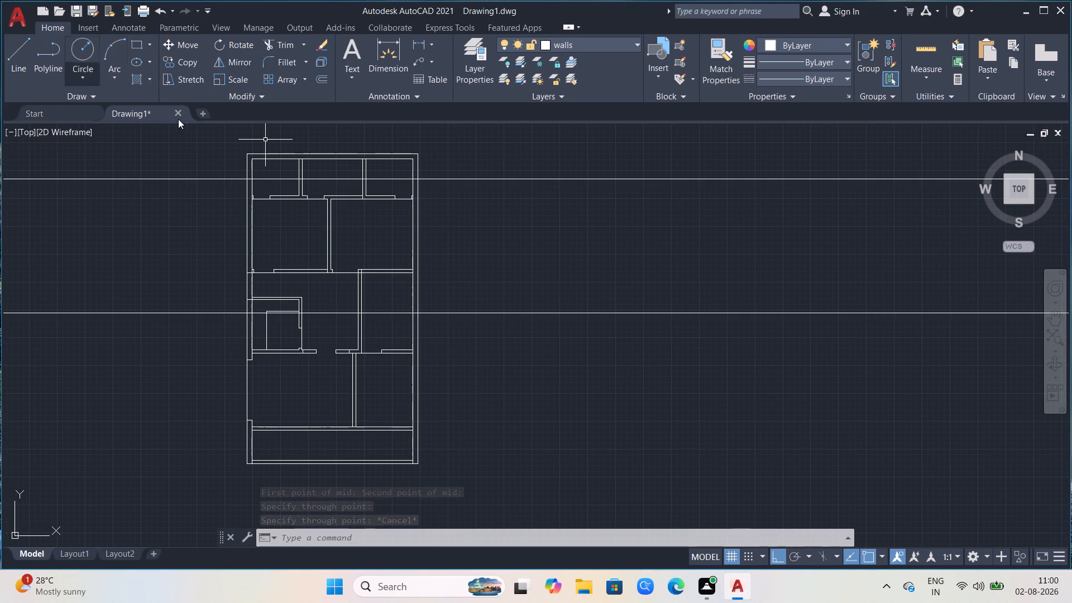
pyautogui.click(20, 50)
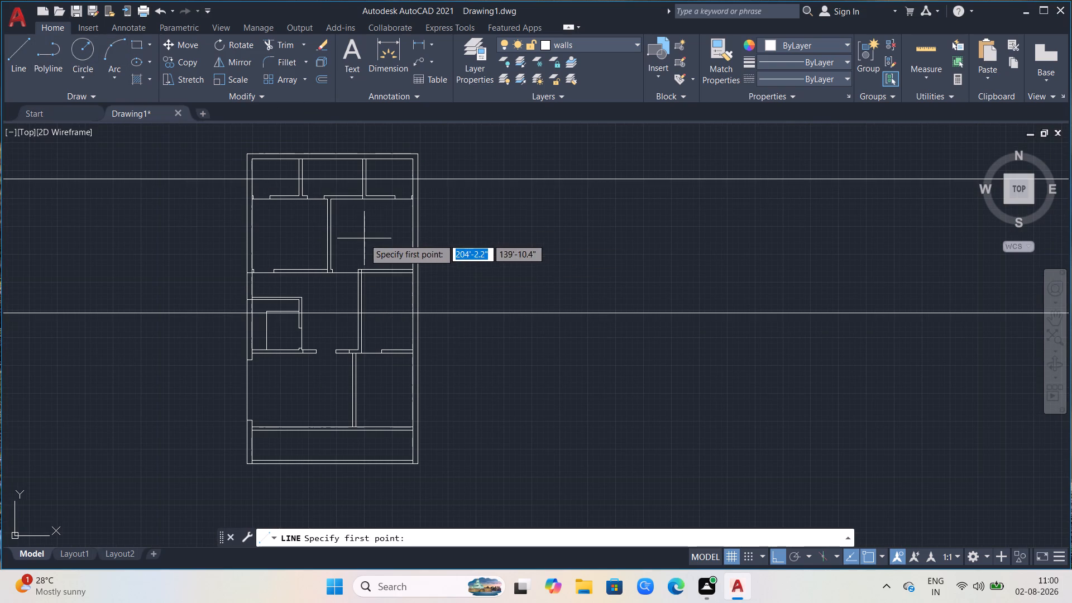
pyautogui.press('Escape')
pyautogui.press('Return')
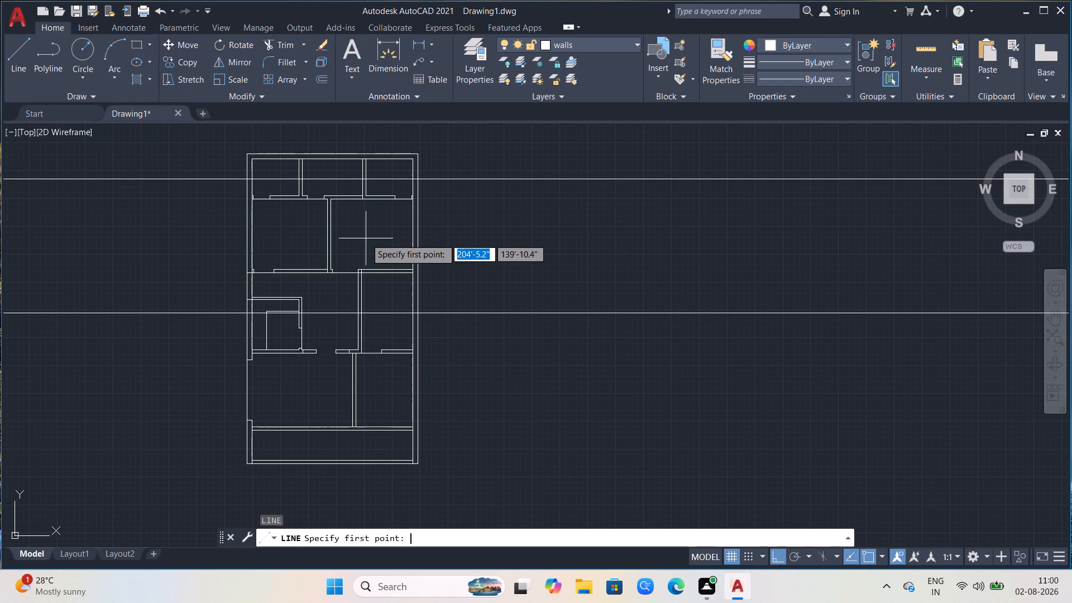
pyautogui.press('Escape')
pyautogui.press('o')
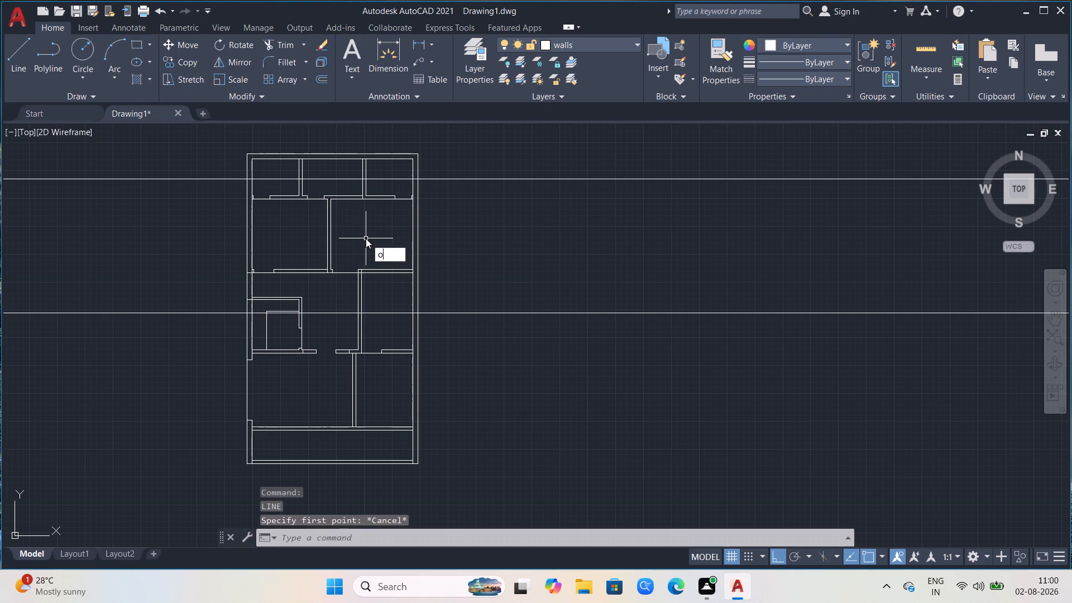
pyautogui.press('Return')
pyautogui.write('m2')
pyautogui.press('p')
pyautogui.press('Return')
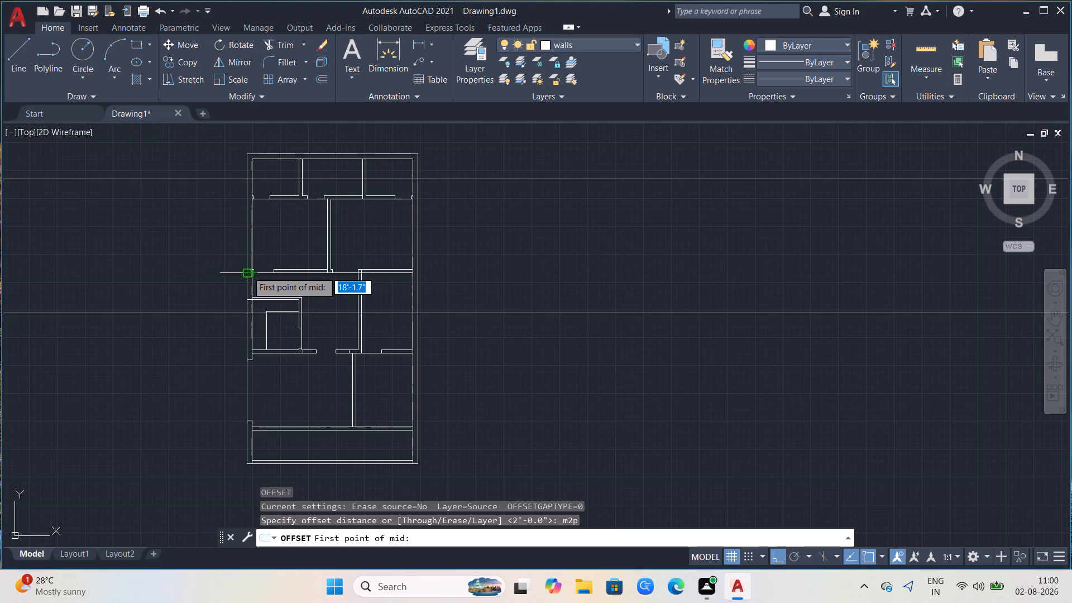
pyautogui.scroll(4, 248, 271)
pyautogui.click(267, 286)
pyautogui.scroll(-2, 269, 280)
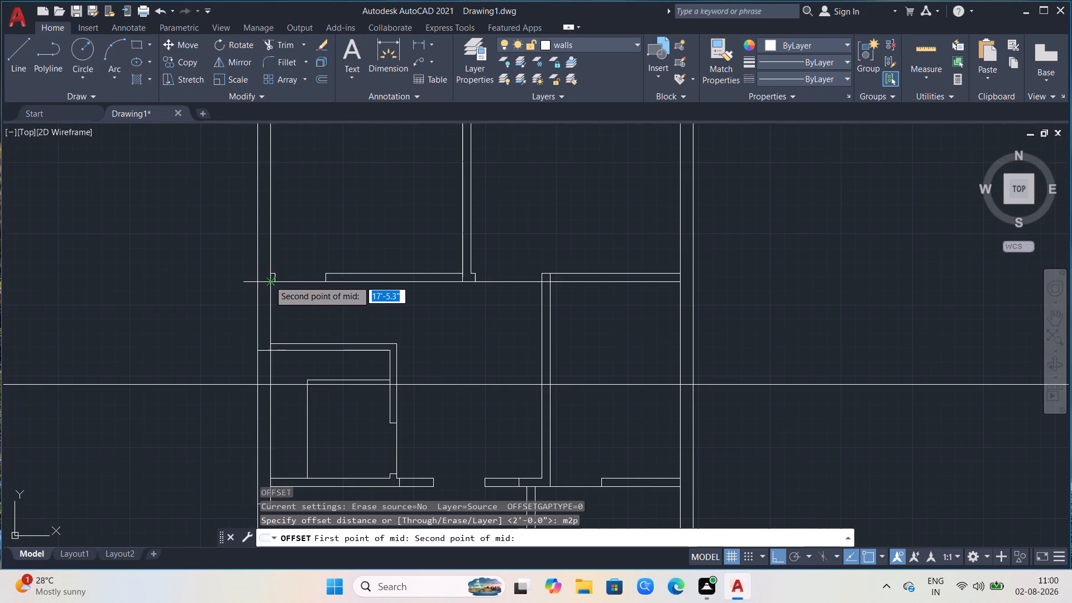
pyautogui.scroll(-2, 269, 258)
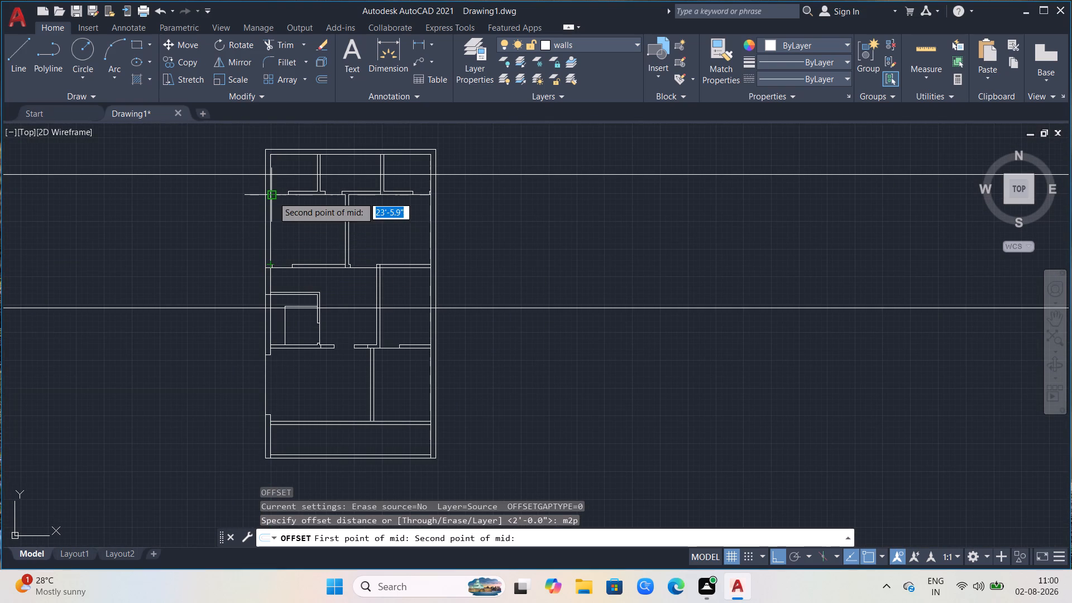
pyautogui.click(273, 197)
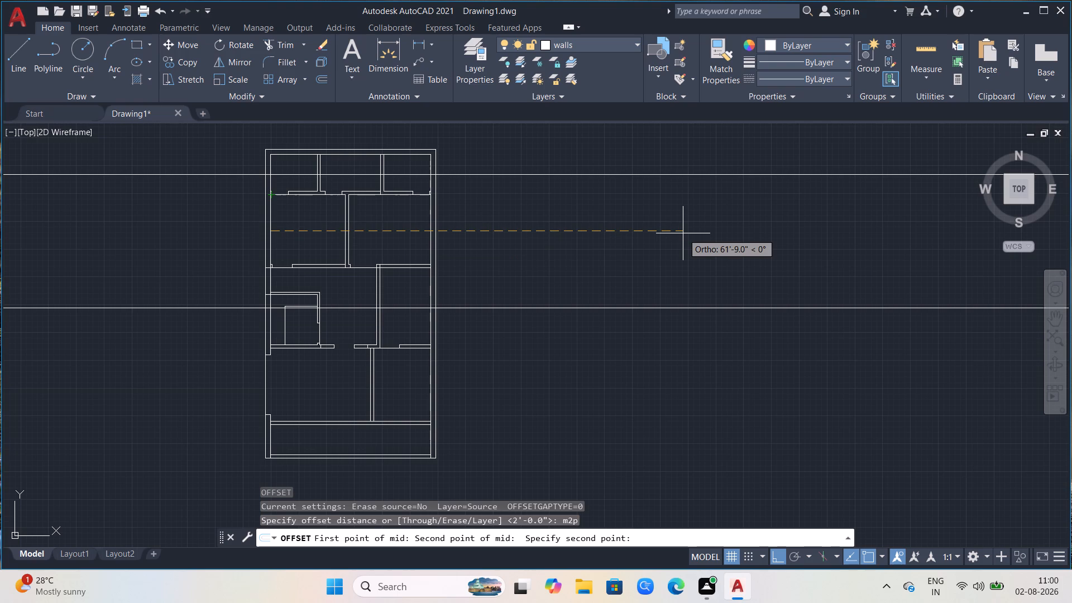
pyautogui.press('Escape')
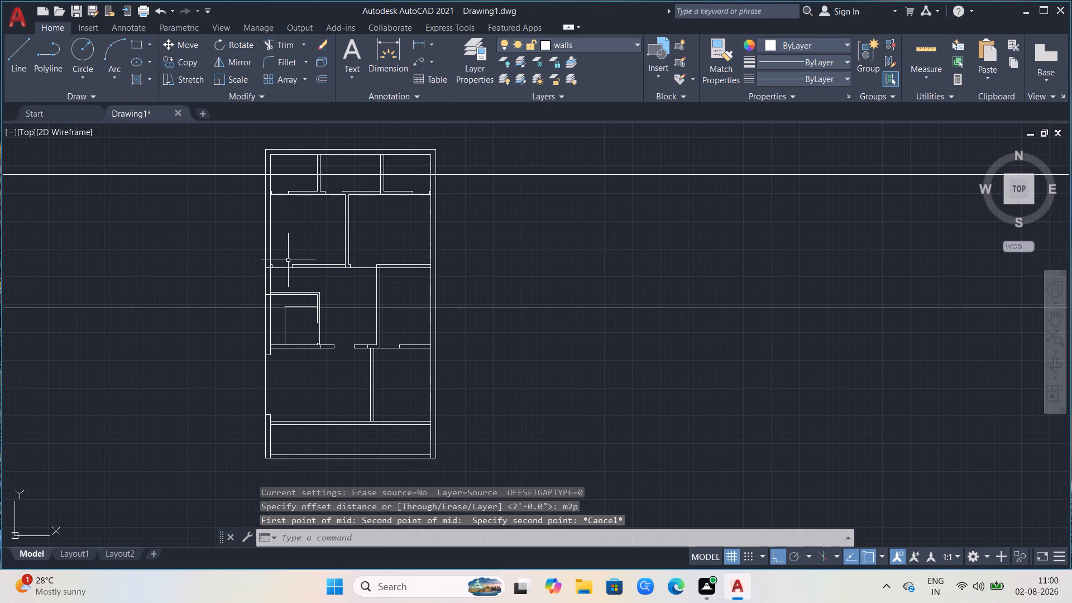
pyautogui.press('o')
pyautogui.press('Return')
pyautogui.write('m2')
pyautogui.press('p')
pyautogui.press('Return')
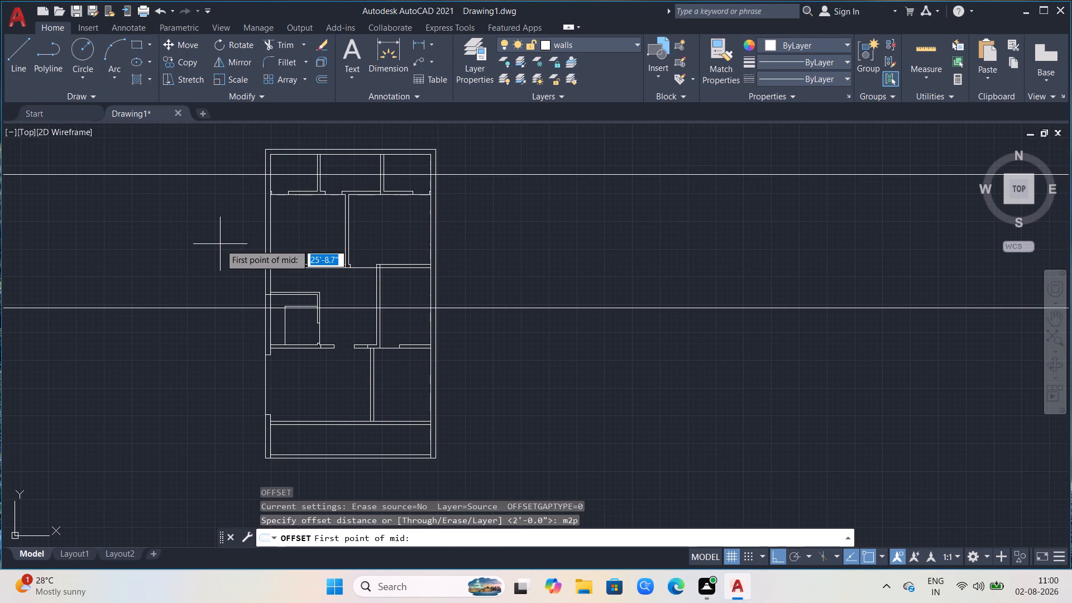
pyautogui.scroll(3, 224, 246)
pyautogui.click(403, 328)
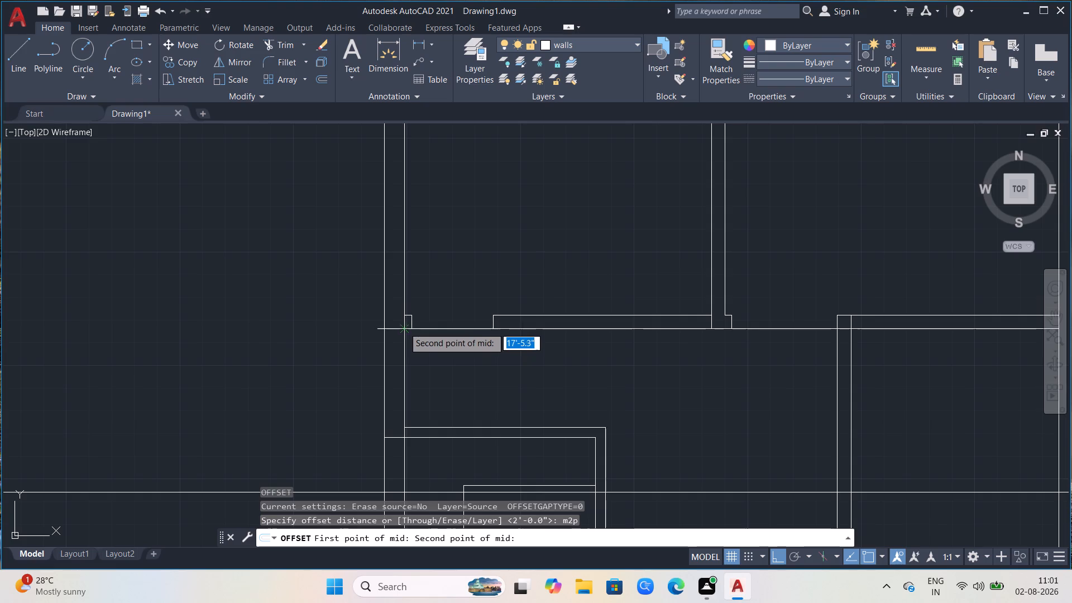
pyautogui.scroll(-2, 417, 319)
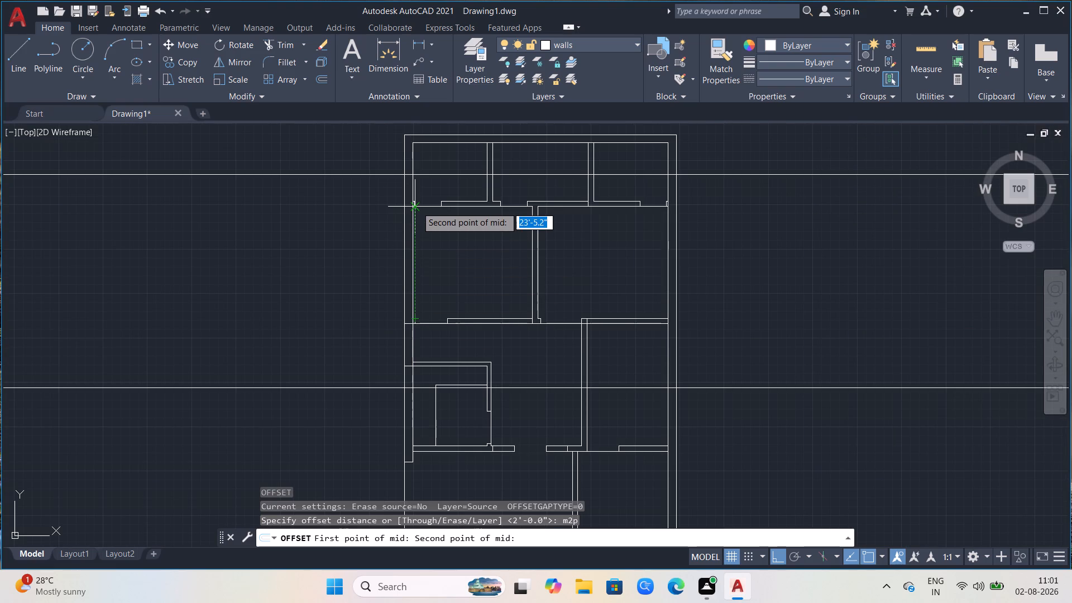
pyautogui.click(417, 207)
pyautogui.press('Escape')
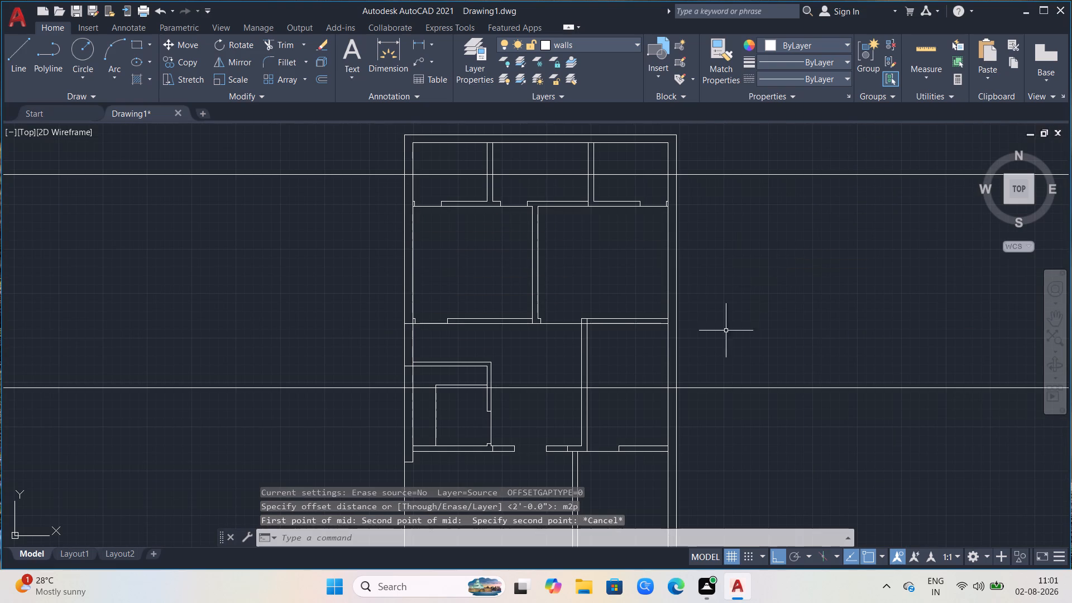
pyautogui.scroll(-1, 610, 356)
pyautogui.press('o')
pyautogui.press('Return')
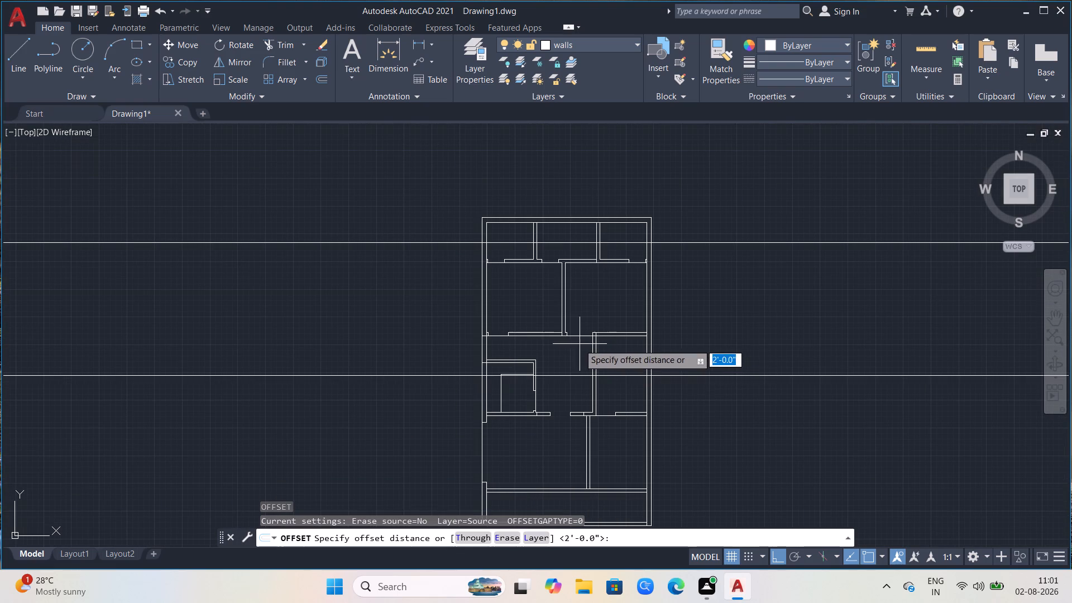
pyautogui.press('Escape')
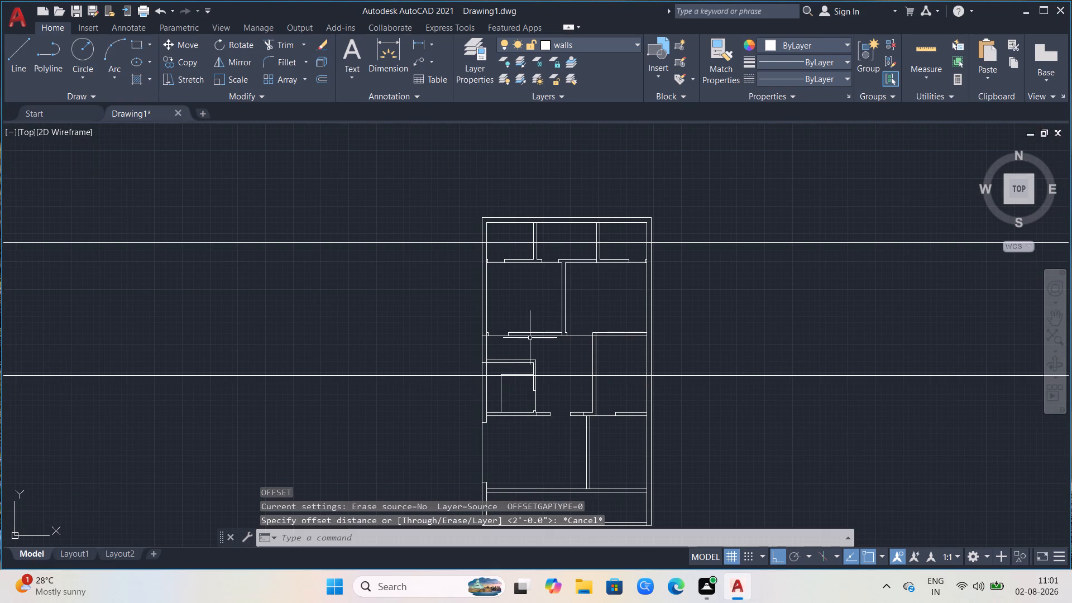
# Draw a horizontal construction line through the midpoint between the lower and upper left inner corners of the left-hand large room.
pyautogui.write('xl')
pyautogui.press('Return')
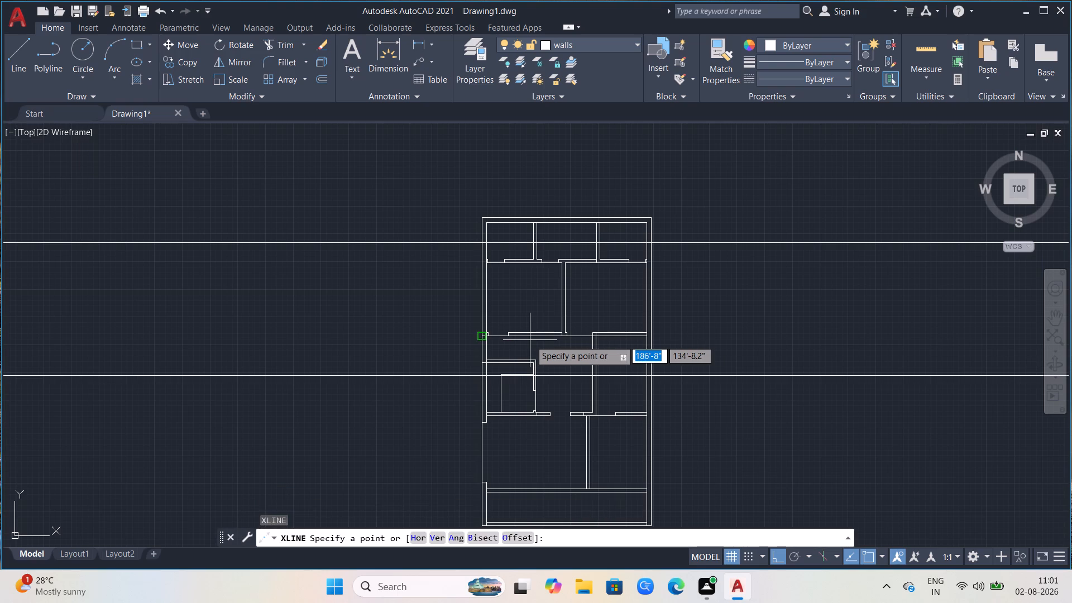
pyautogui.write('m2')
pyautogui.press('p')
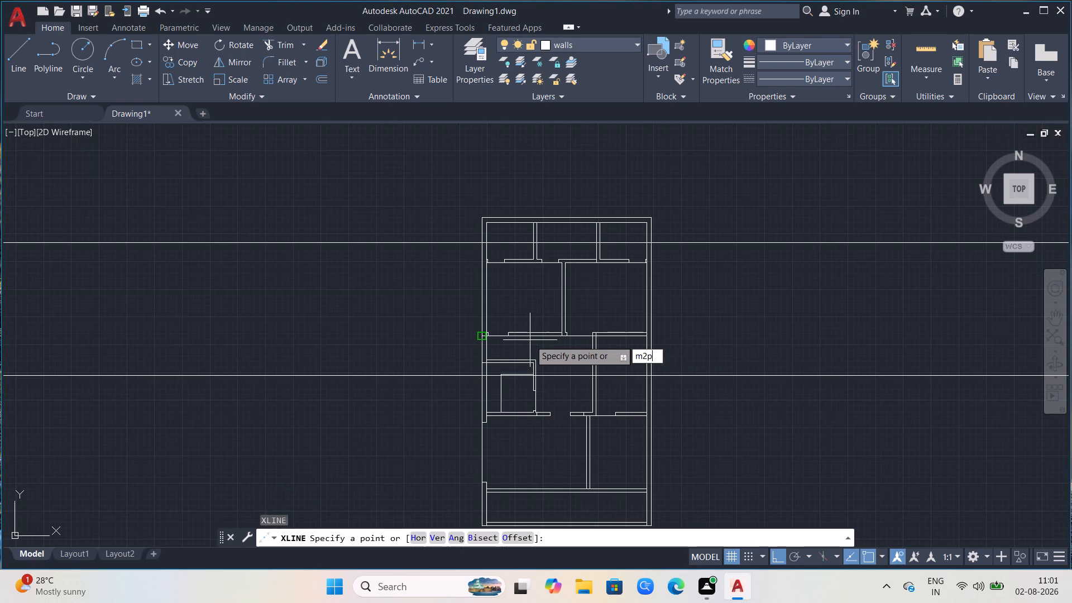
pyautogui.press('Return')
pyautogui.scroll(2, 518, 348)
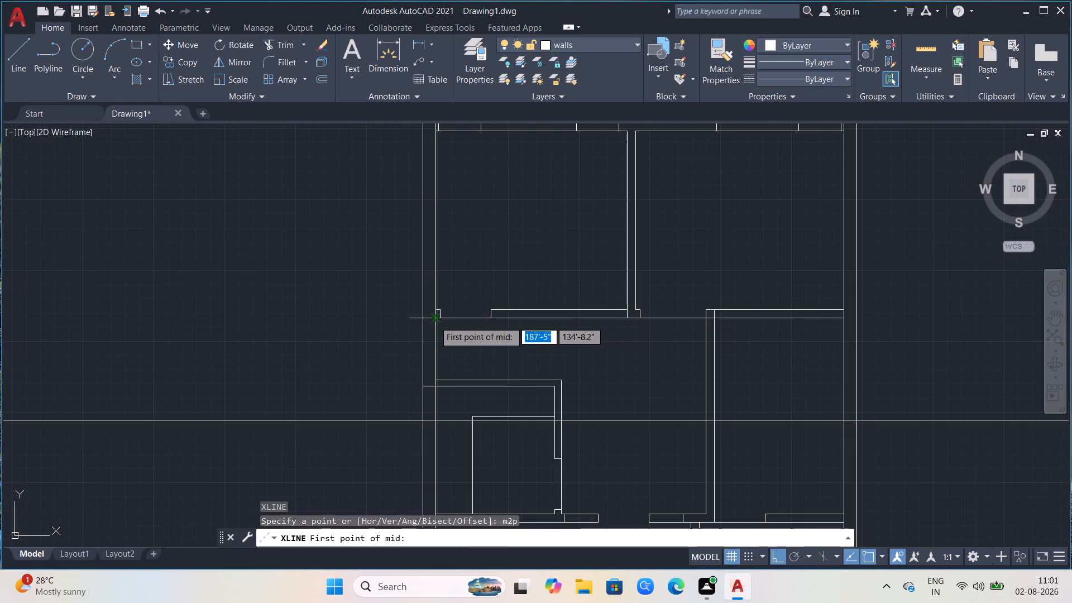
pyautogui.click(434, 321)
pyautogui.click(433, 132)
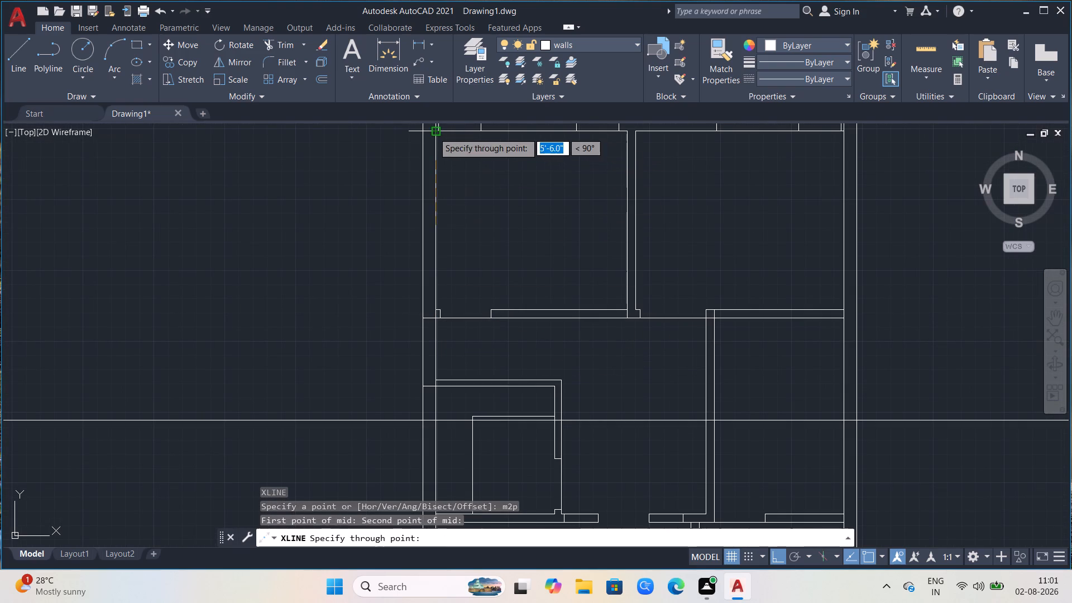
pyautogui.click(724, 221)
pyautogui.scroll(-1, 509, 328)
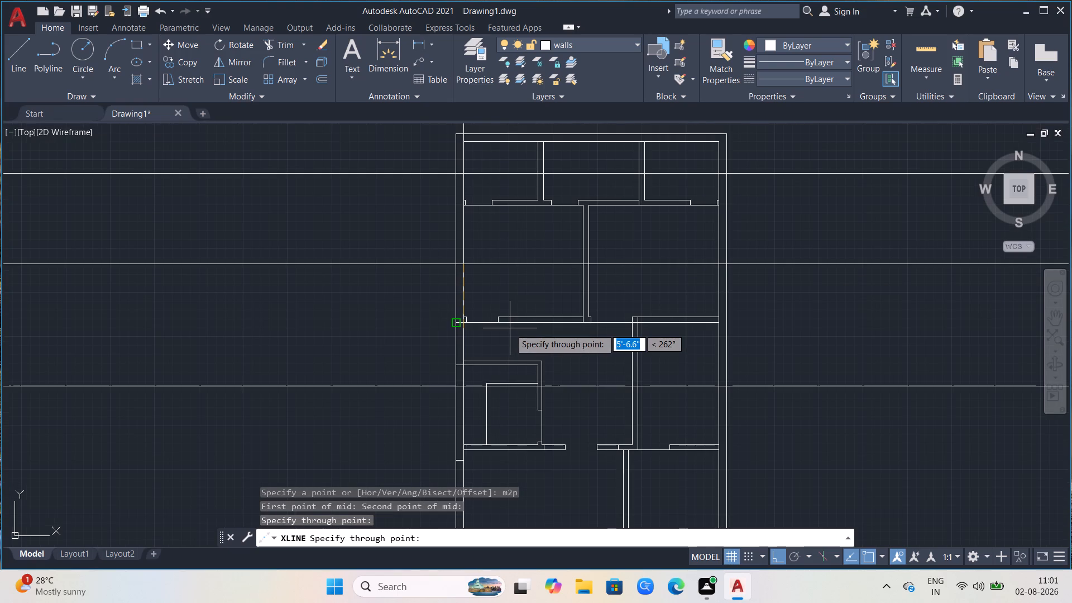
pyautogui.press('Escape')
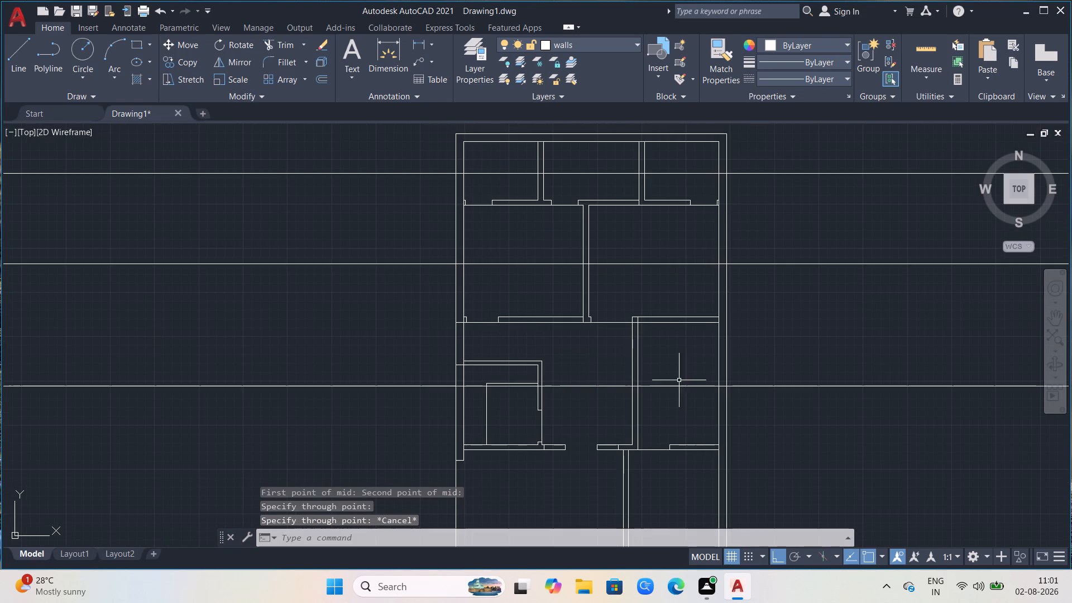
# Draw a vertical construction line through the midpoint between the upper right and upper left inner corners of the right-hand middle room.
pyautogui.scroll(1, 713, 362)
pyautogui.press('Return')
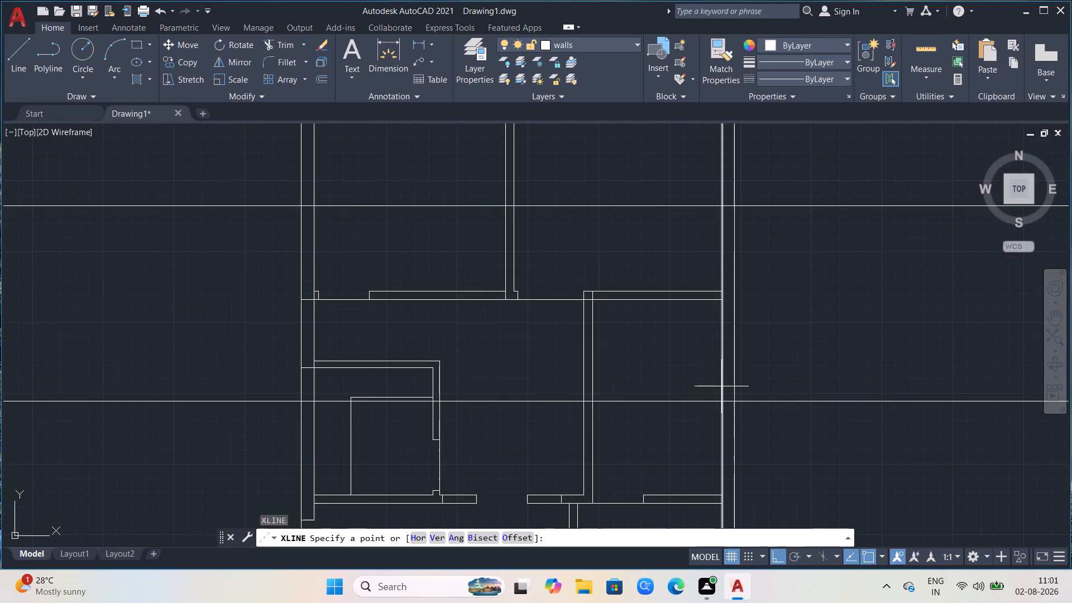
pyautogui.scroll(-1, 607, 264)
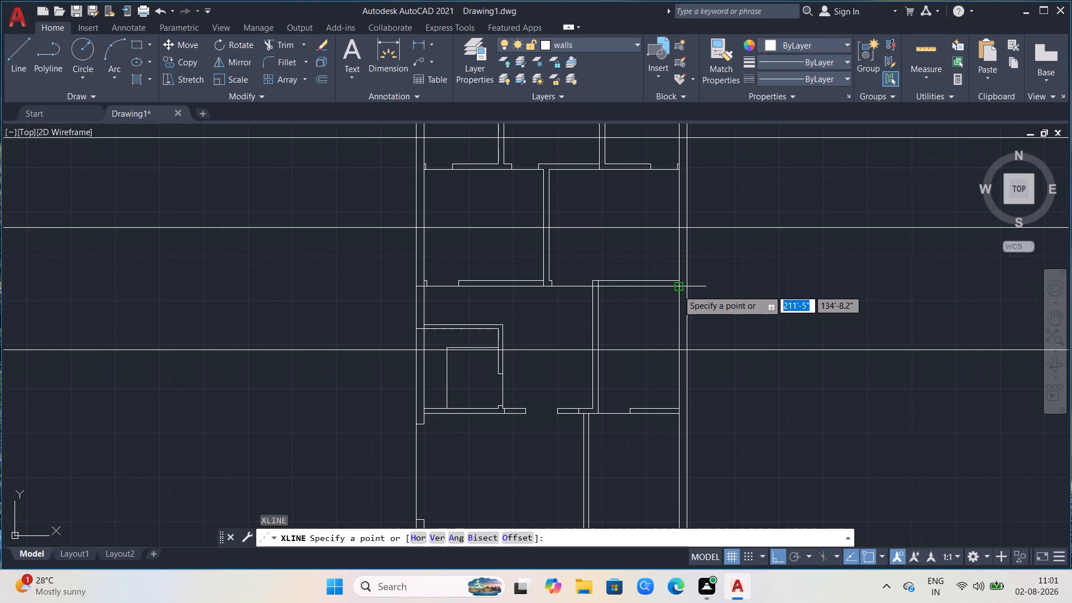
pyautogui.press('m')
pyautogui.press('2')
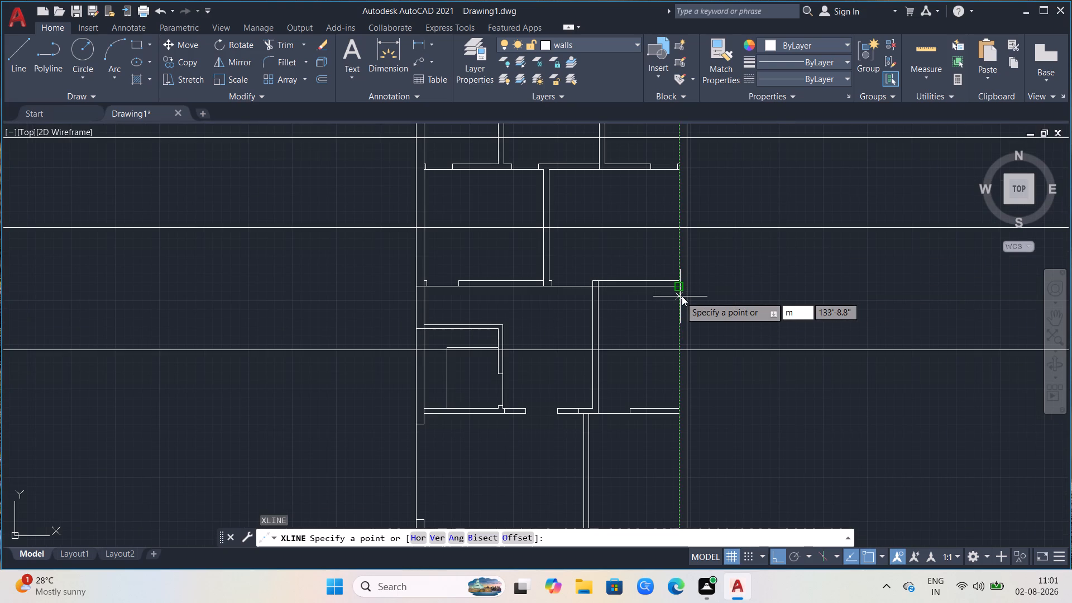
pyautogui.press('p')
pyautogui.press('Return')
pyautogui.click(682, 288)
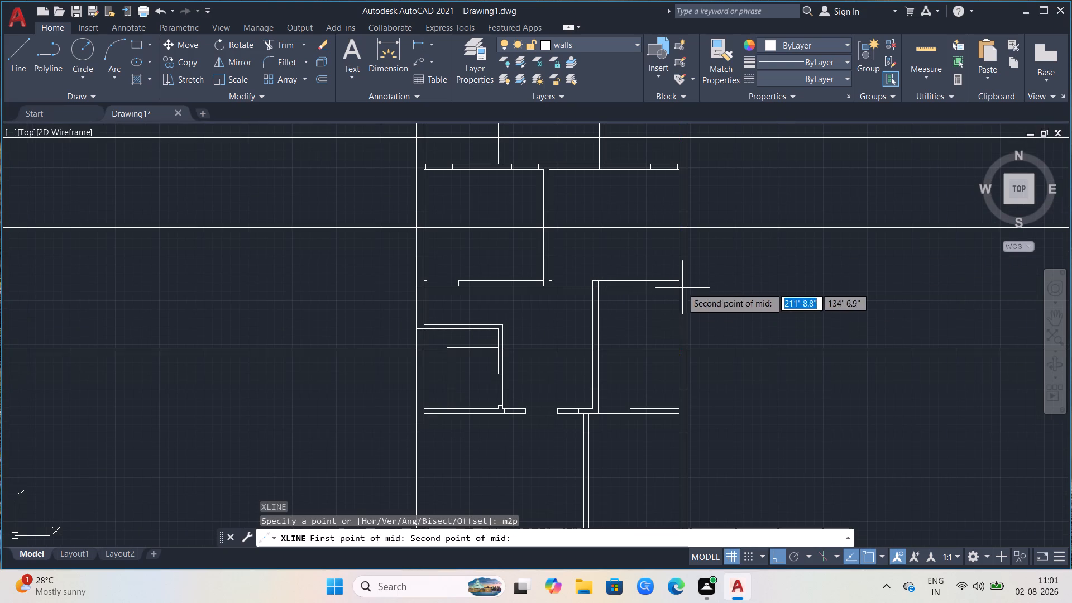
pyautogui.click(600, 289)
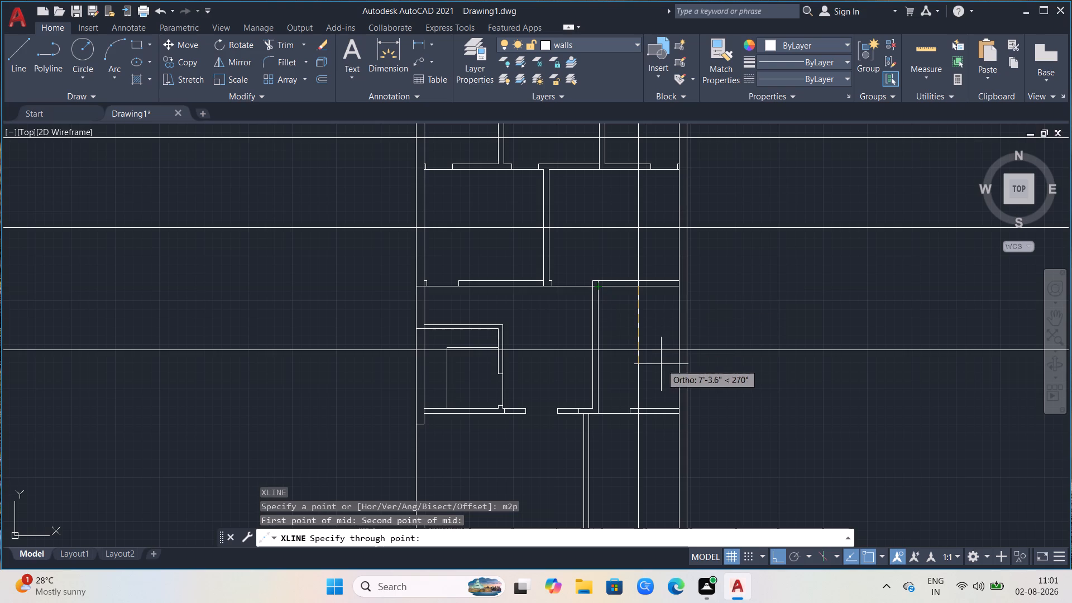
pyautogui.click(661, 364)
pyautogui.press('Escape')
pyautogui.scroll(-1, 764, 319)
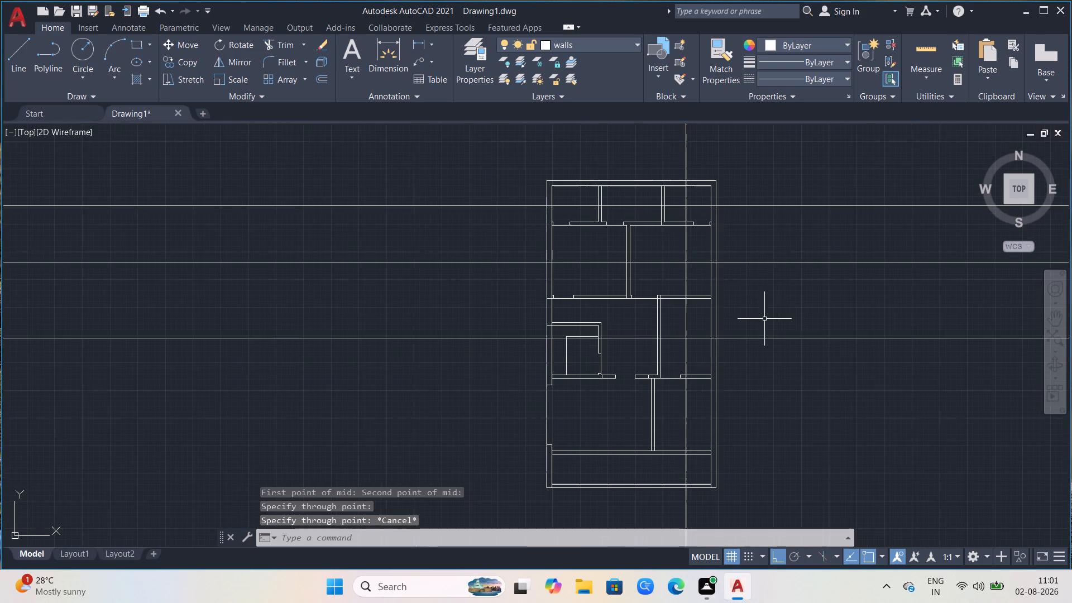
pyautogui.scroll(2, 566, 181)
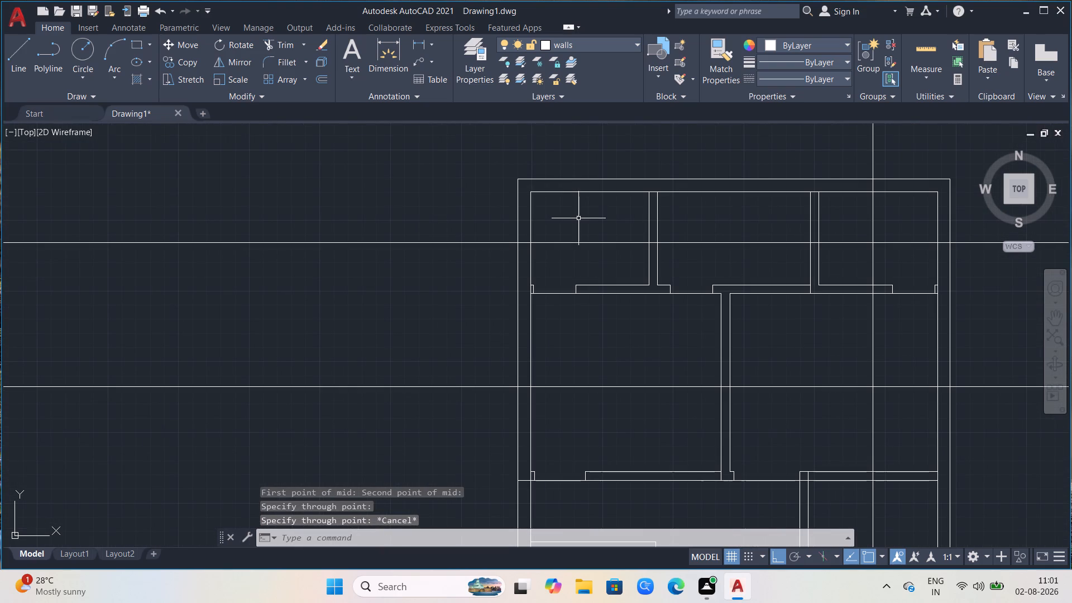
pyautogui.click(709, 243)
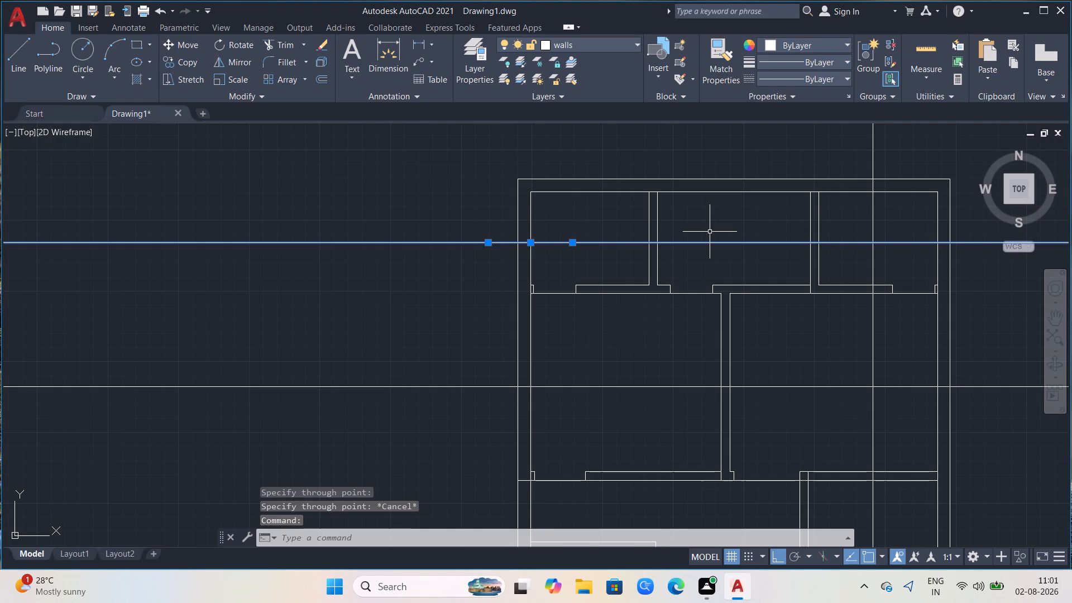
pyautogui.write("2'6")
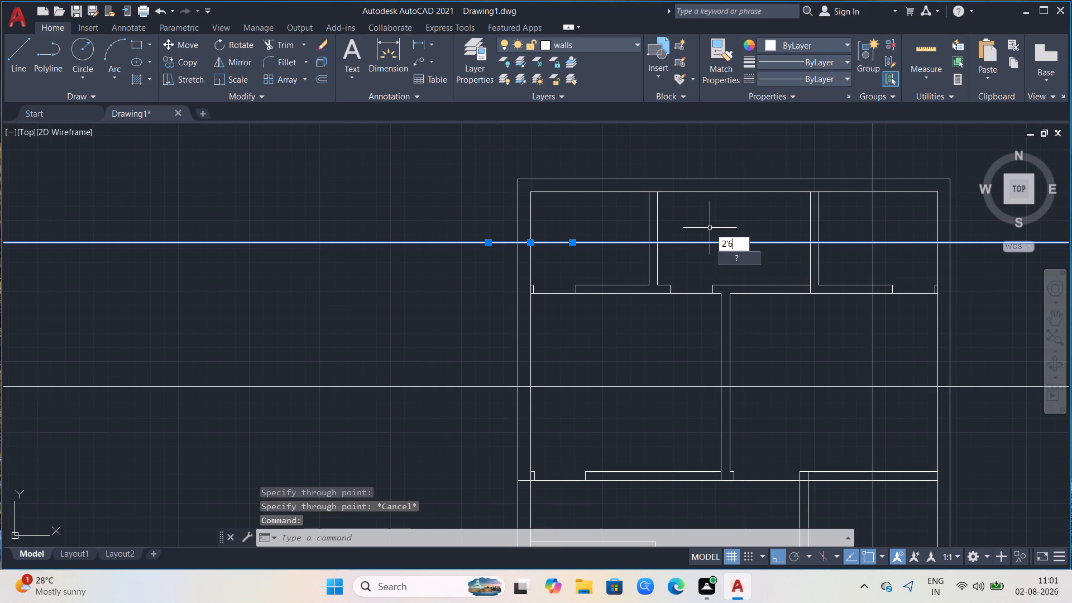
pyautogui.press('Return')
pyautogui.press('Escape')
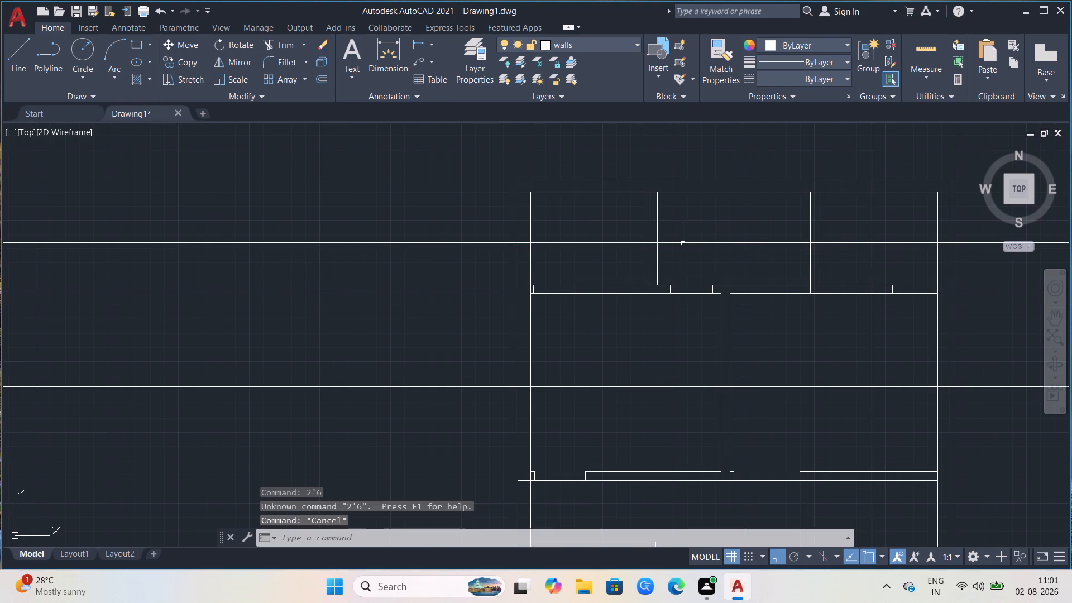
# Offset the horizontal construction line through the top row of small rooms by 1'6" both upward and downward.
pyautogui.press('o')
pyautogui.press('Return')
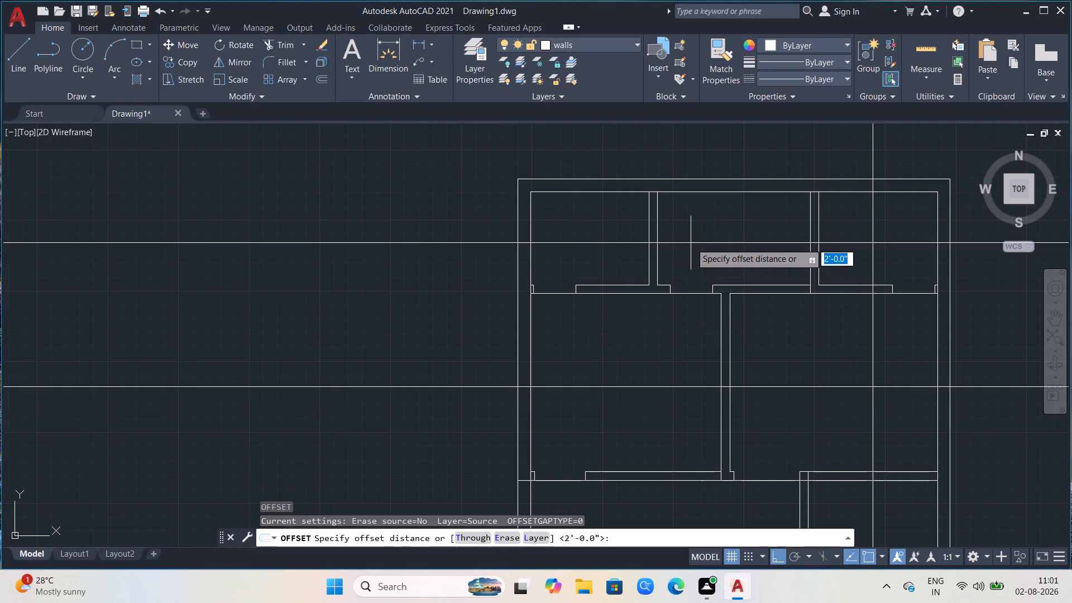
pyautogui.click(691, 243)
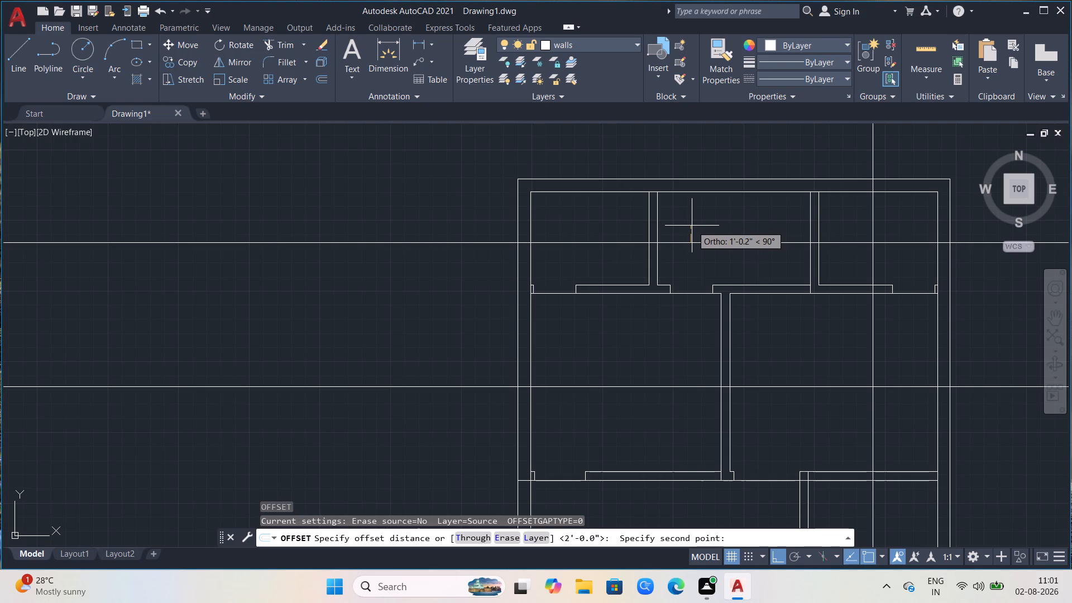
pyautogui.write("2'")
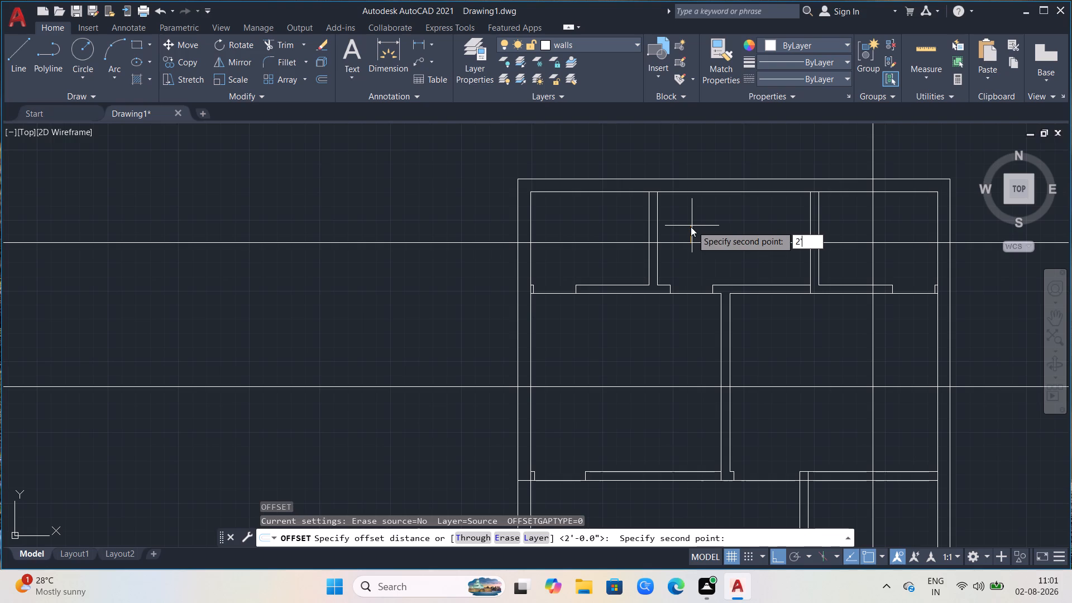
pyautogui.press('BackSpace')
pyautogui.press('BackSpace')
pyautogui.press('1')
pyautogui.press("'")
pyautogui.press('6')
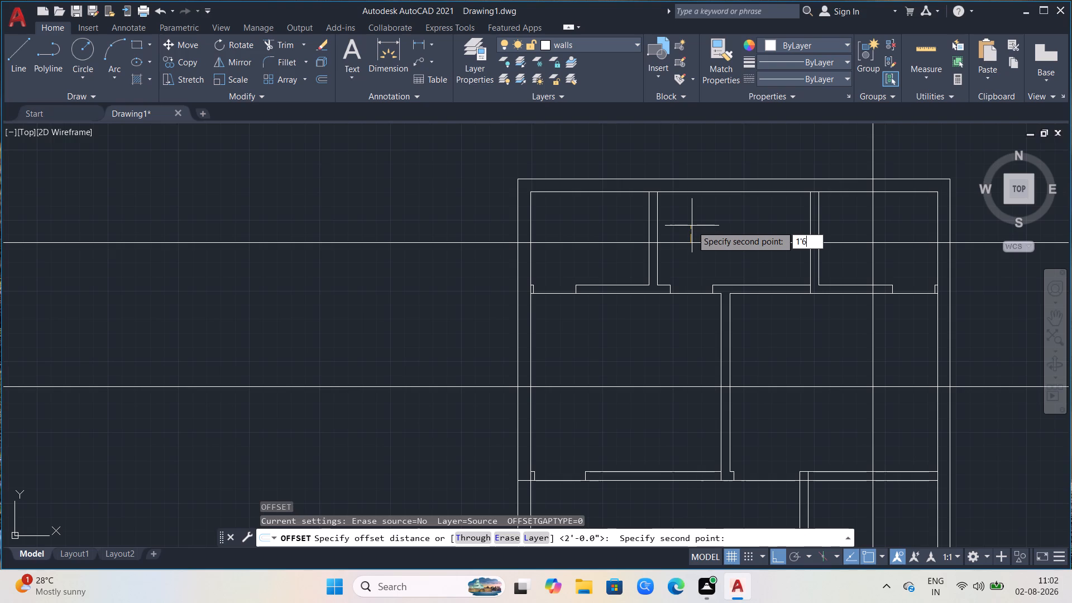
pyautogui.press('Return')
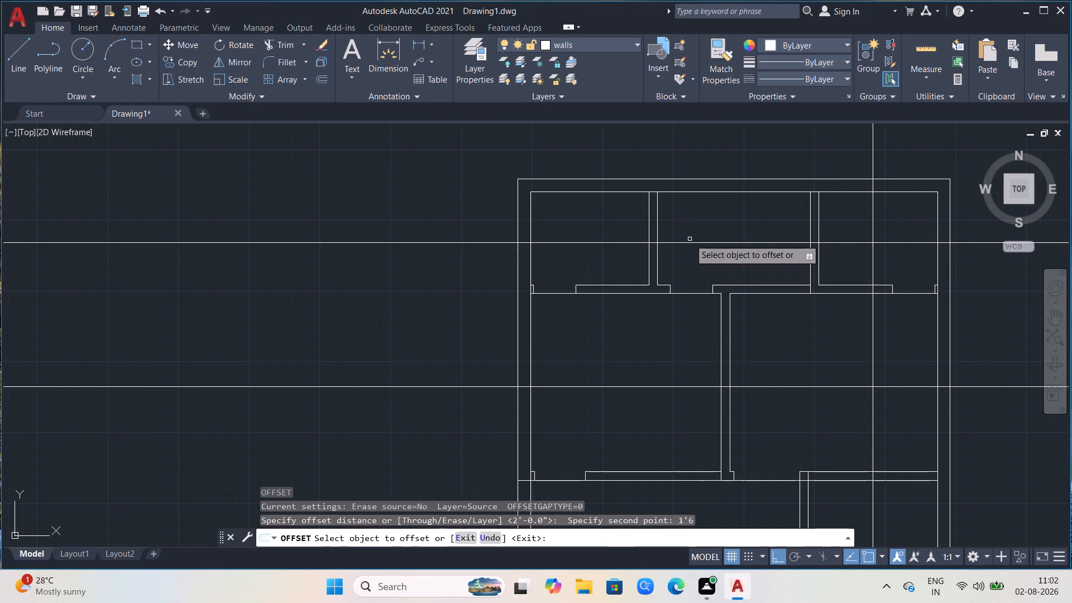
pyautogui.click(690, 242)
pyautogui.click(691, 231)
pyautogui.click(699, 244)
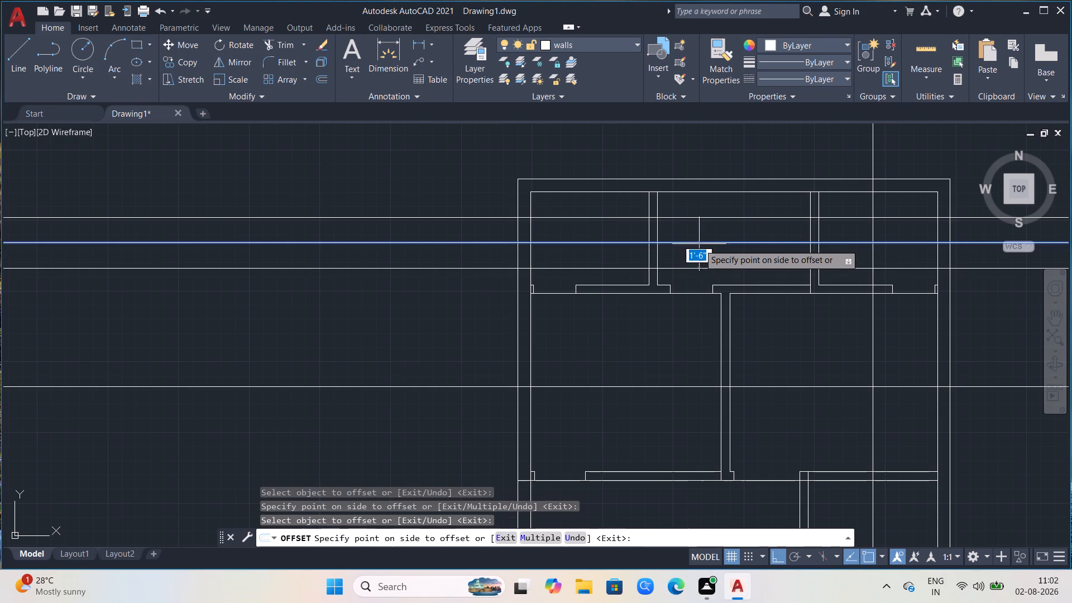
pyautogui.click(699, 247)
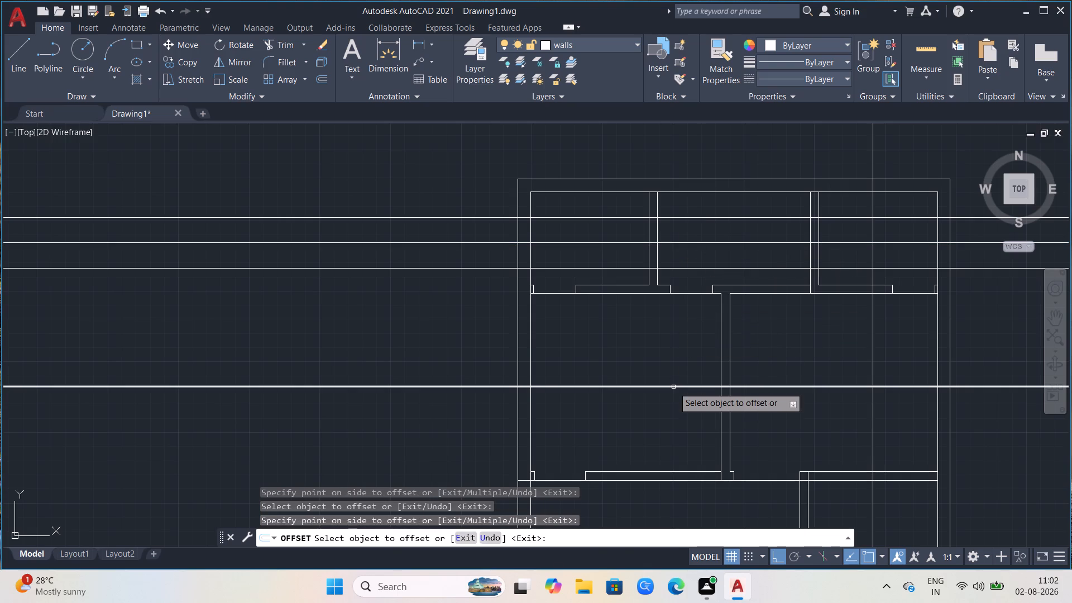
# Offset the horizontal construction line through the left-hand large room by 3' both upward and downward.
pyautogui.click(673, 387)
pyautogui.press('3')
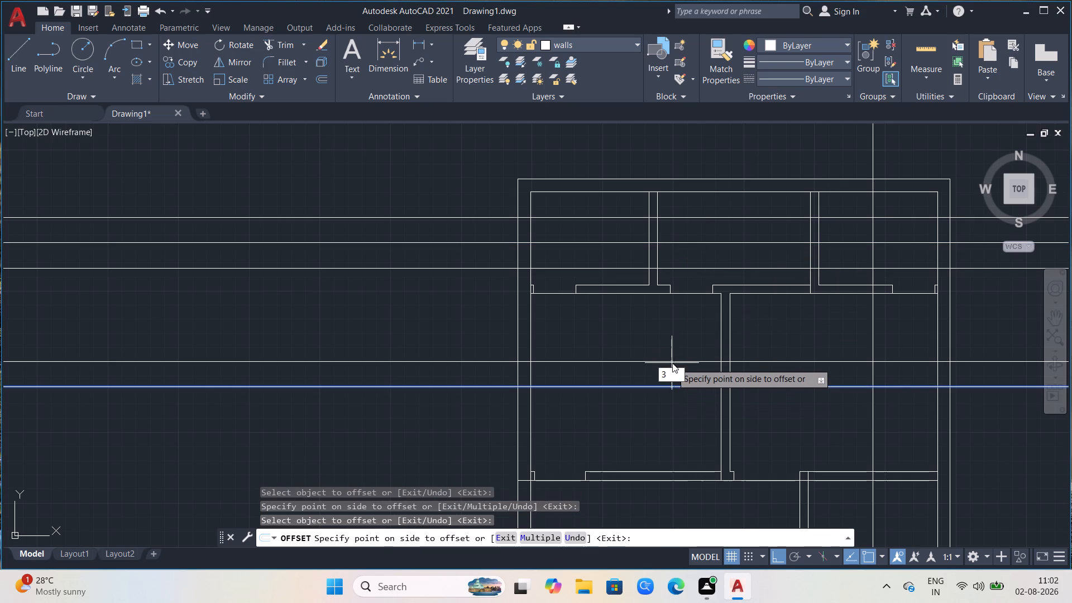
pyautogui.press("'")
pyautogui.press('Return')
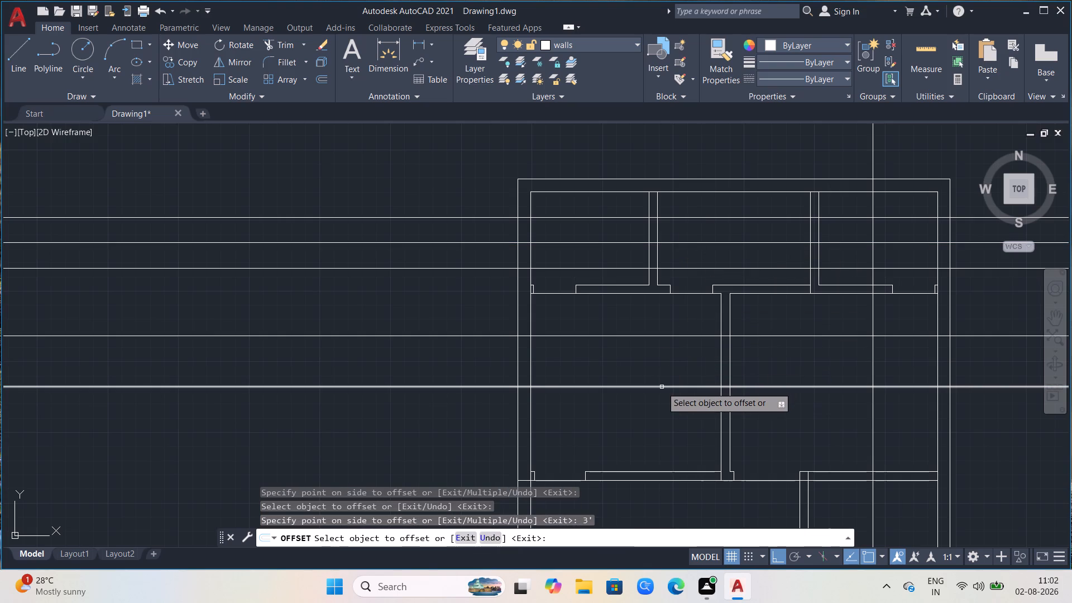
pyautogui.click(652, 389)
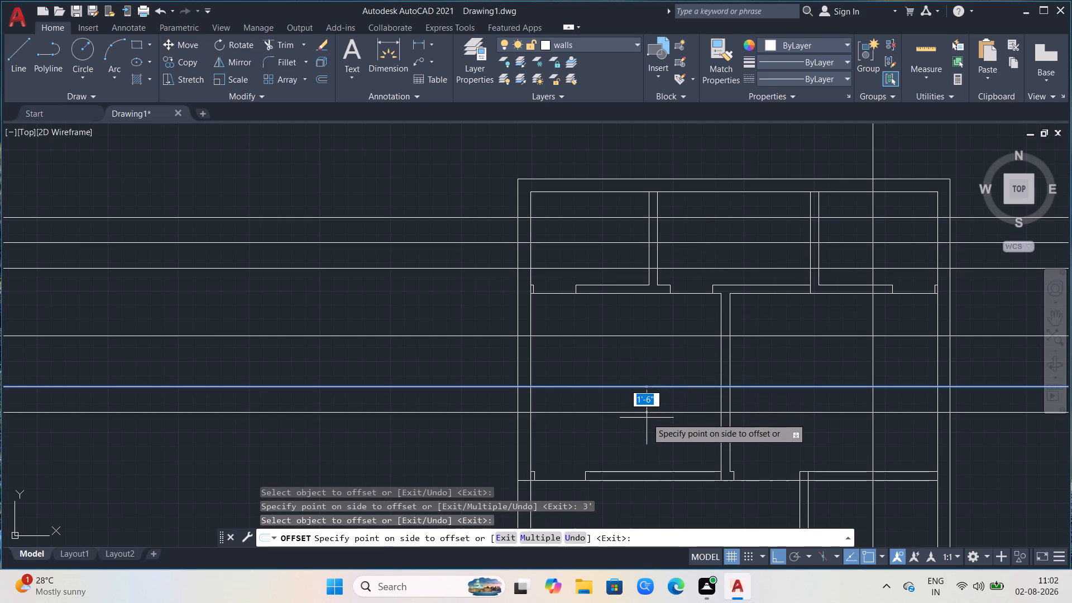
pyautogui.write("3'")
pyautogui.press('Return')
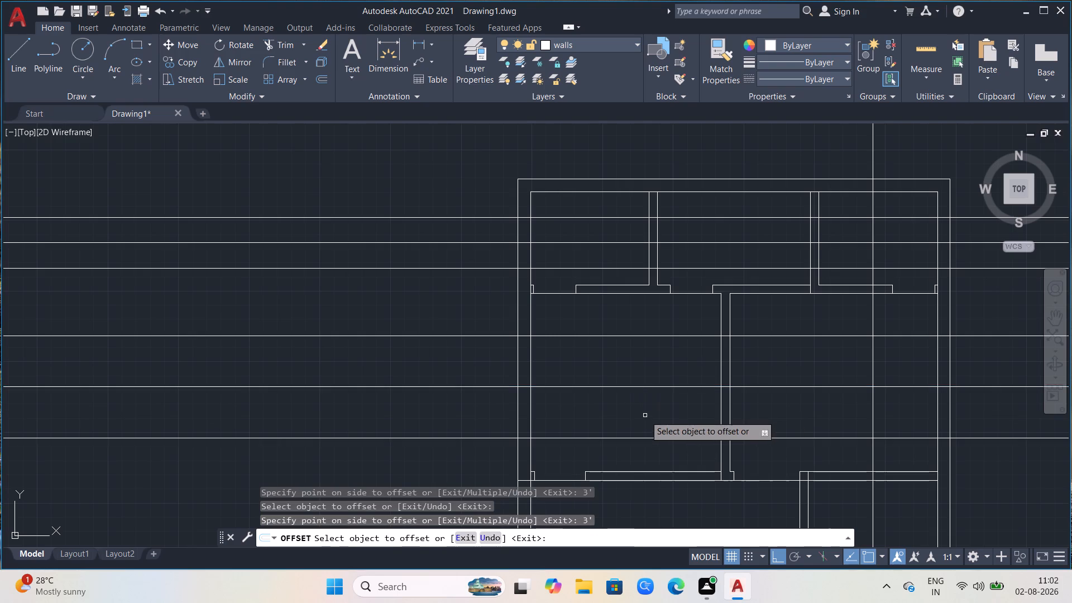
# Offset the horizontal construction line through the right-hand middle room by 3' both upward and downward.
pyautogui.scroll(-2, 638, 348)
pyautogui.scroll(2, 624, 459)
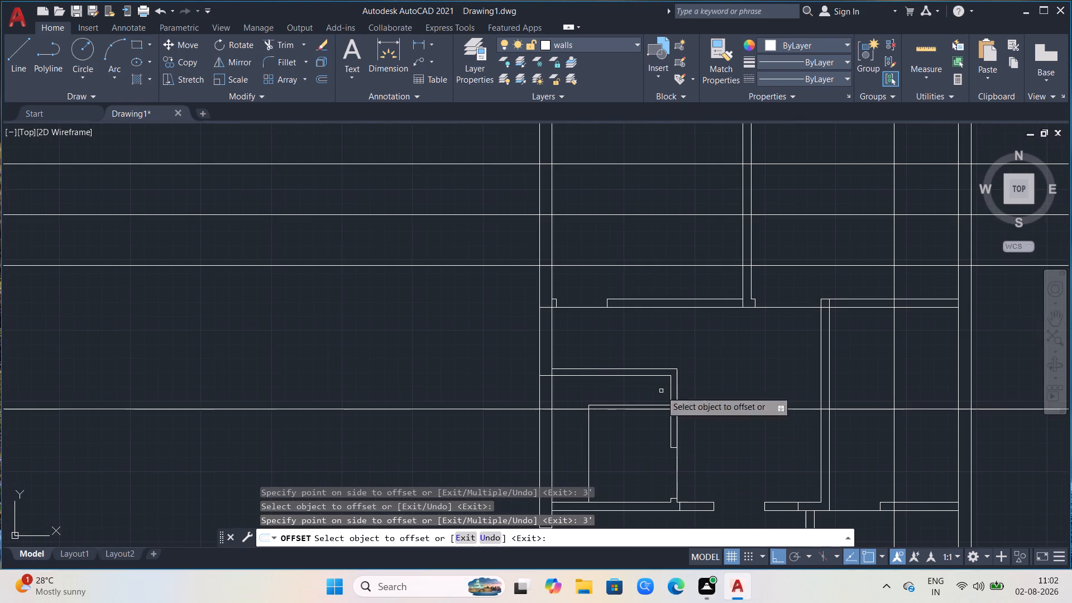
pyautogui.scroll(-1, 587, 322)
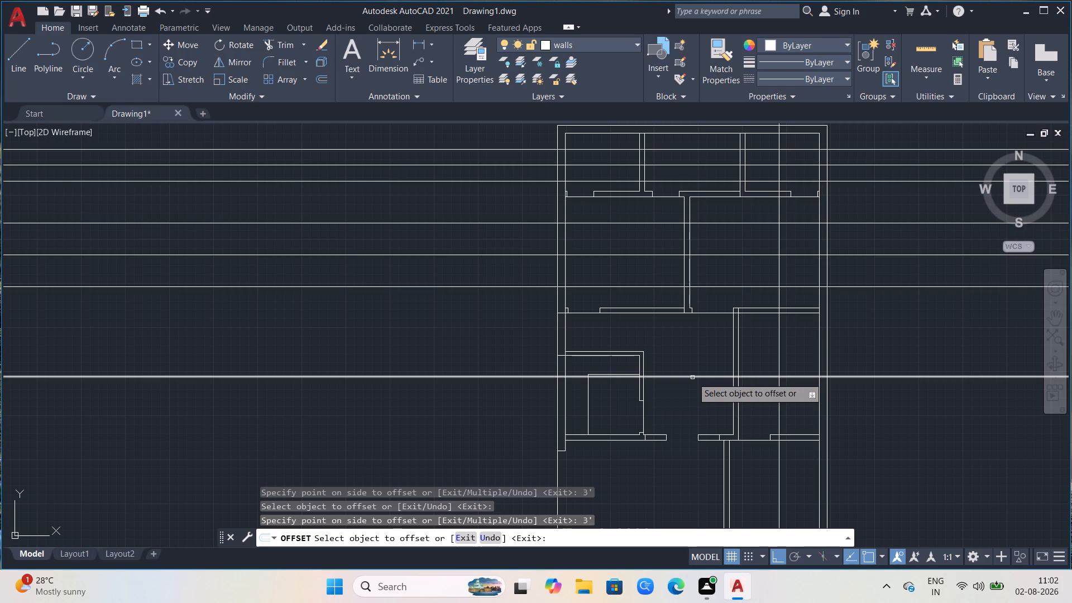
pyautogui.click(692, 377)
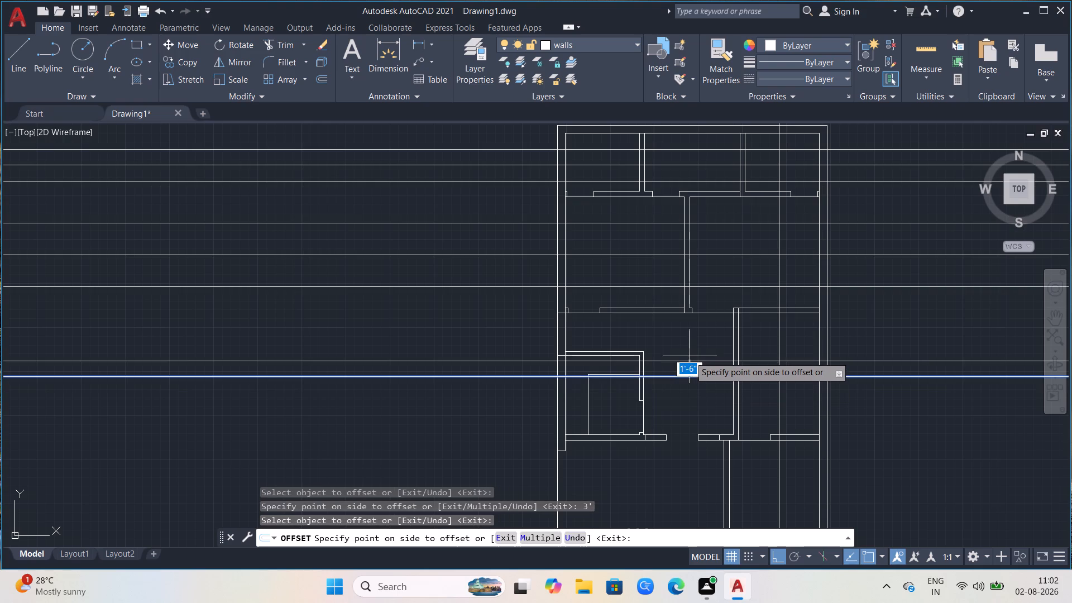
pyautogui.press('3')
pyautogui.press("'")
pyautogui.press('Return')
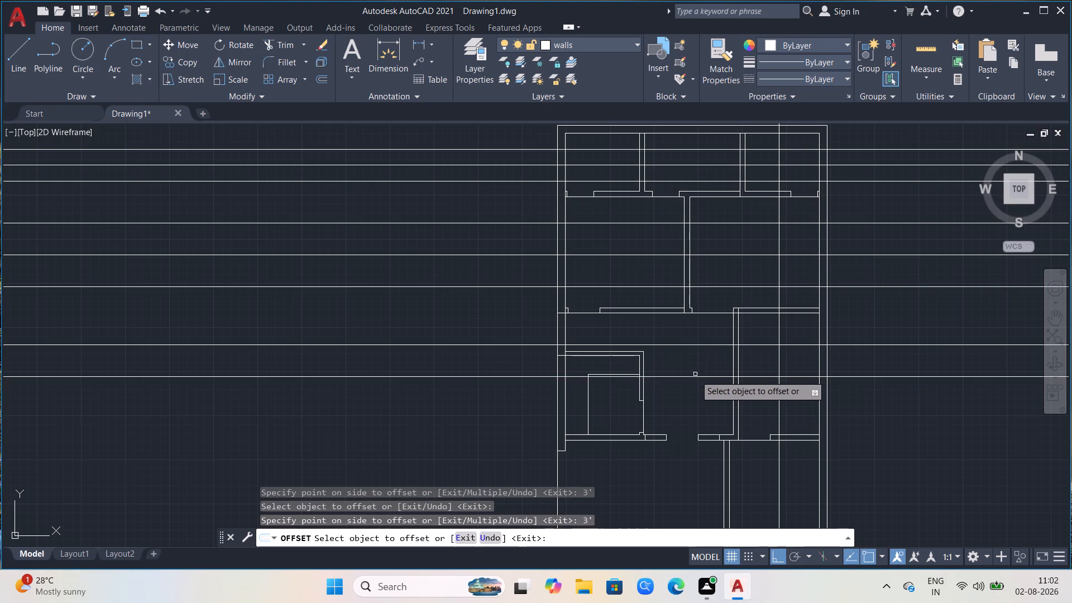
pyautogui.click(695, 376)
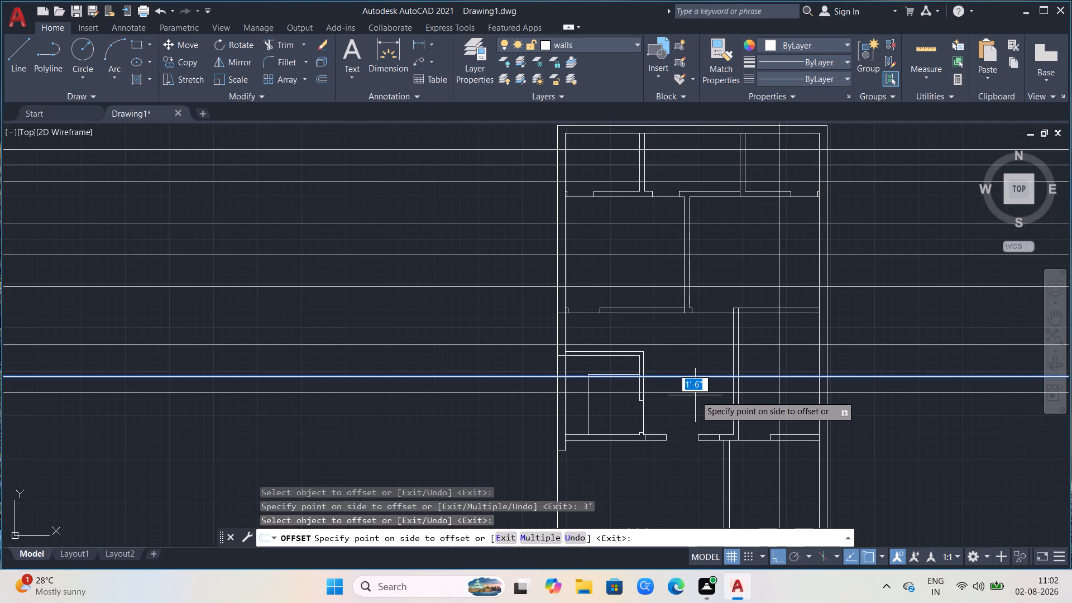
pyautogui.write("3'")
pyautogui.press('Return')
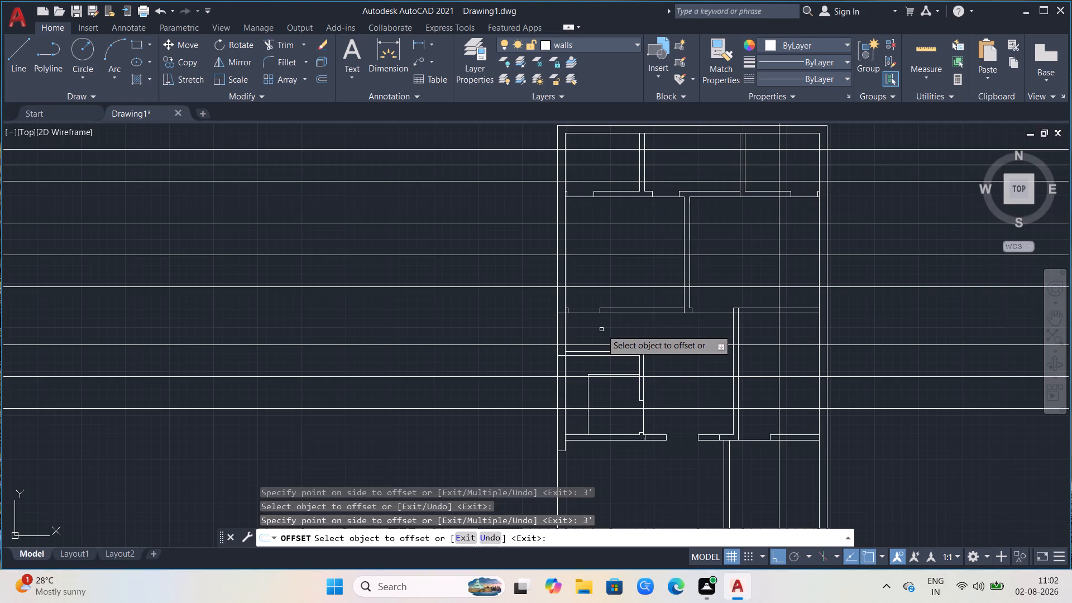
# Offset the vertical construction line through the right-hand middle room by 1'6" to both sides.
pyautogui.scroll(-1, 662, 321)
pyautogui.scroll(-1, 569, 404)
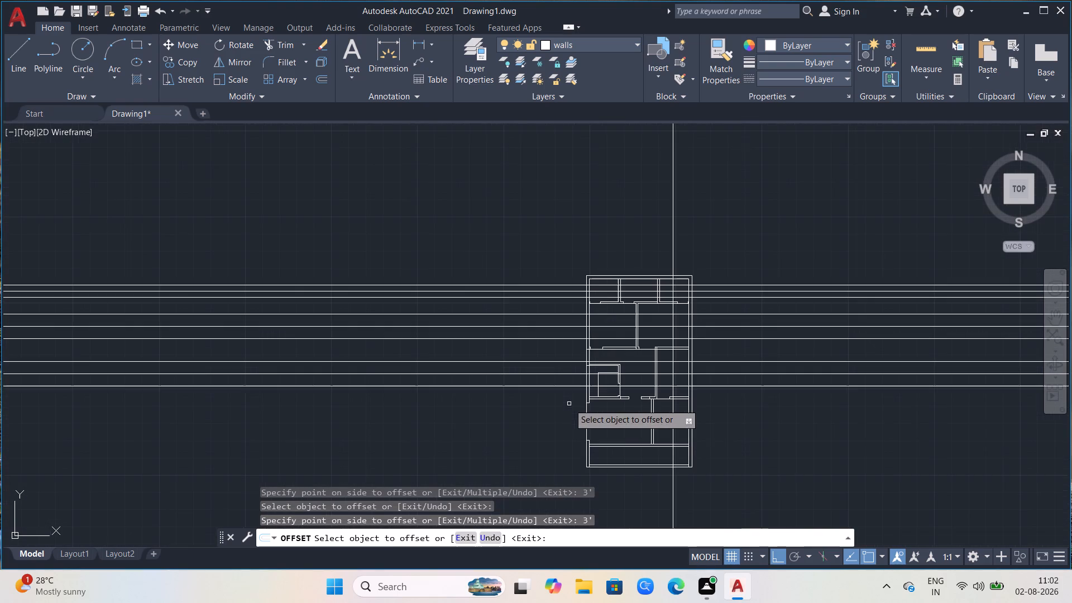
pyautogui.scroll(1, 695, 430)
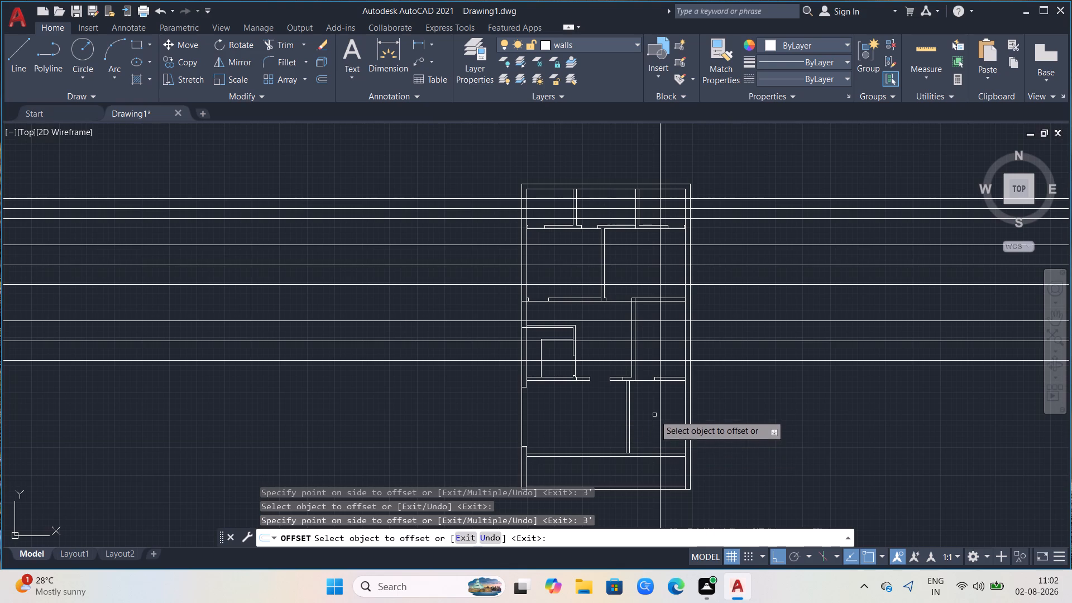
pyautogui.click(662, 307)
pyautogui.click(662, 307)
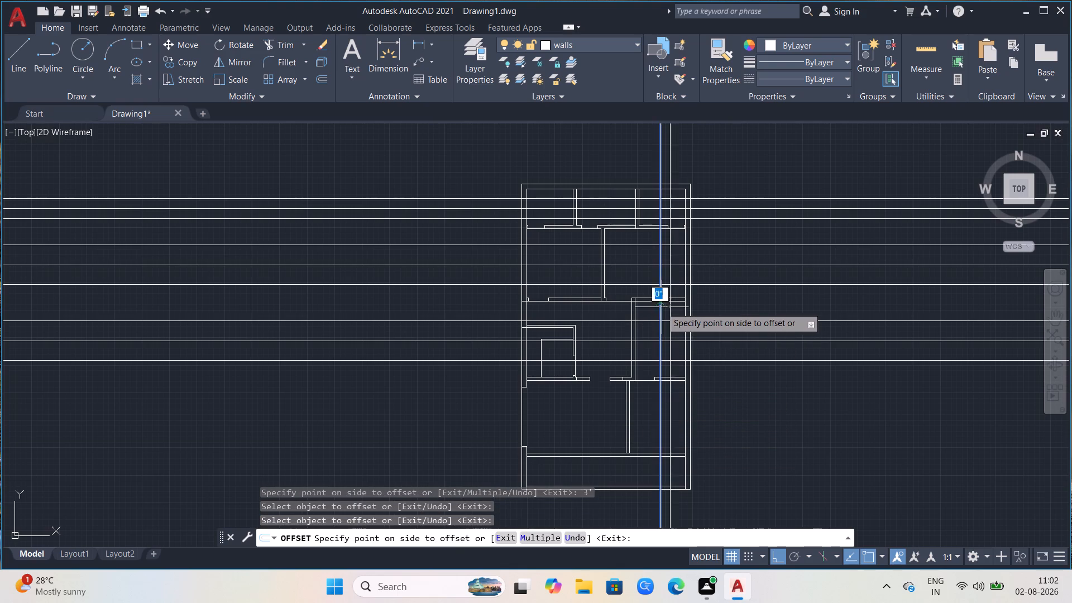
pyautogui.click(652, 308)
pyautogui.click(660, 312)
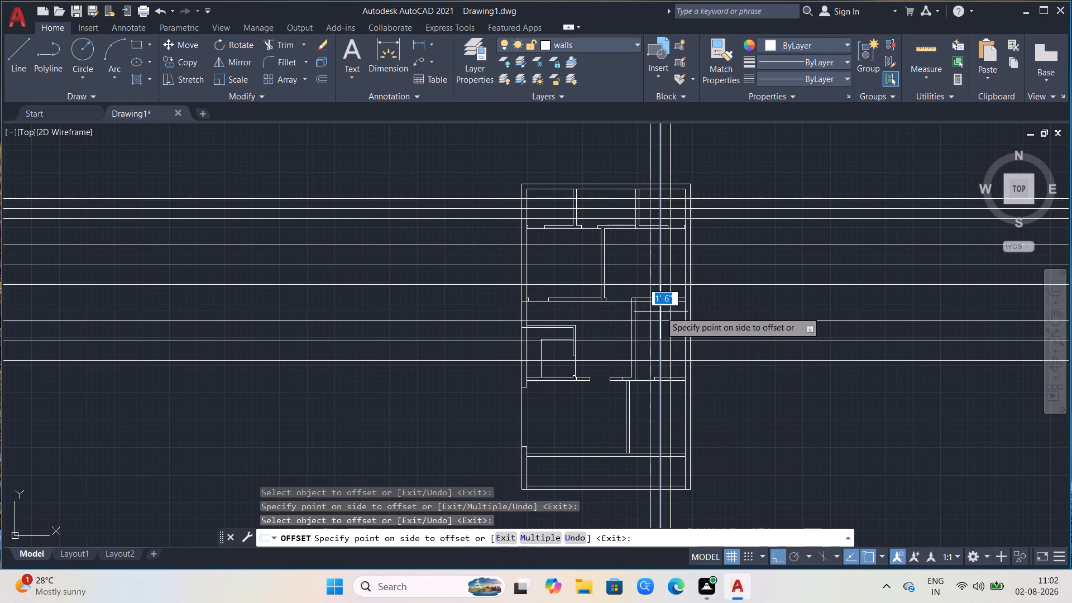
pyautogui.click(666, 310)
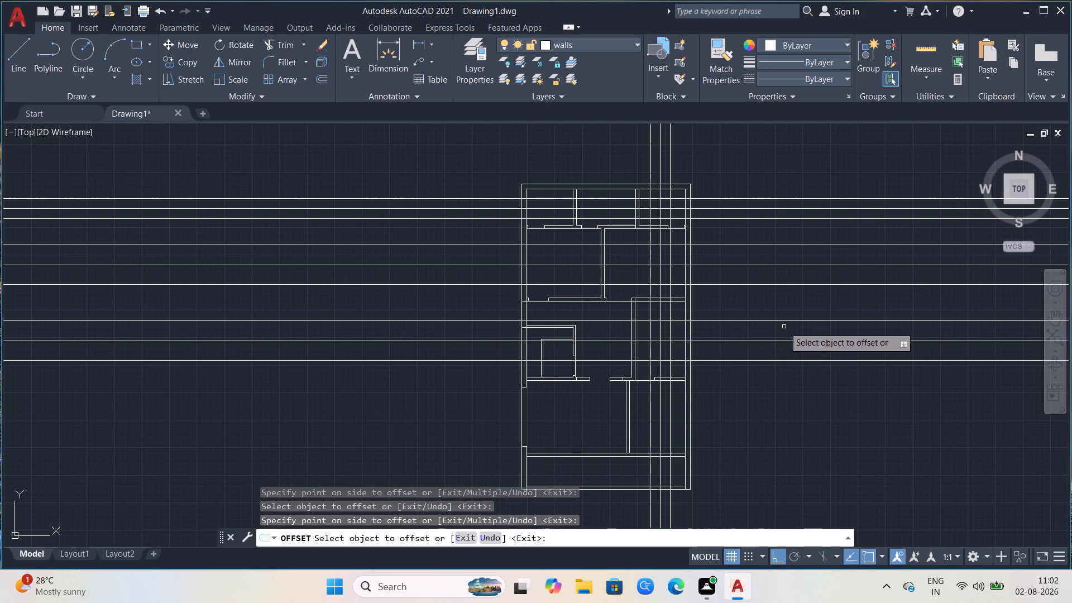
pyautogui.press('Escape')
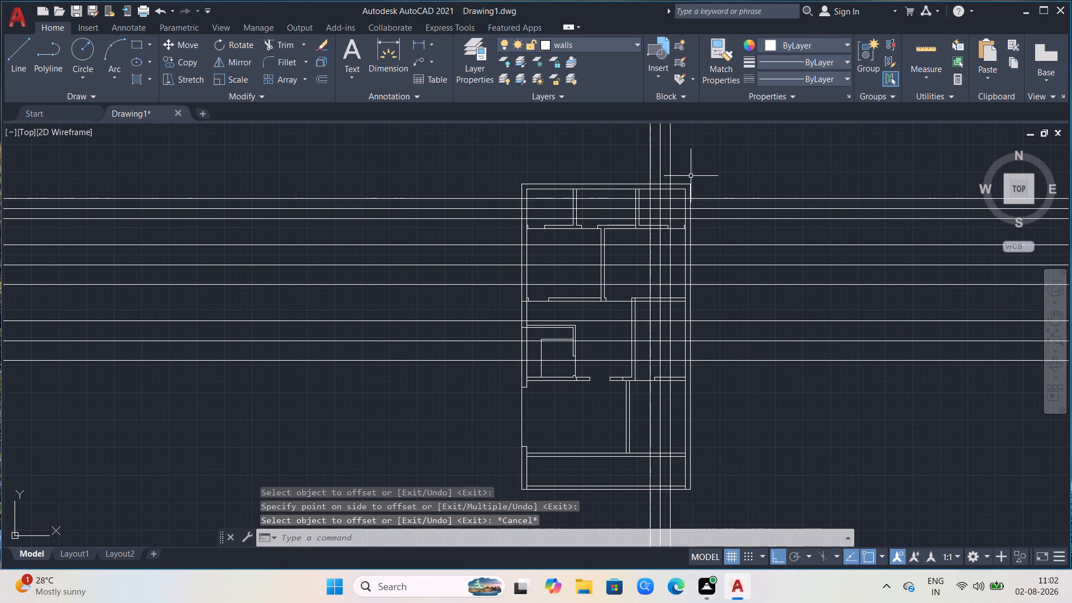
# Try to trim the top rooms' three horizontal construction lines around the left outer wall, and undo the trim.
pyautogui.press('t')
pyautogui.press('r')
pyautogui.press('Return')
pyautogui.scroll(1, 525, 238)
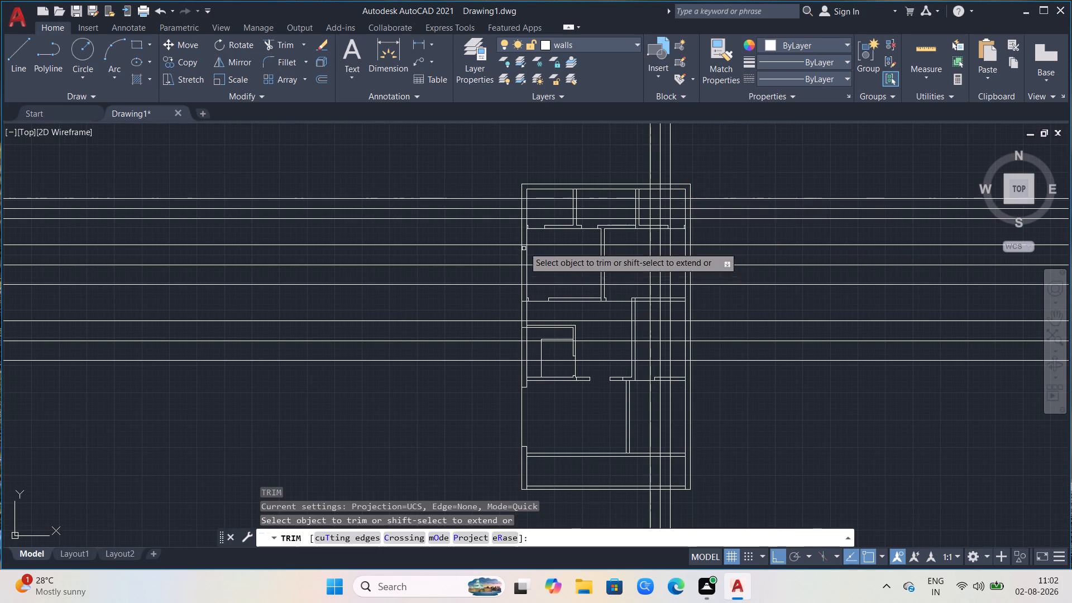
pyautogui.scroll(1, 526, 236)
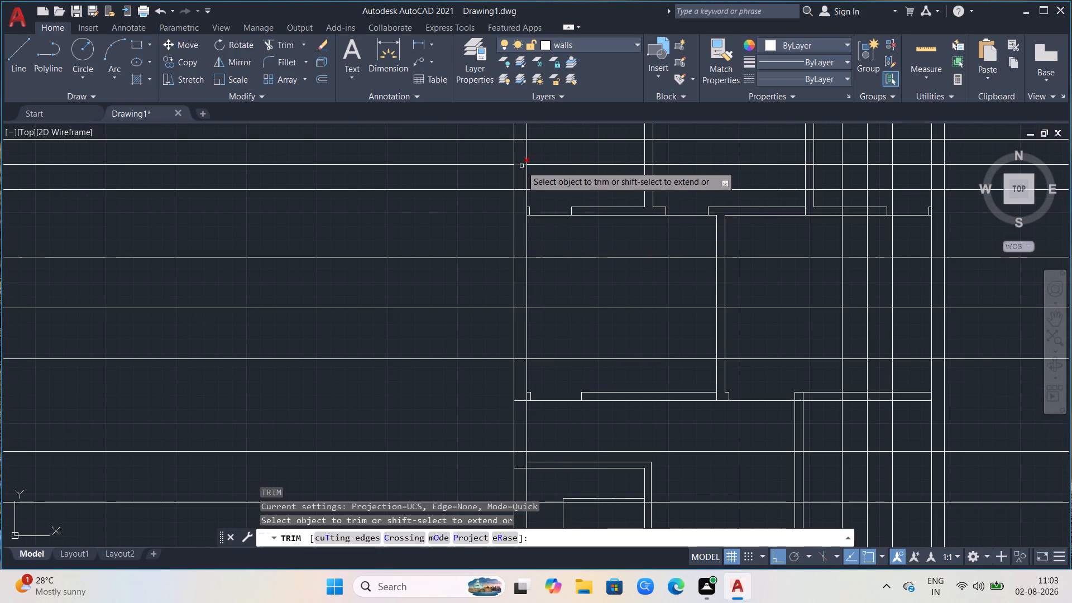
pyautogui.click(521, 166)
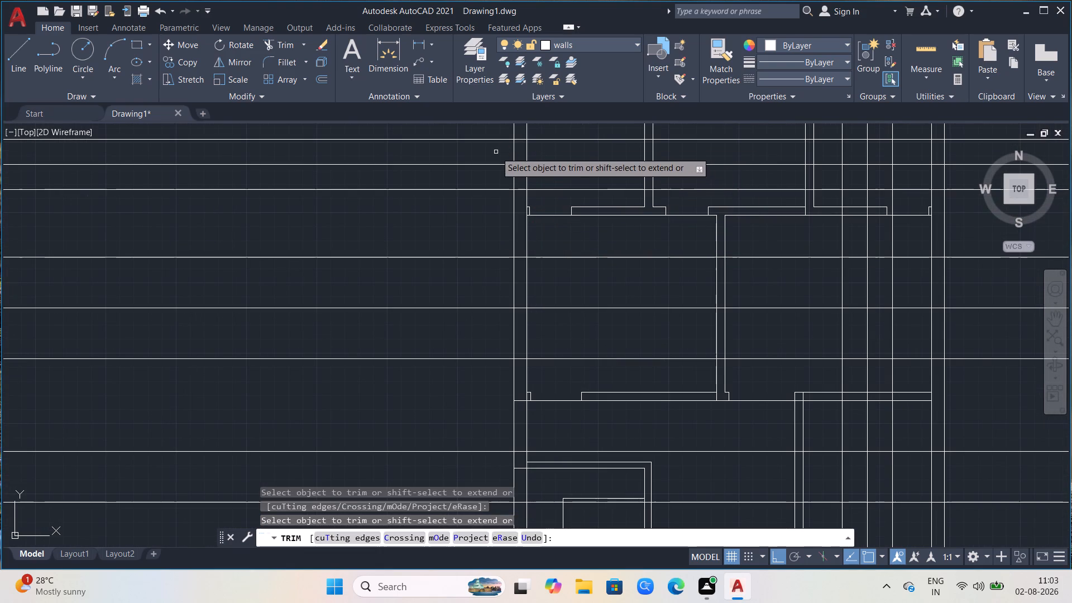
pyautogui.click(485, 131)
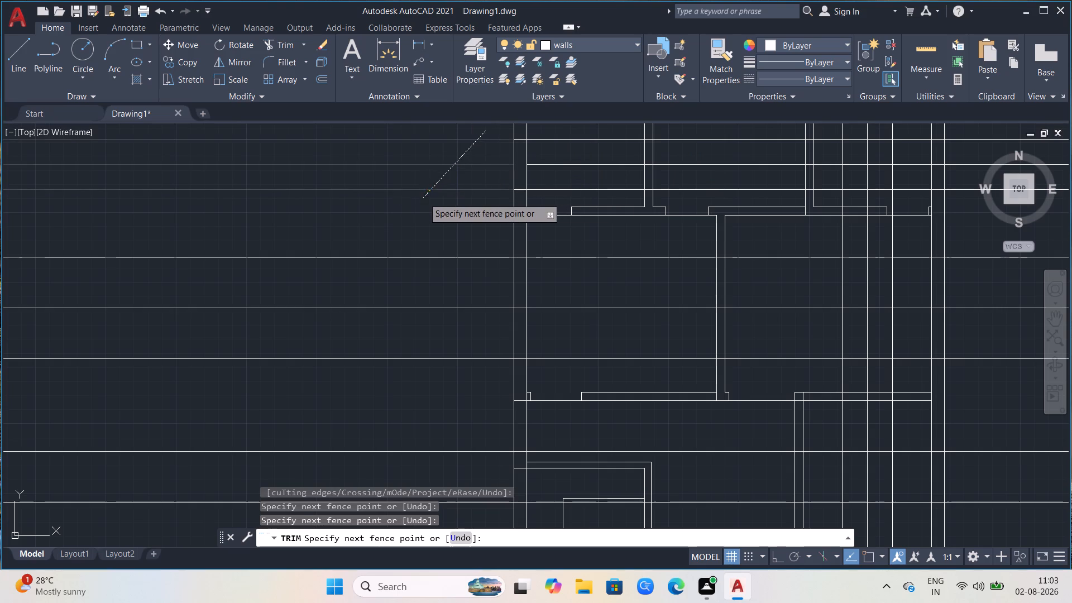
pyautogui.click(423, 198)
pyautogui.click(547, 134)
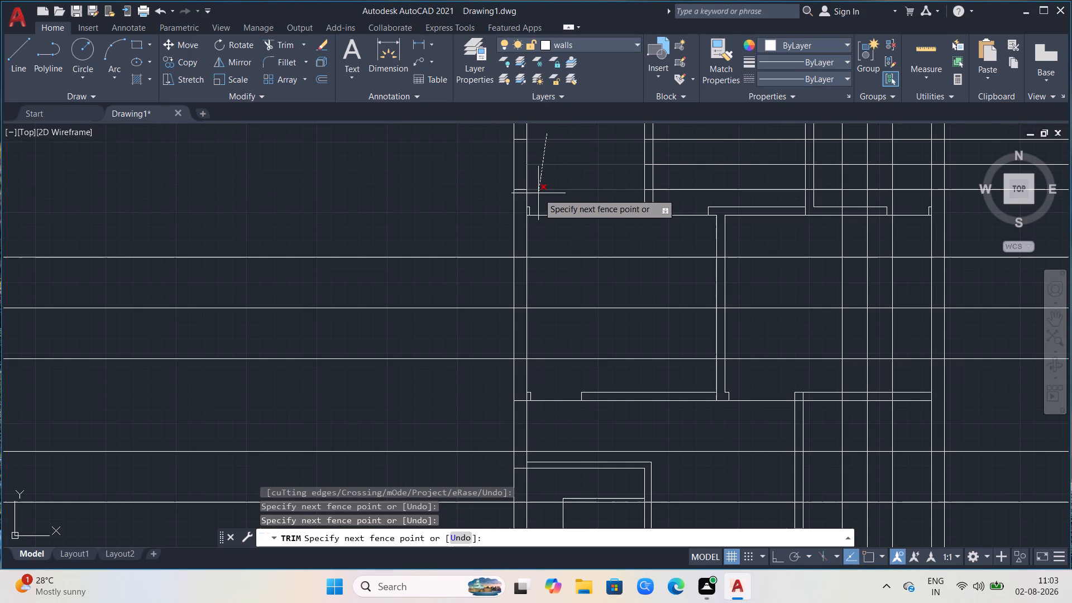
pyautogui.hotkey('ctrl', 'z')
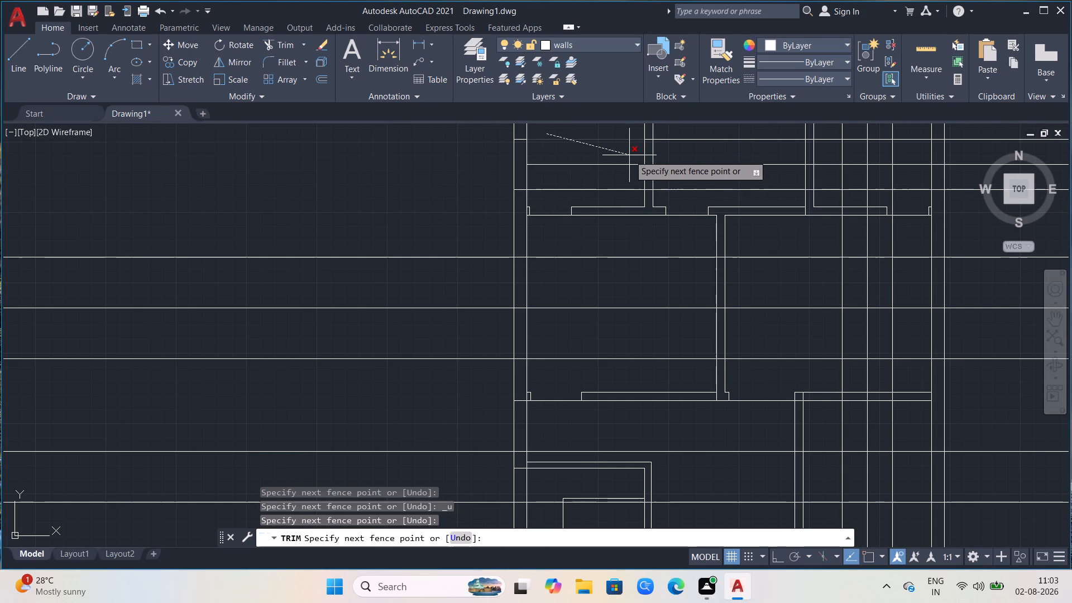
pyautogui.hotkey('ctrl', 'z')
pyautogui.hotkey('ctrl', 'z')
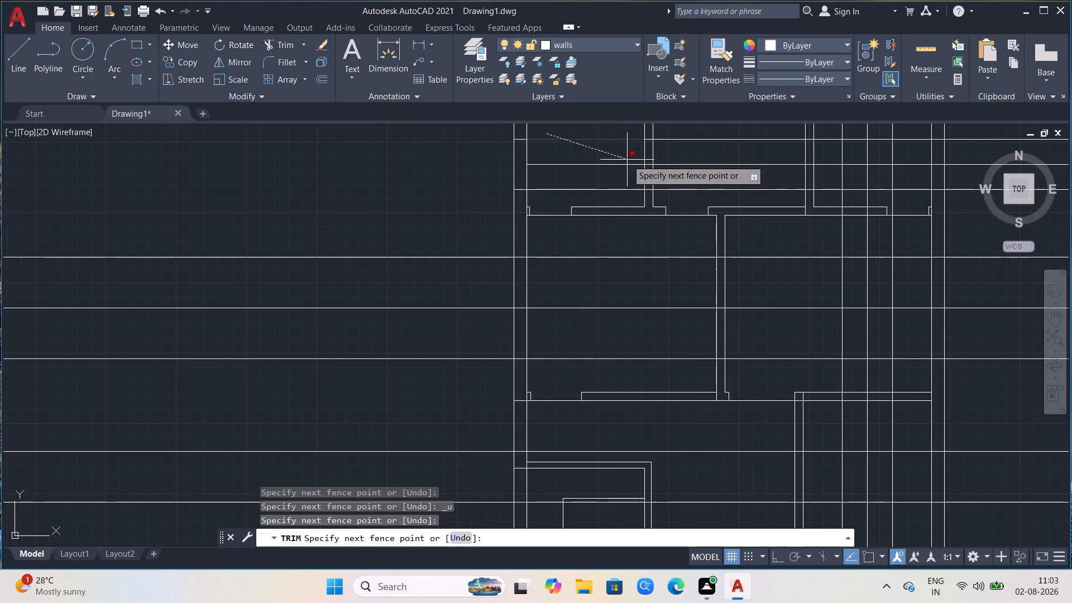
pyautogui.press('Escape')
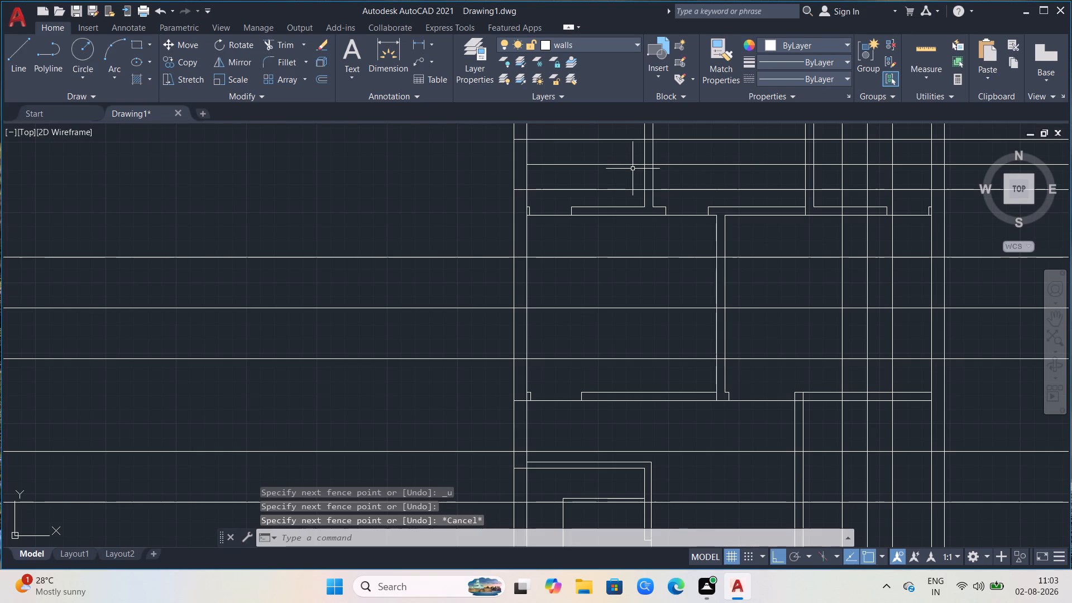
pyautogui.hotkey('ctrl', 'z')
# Trim the three horizontal construction lines out of the top-middle and top-left rooms, plus the middle line within the partition between them.
pyautogui.scroll(-1, 603, 212)
pyautogui.scroll(2, 635, 168)
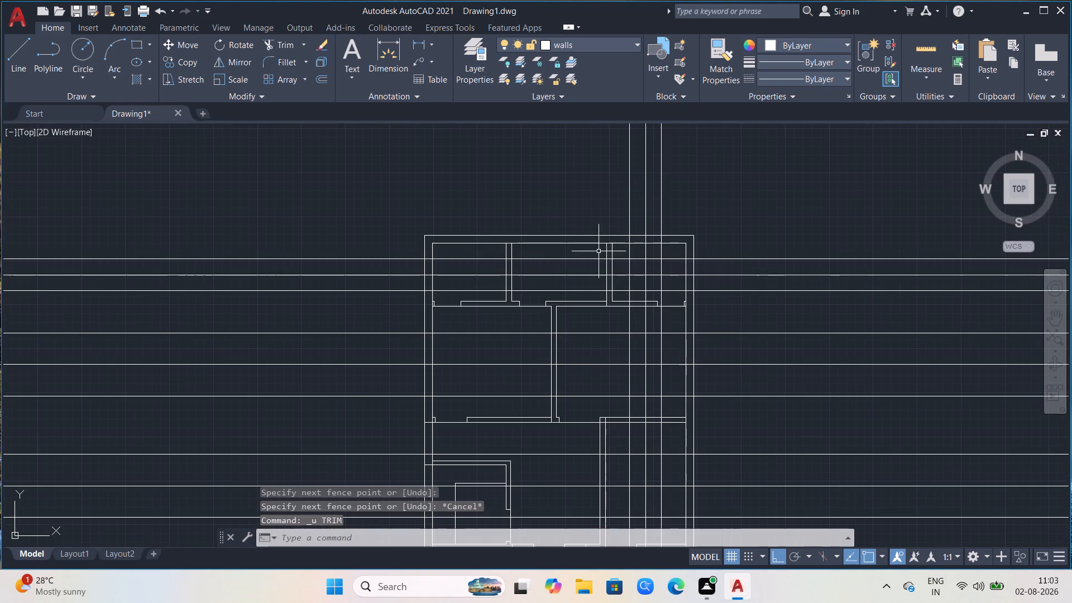
pyautogui.write('tr')
pyautogui.press('Return')
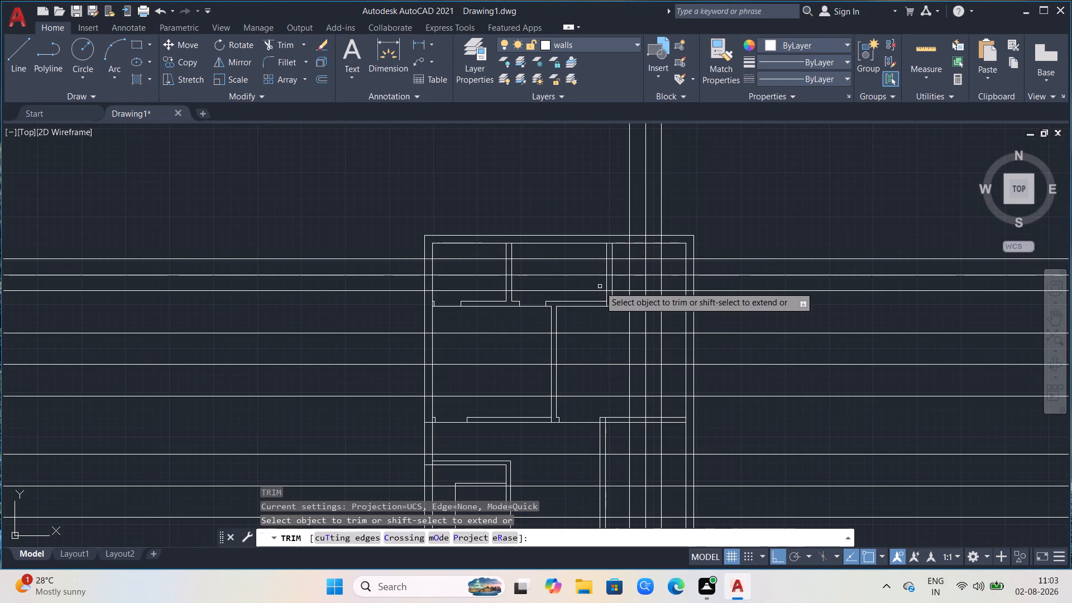
pyautogui.click(552, 257)
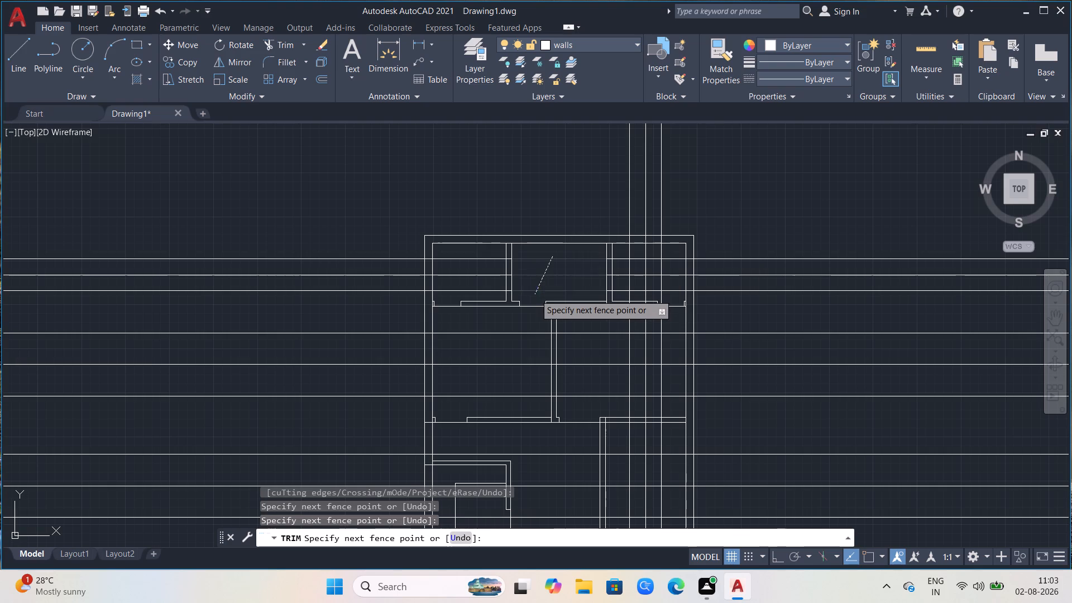
pyautogui.click(535, 294)
pyautogui.click(510, 275)
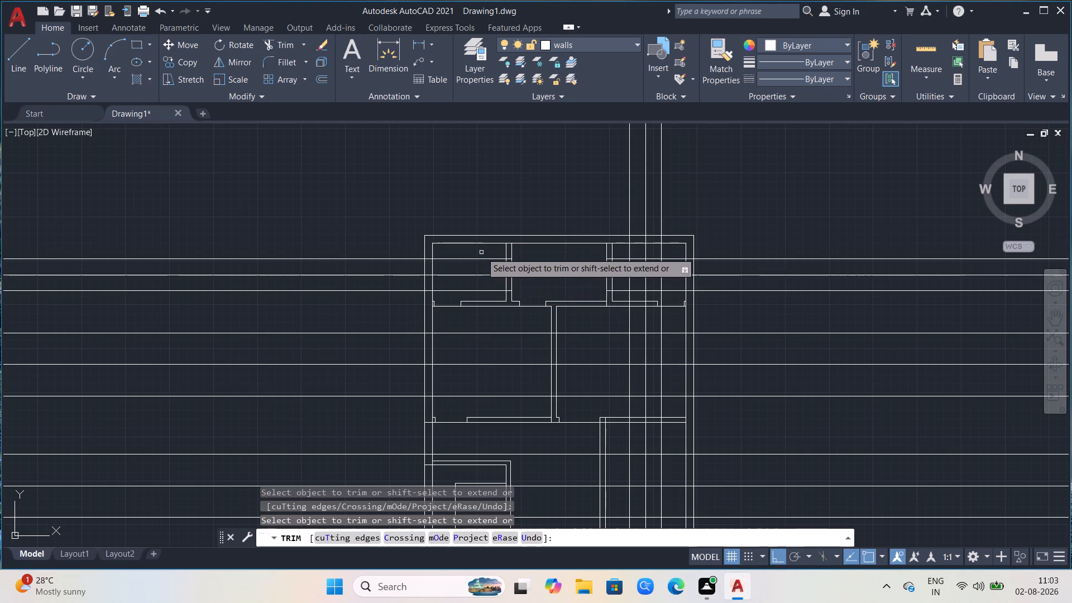
pyautogui.click(478, 249)
pyautogui.click(466, 294)
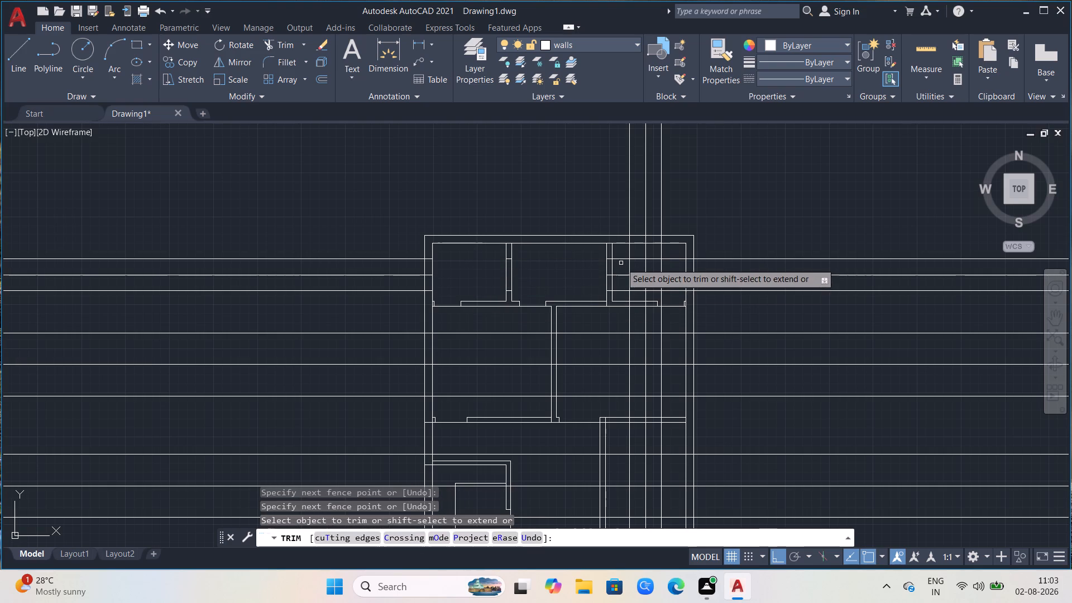
# Trim the construction lines beside the top-right room's left partition and top wall, plus the middle line within that partition.
pyautogui.click(625, 257)
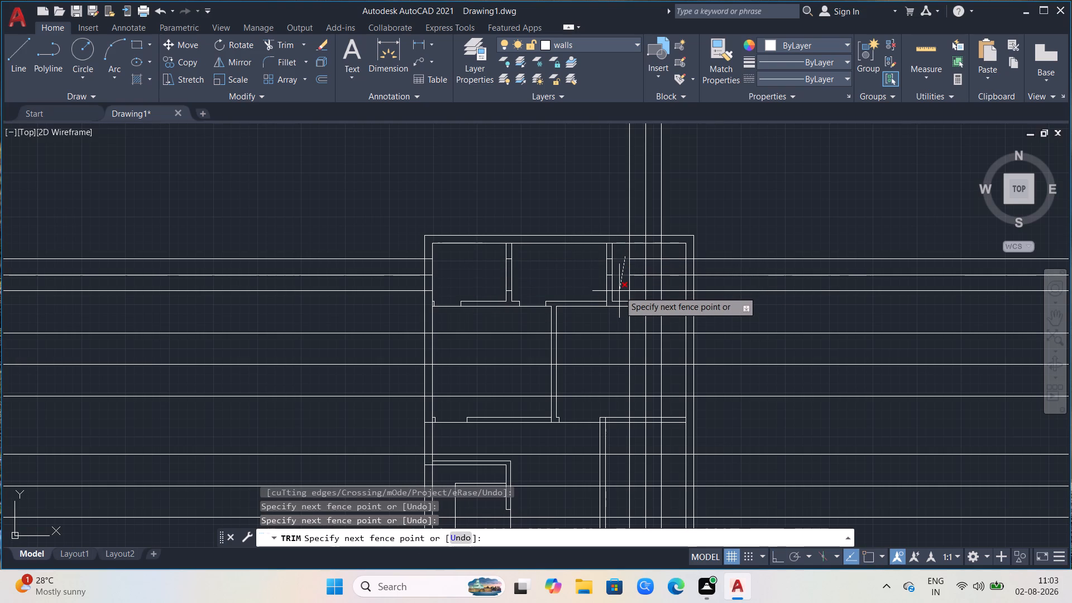
pyautogui.click(619, 291)
pyautogui.click(666, 259)
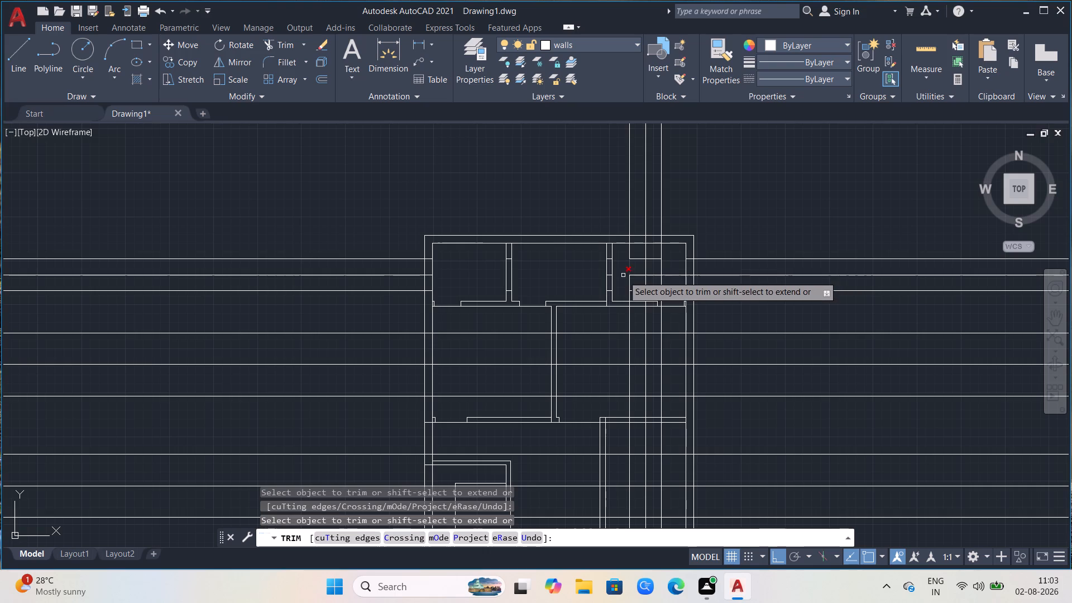
pyautogui.click(667, 253)
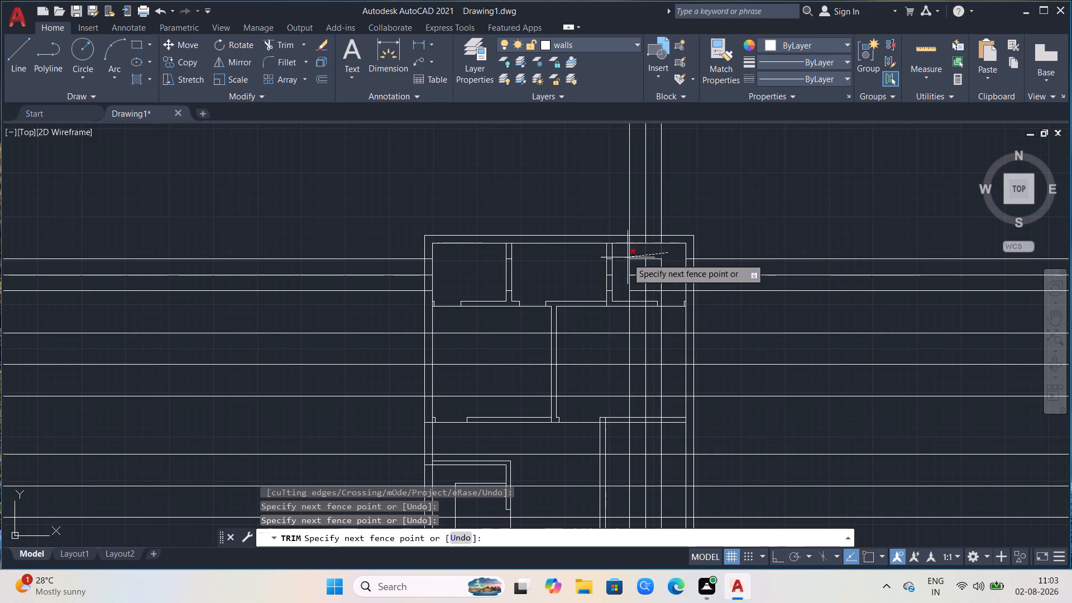
pyautogui.click(625, 259)
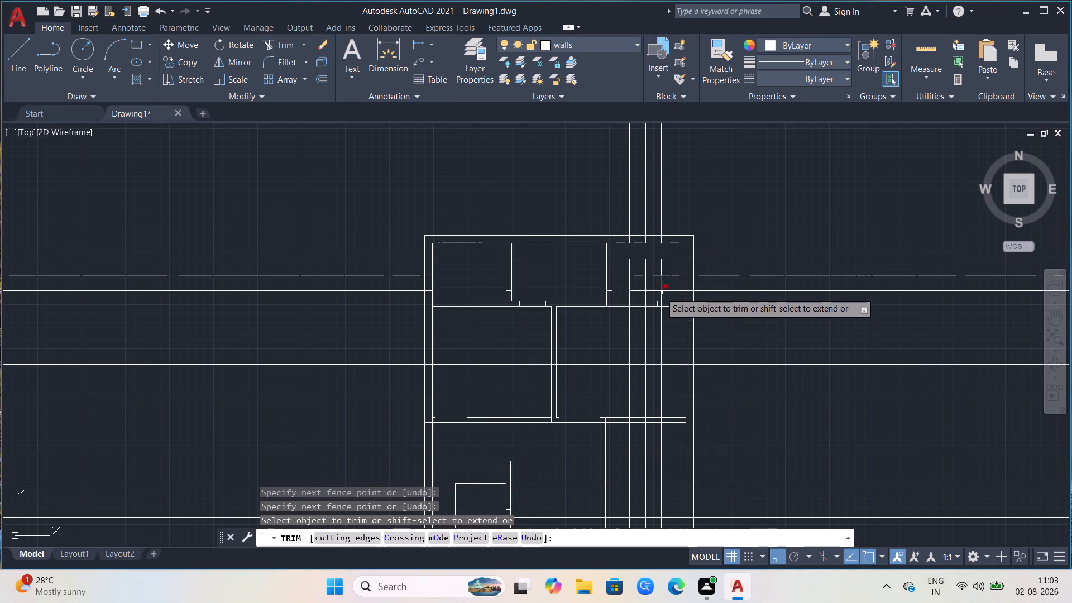
pyautogui.click(665, 299)
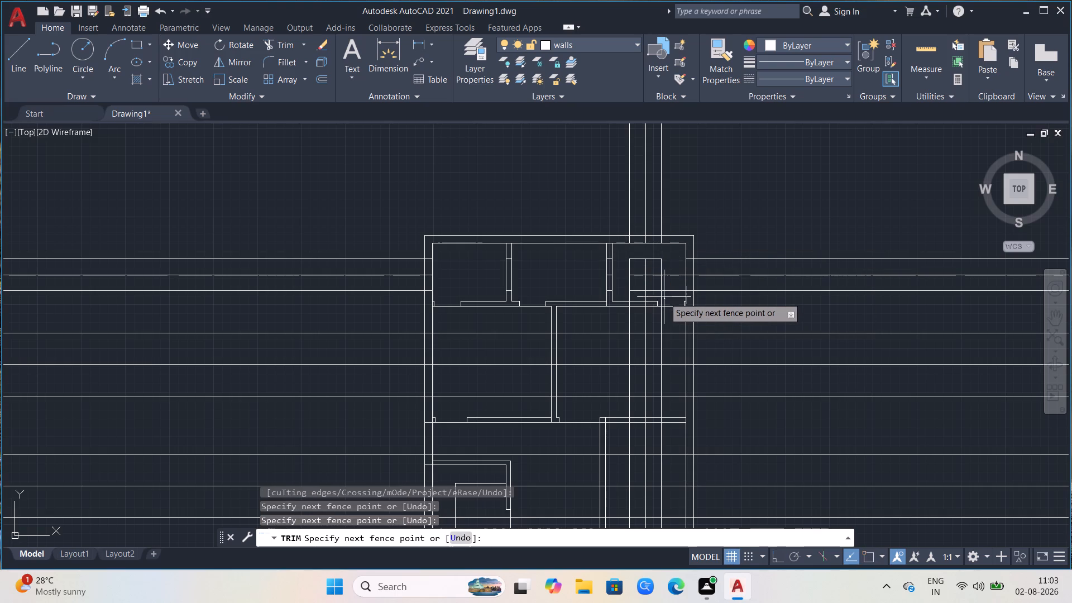
pyautogui.click(674, 294)
pyautogui.scroll(2, 610, 274)
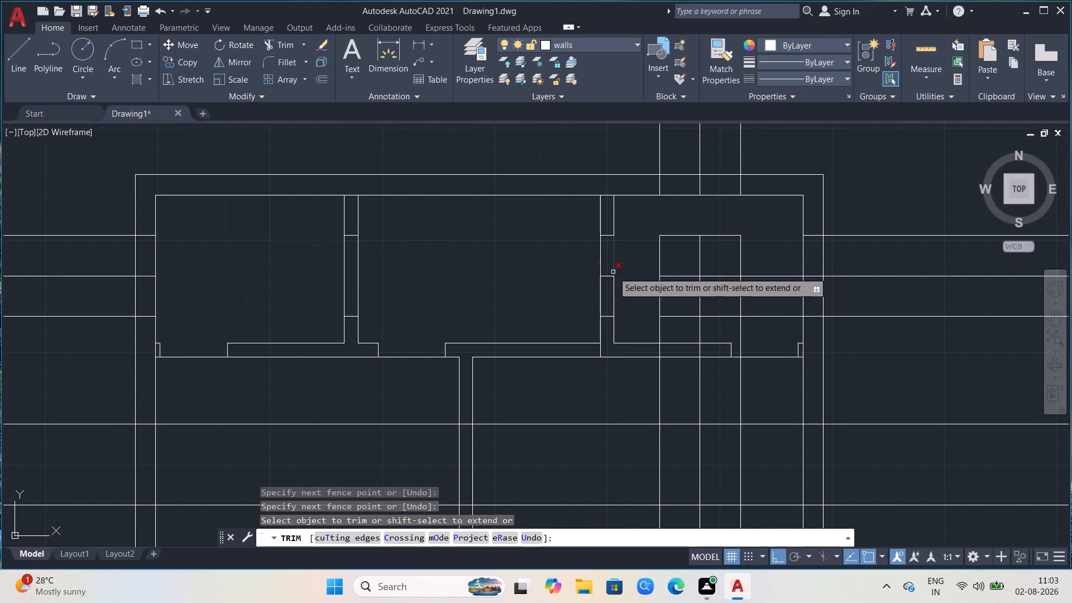
pyautogui.click(606, 277)
# Trim the left-hand large room's three horizontal construction lines inside and outside the left outer wall, and remove the middle line within the wall.
pyautogui.scroll(-1, 380, 264)
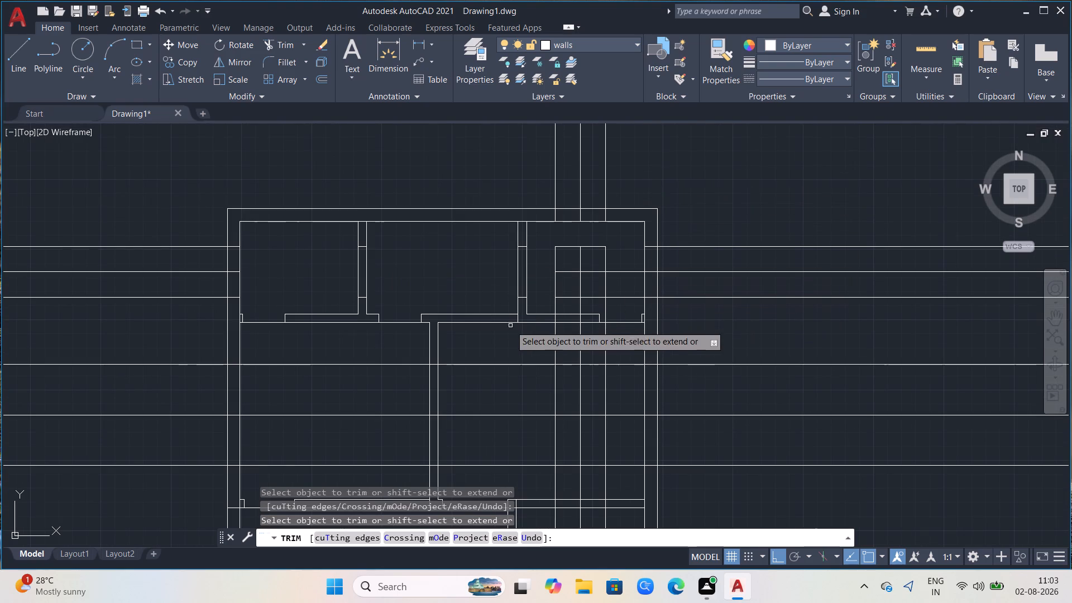
pyautogui.scroll(-1, 521, 387)
pyautogui.scroll(1, 364, 435)
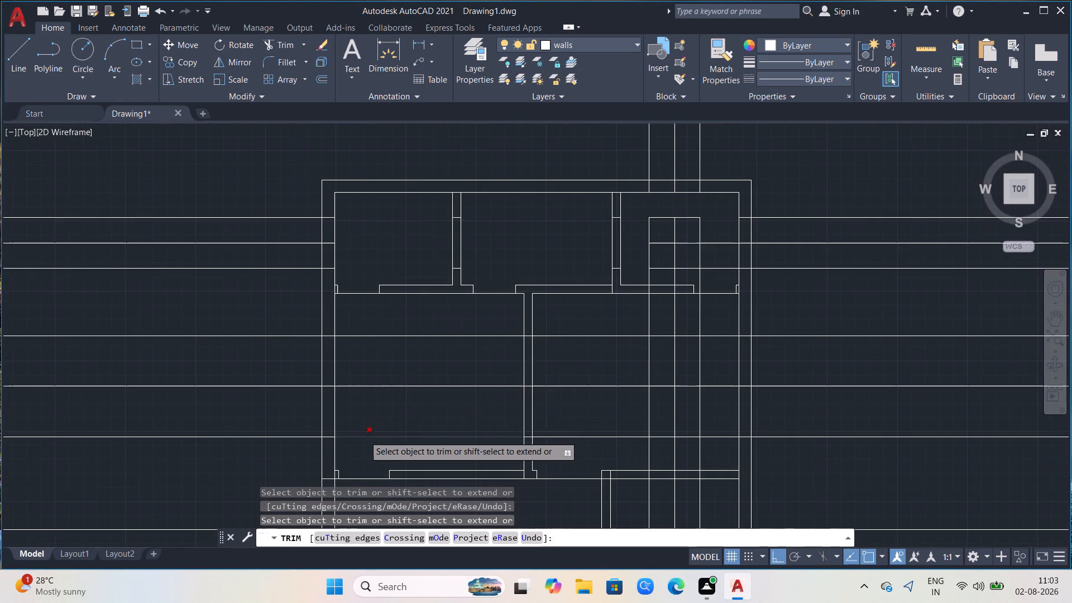
pyautogui.click(375, 320)
pyautogui.click(368, 445)
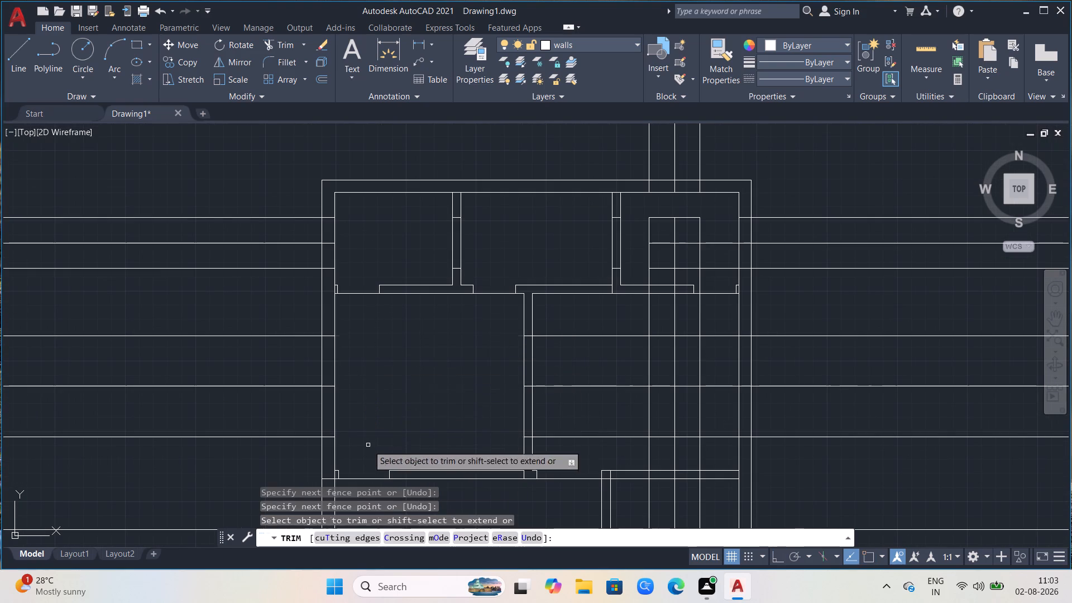
pyautogui.click(283, 326)
pyautogui.click(243, 444)
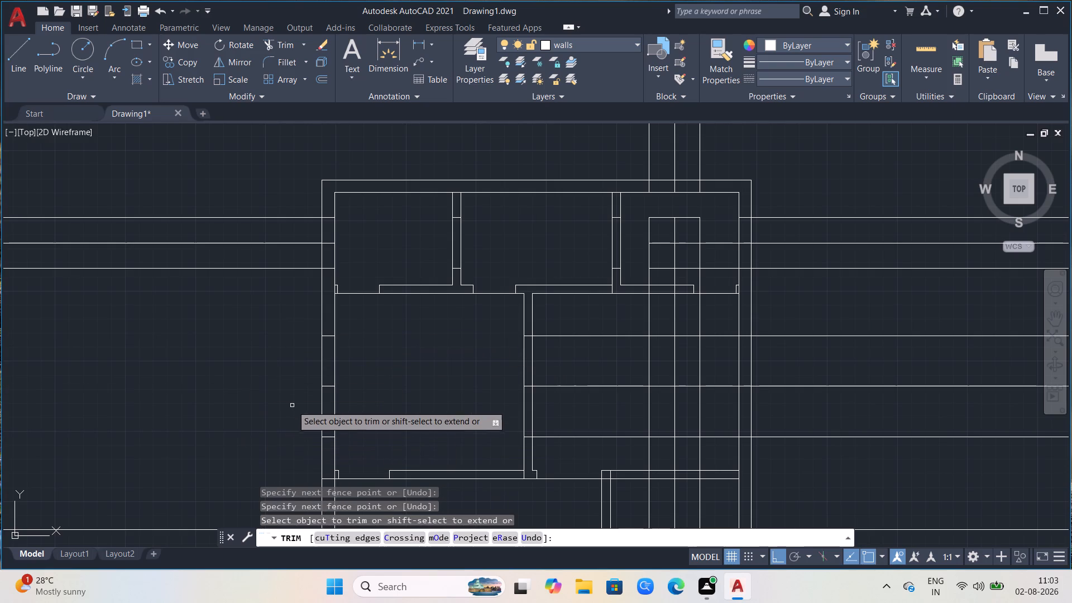
pyautogui.click(325, 386)
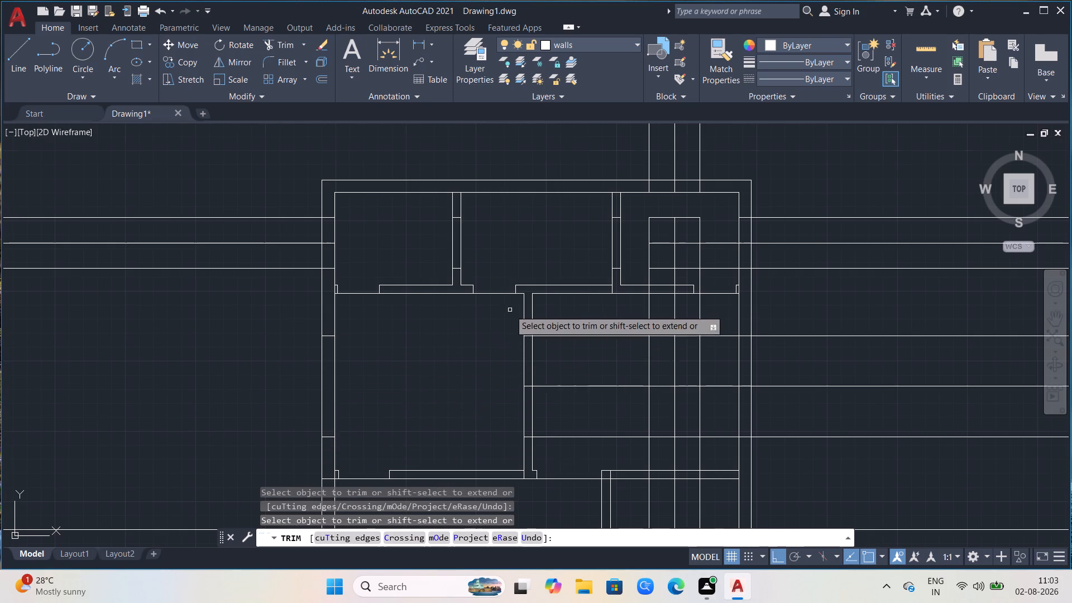
# Trim the three lower horizontal construction lines on both sides of the partition east of the central room, and the middle line within it.
pyautogui.scroll(-1, 510, 310)
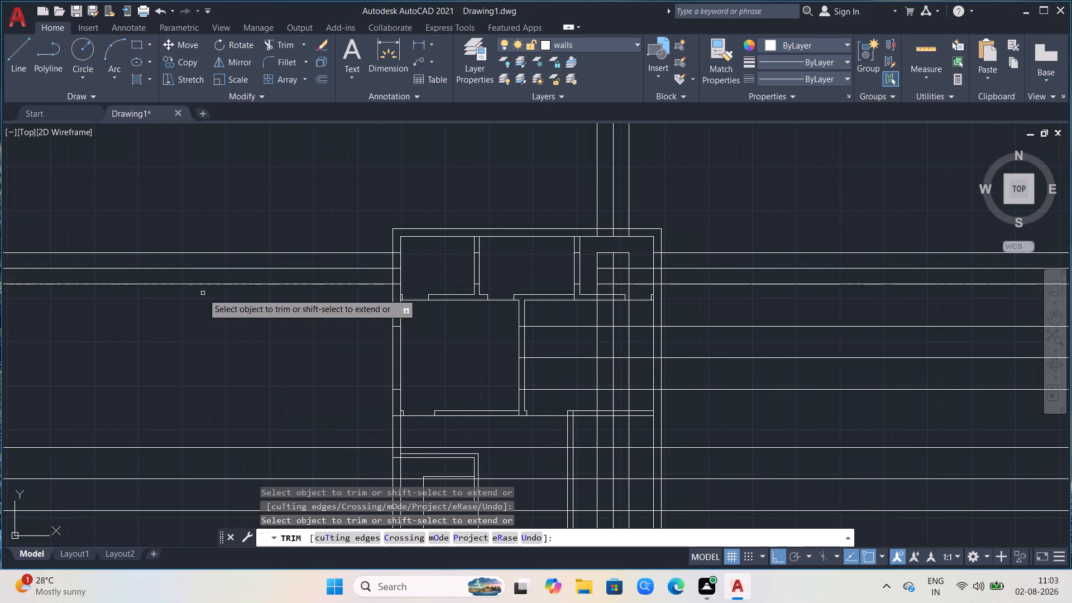
pyautogui.scroll(-1, 203, 293)
pyautogui.scroll(1, 250, 419)
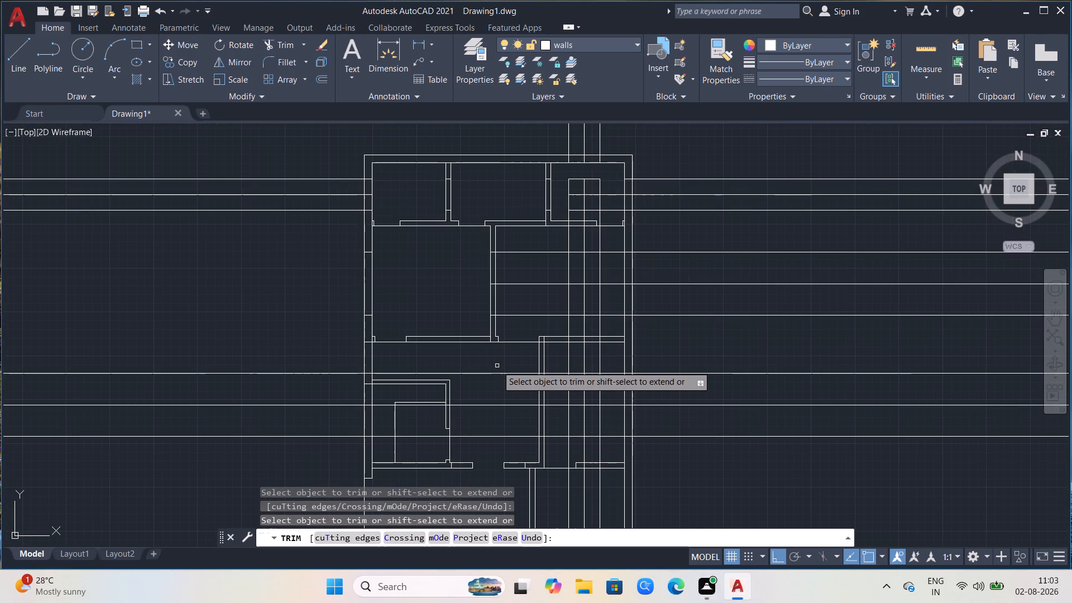
pyautogui.click(497, 366)
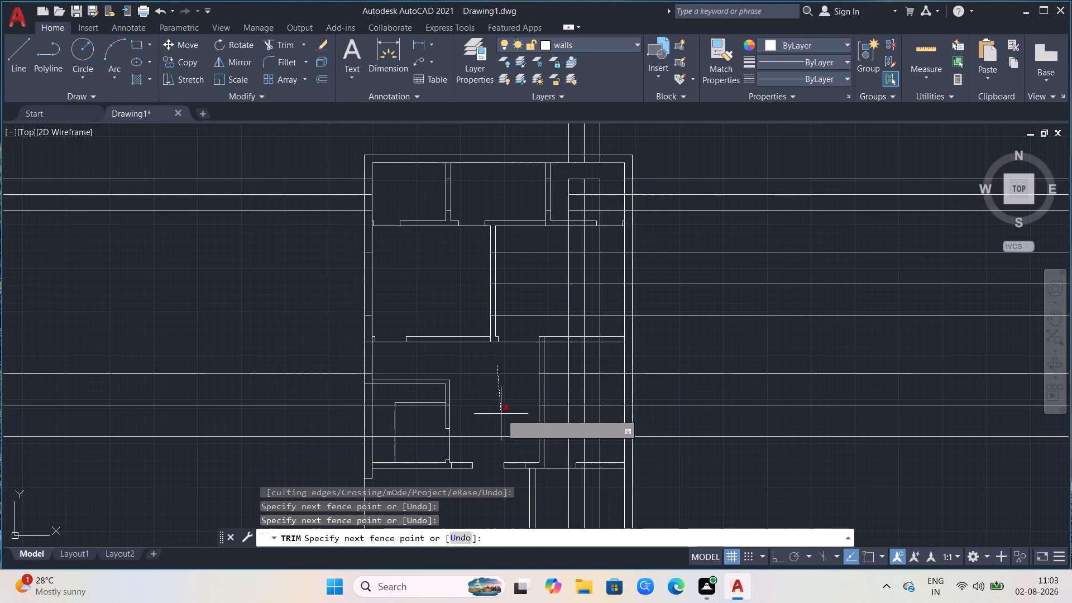
pyautogui.click(498, 445)
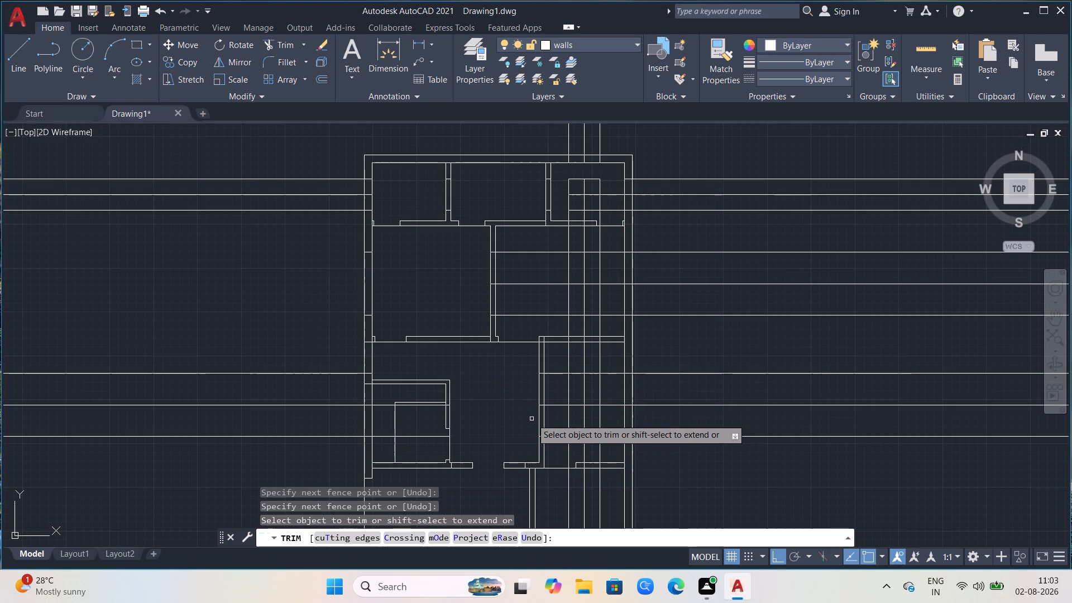
pyautogui.click(540, 406)
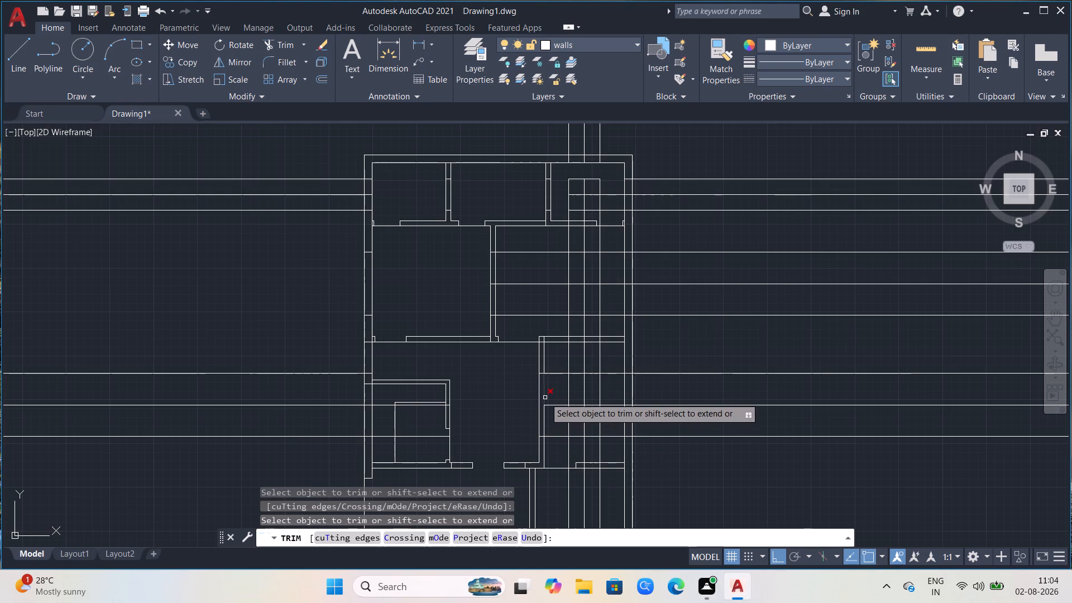
pyautogui.click(559, 369)
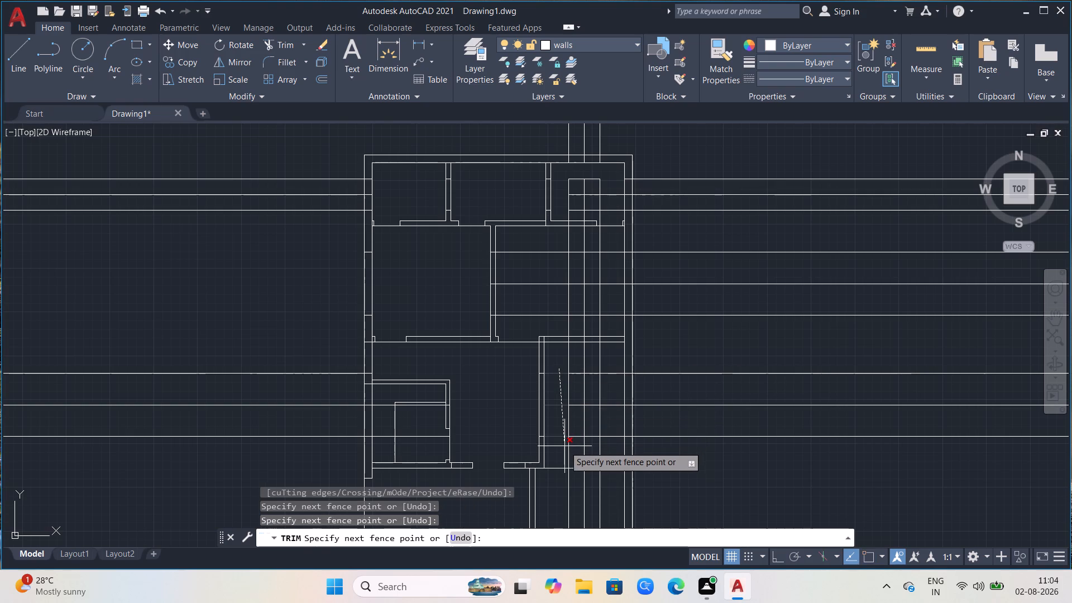
pyautogui.click(564, 446)
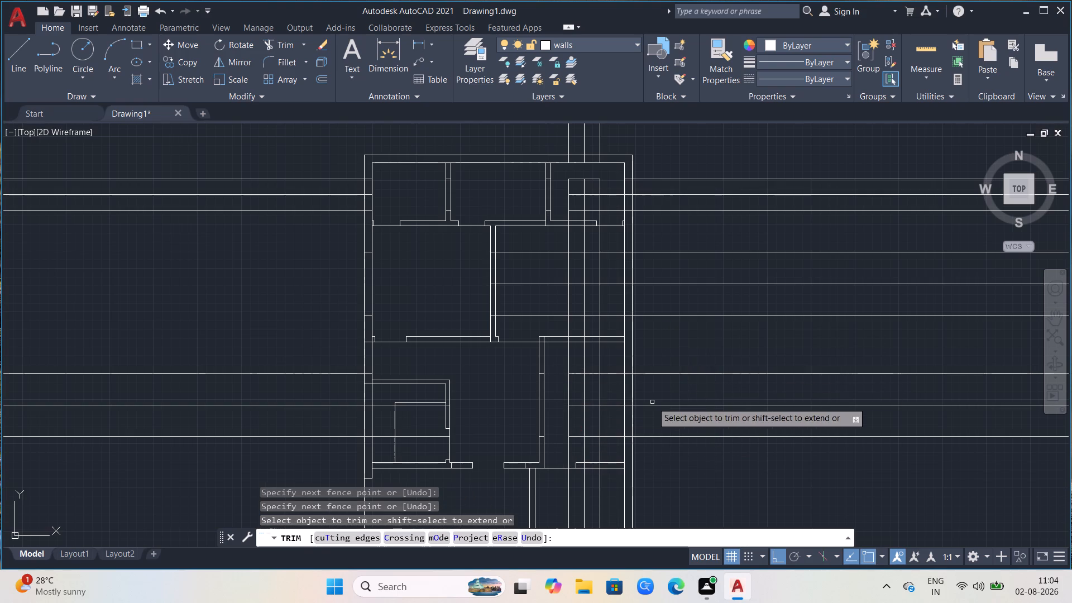
# Trim the three vertical construction lines above and below the wall topping the right-hand middle room, and the middle line within that wall.
pyautogui.scroll(-1, 366, 339)
pyautogui.scroll(2, 535, 438)
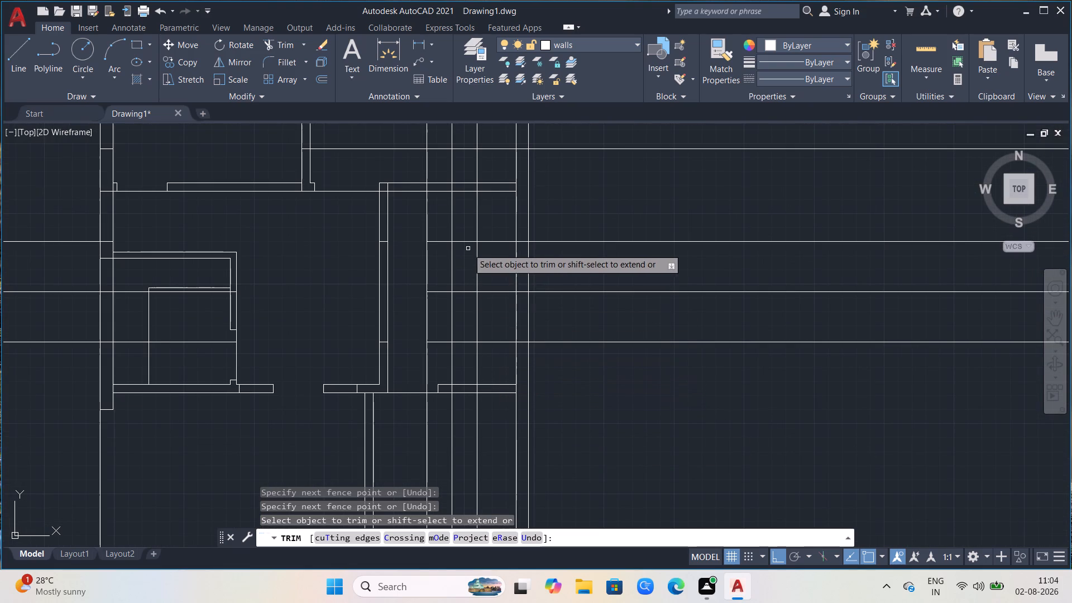
pyautogui.click(481, 204)
pyautogui.click(423, 215)
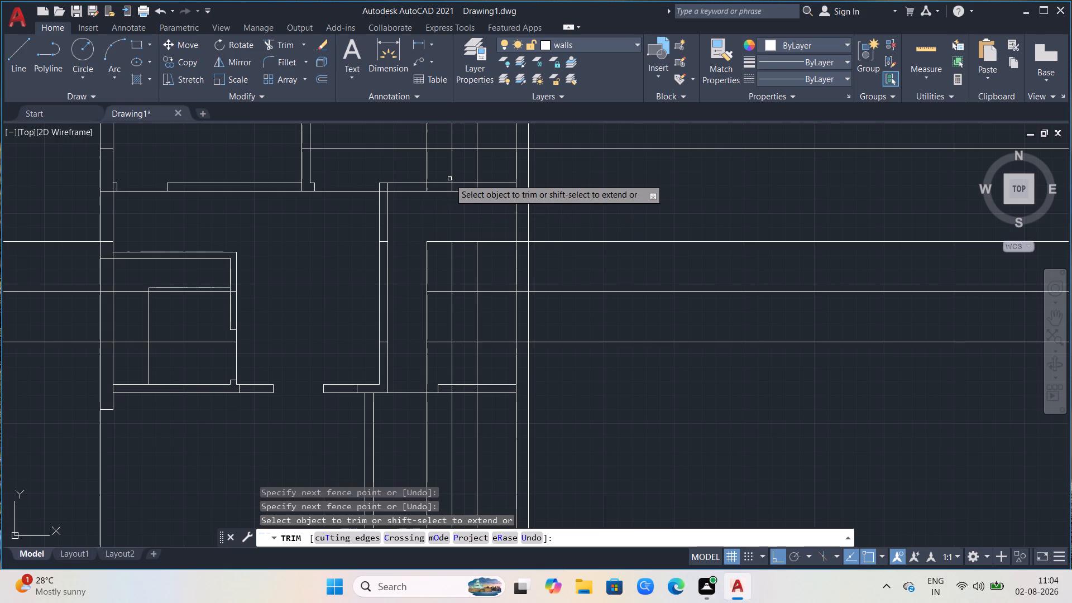
pyautogui.click(482, 170)
pyautogui.click(418, 164)
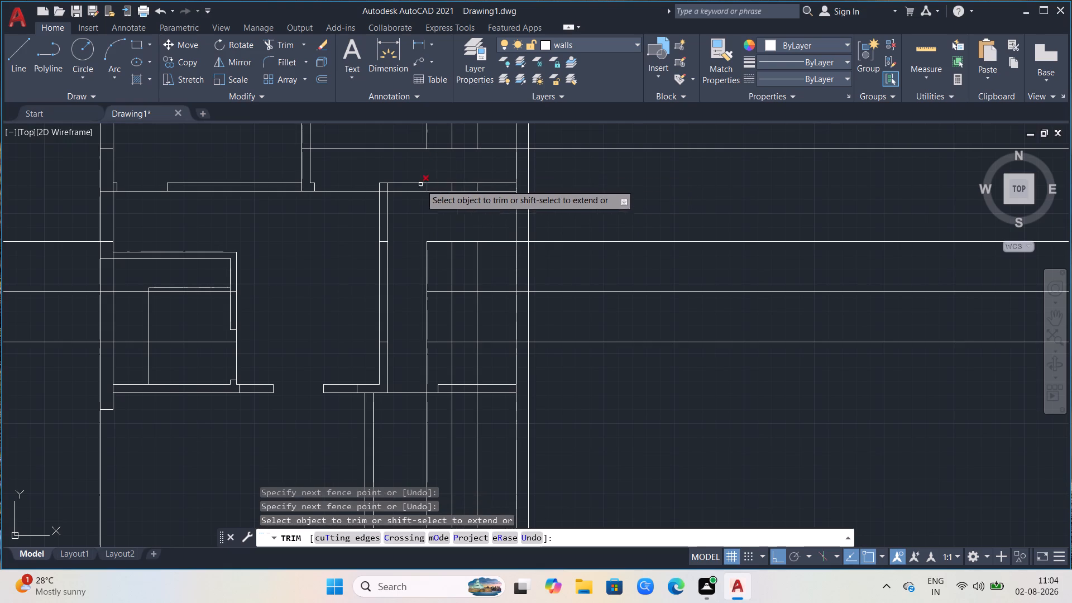
pyautogui.scroll(-2, 394, 241)
pyautogui.scroll(2, 402, 226)
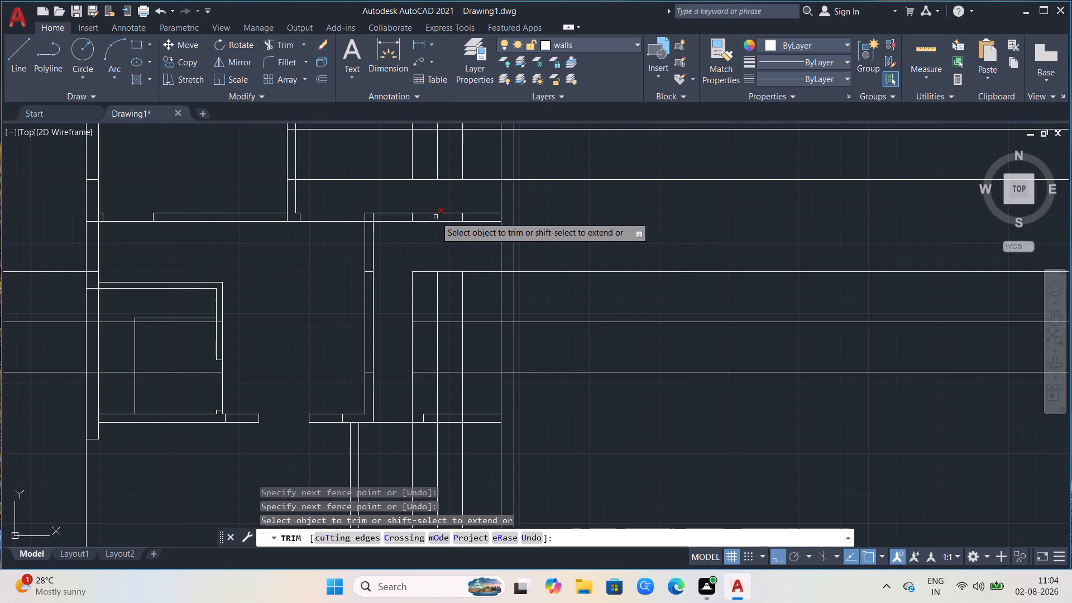
pyautogui.click(439, 216)
pyautogui.scroll(-2, 393, 279)
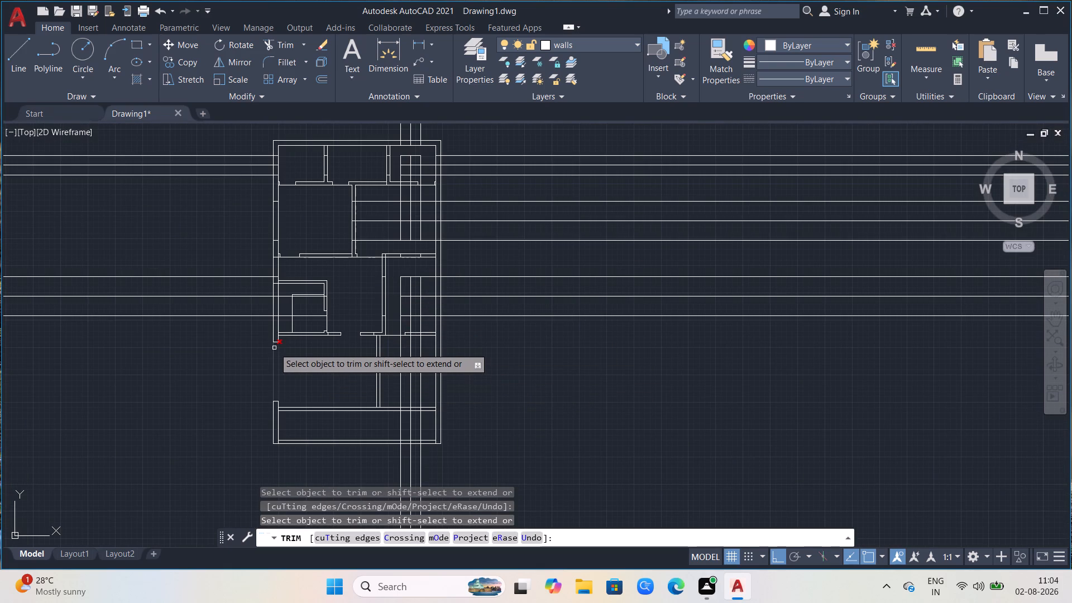
pyautogui.scroll(1, 274, 348)
pyautogui.scroll(-1, 274, 348)
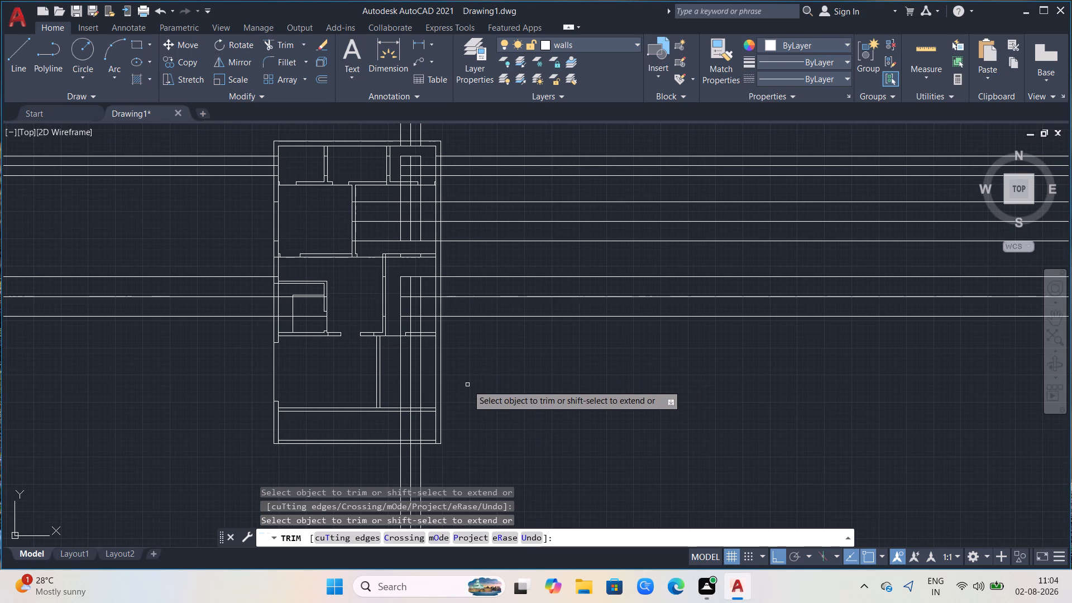
pyautogui.press('Escape')
# Delete the leftover horizontal and vertical construction lines extending beyond all sides of the floor plan.
pyautogui.click(532, 146)
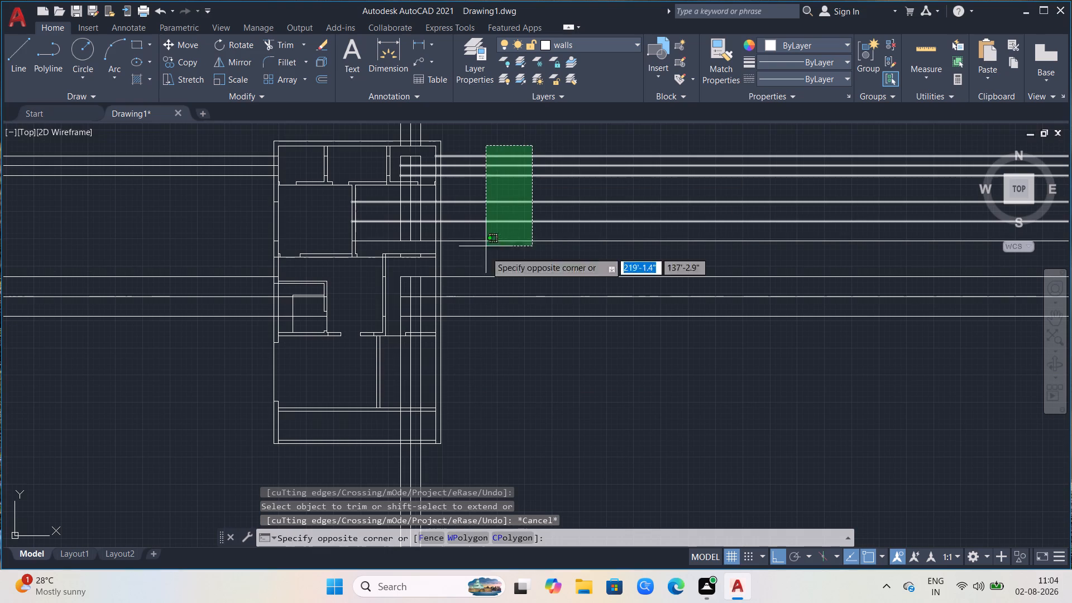
pyautogui.click(496, 367)
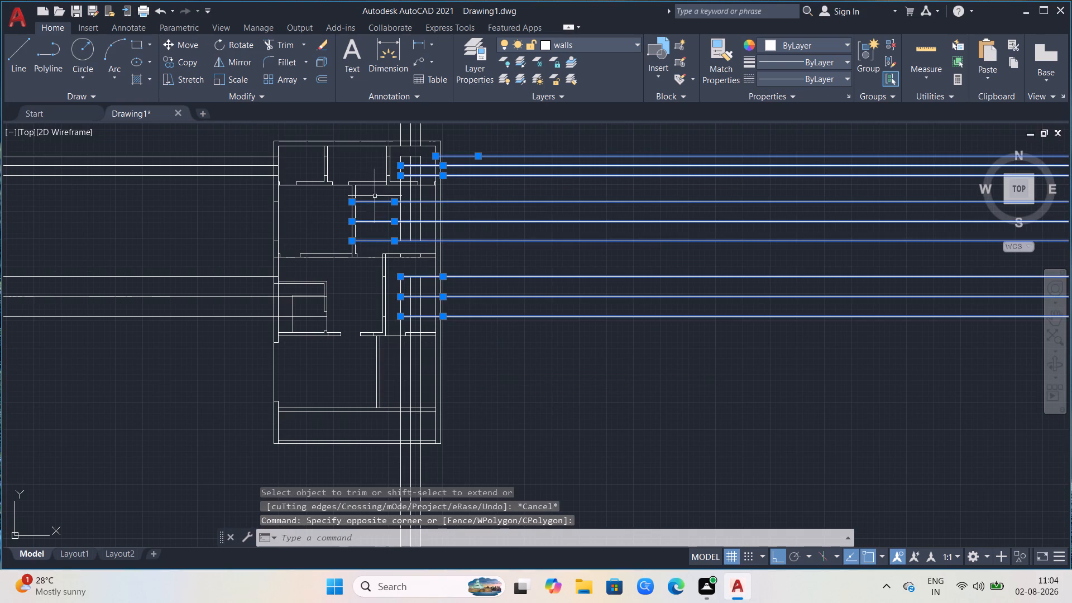
pyautogui.click(195, 141)
pyautogui.click(166, 356)
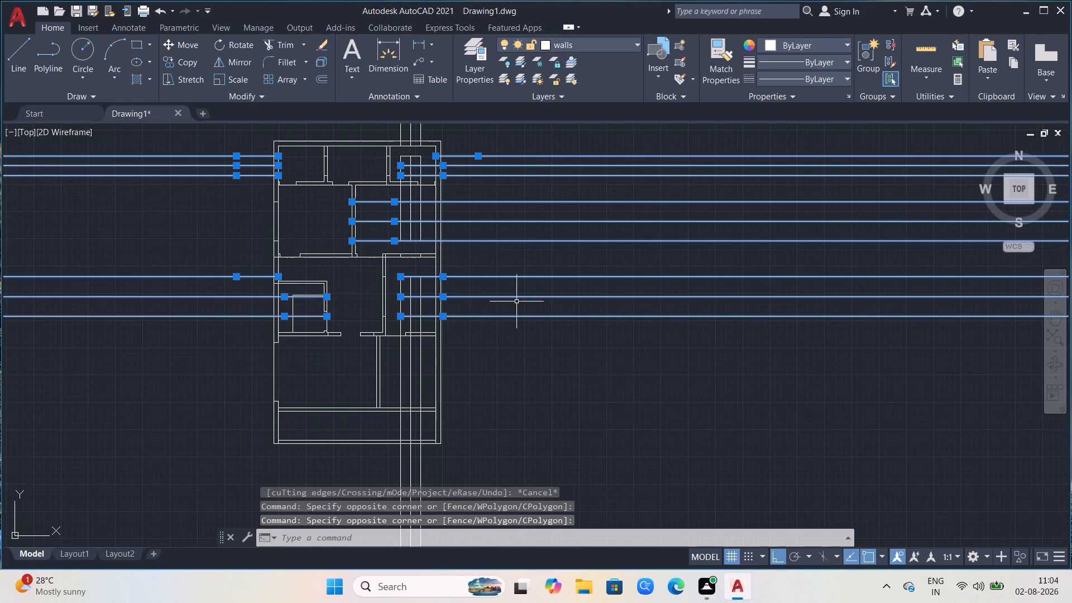
pyautogui.click(488, 474)
pyautogui.click(352, 480)
pyautogui.scroll(-1, 551, 386)
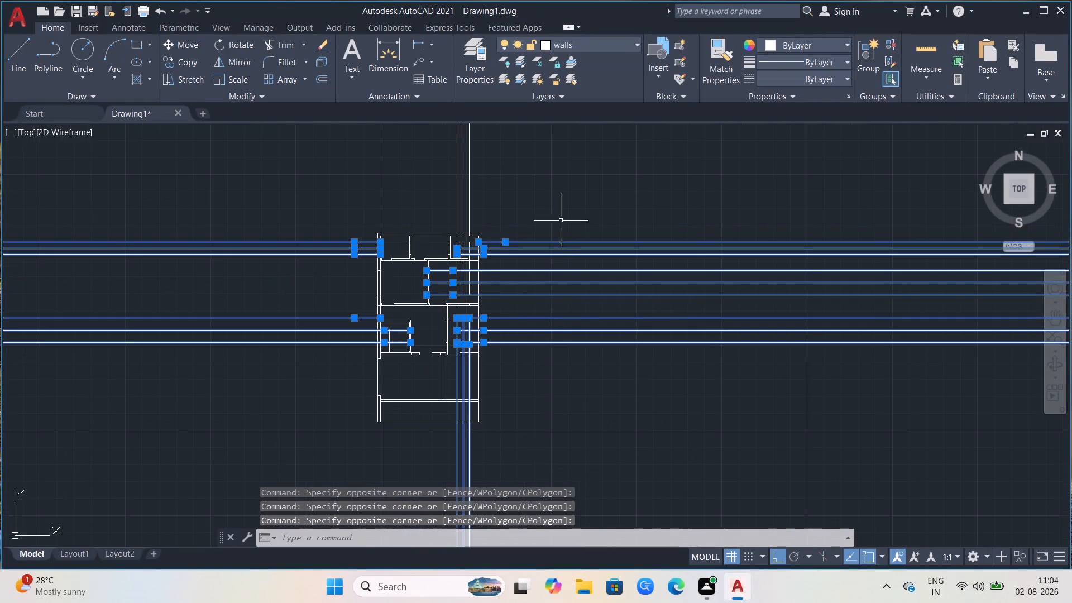
pyautogui.click(540, 183)
pyautogui.click(409, 193)
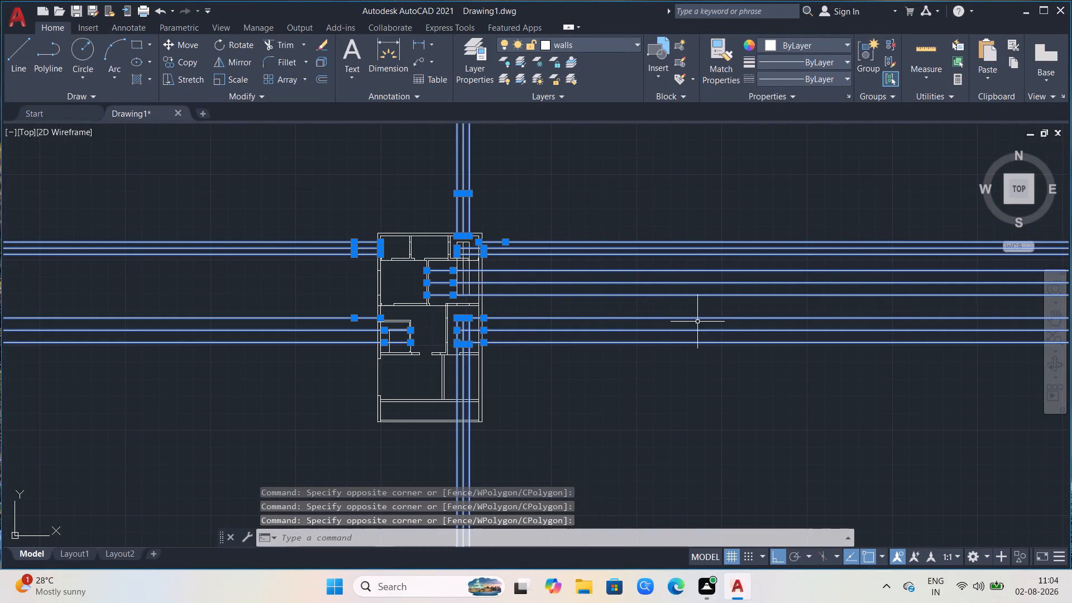
pyautogui.press('Delete')
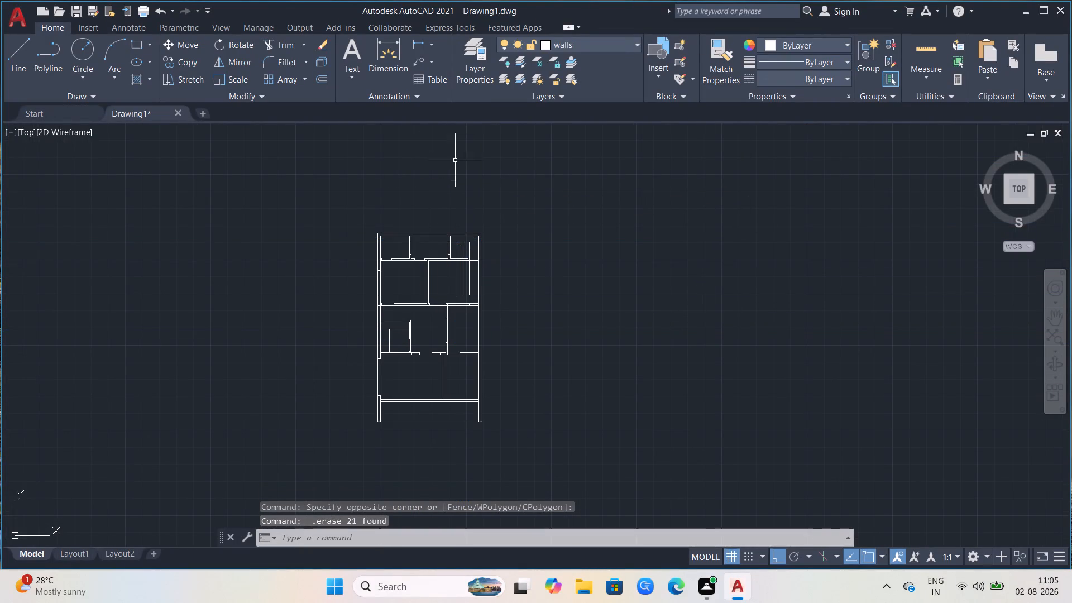
# Delete the three long vertical lines and the short horizontal line joining their tops in the upper-right rooms.
pyautogui.scroll(3, 521, 249)
pyautogui.click(317, 335)
pyautogui.click(205, 350)
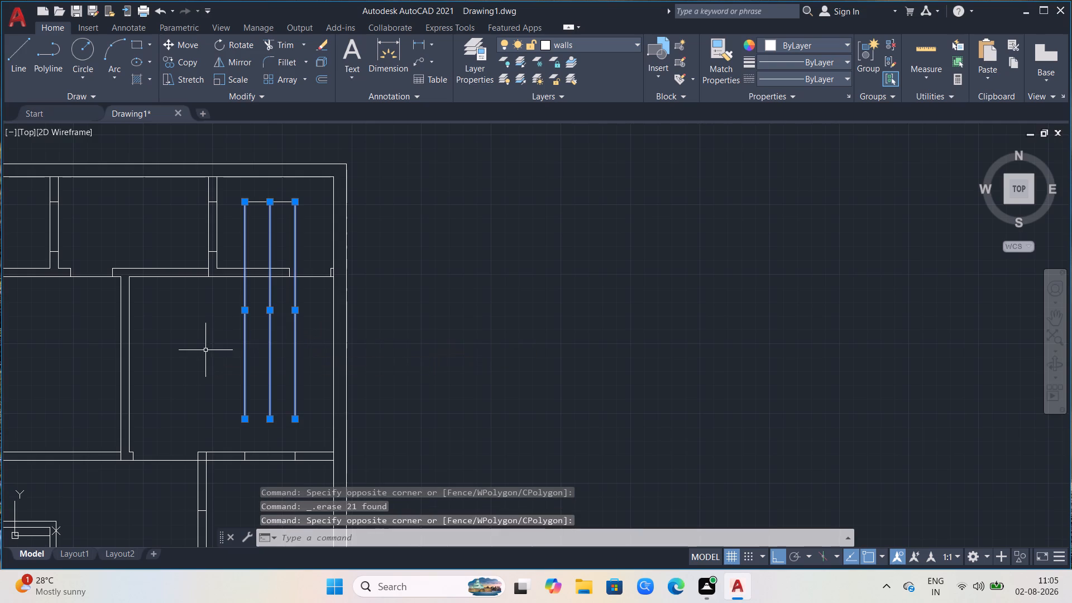
pyautogui.click(291, 189)
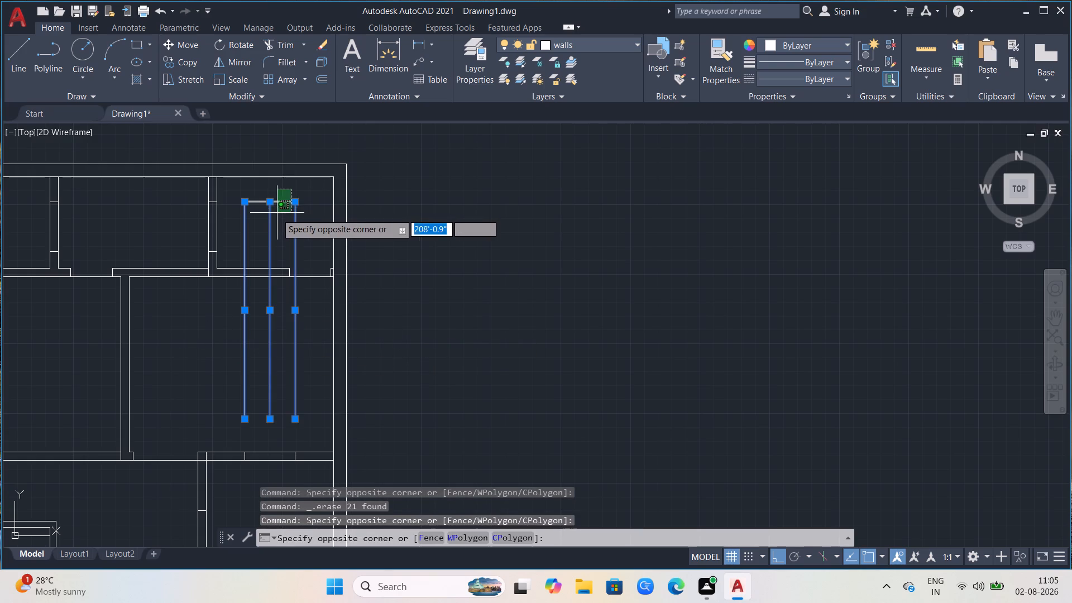
pyautogui.click(276, 214)
pyautogui.press('Delete')
# Examine the walls and opening marks across the whole floor plan, ending at the small room by the west outer wall.
pyautogui.scroll(-2, 320, 165)
pyautogui.scroll(-1, 448, 259)
pyautogui.scroll(1, 254, 336)
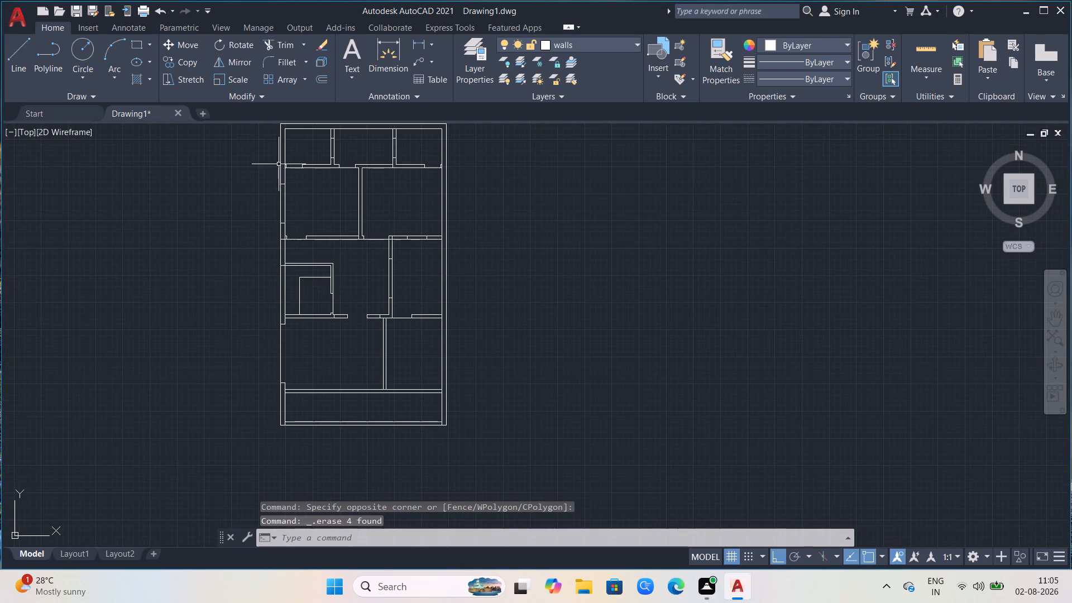
pyautogui.scroll(1, 290, 156)
pyautogui.scroll(1, 319, 222)
pyautogui.scroll(-1, 290, 265)
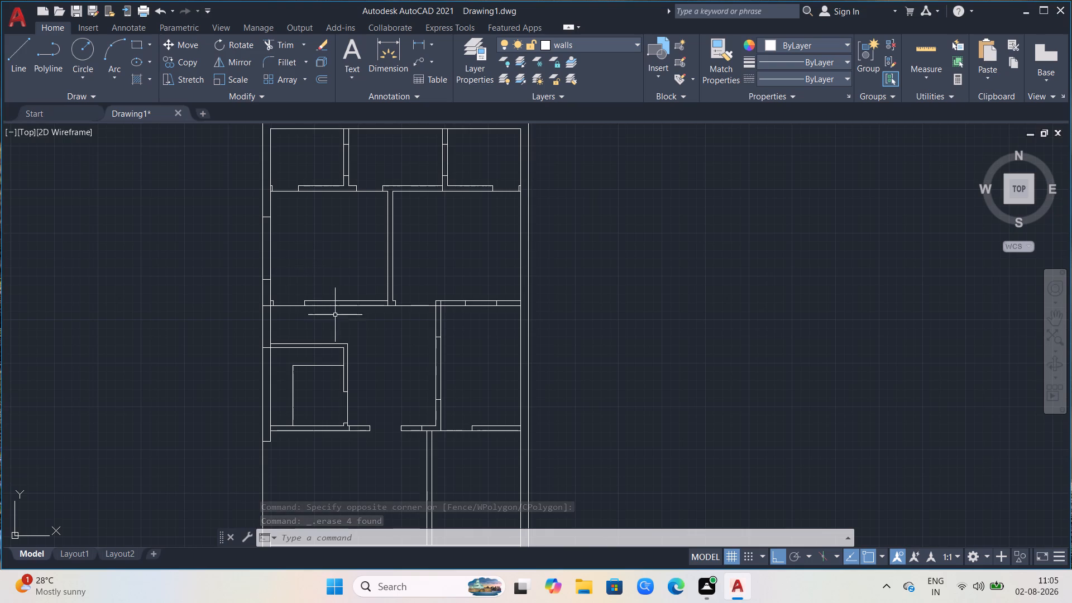
pyautogui.scroll(1, 259, 334)
pyautogui.scroll(-1, 269, 277)
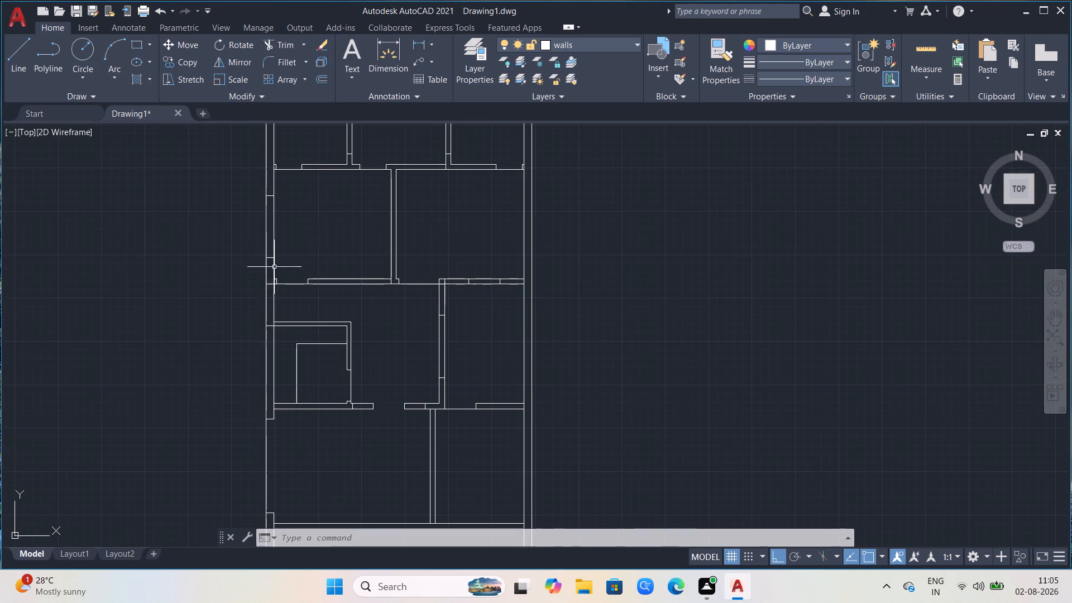
pyautogui.scroll(-1, 302, 192)
pyautogui.scroll(1, 327, 150)
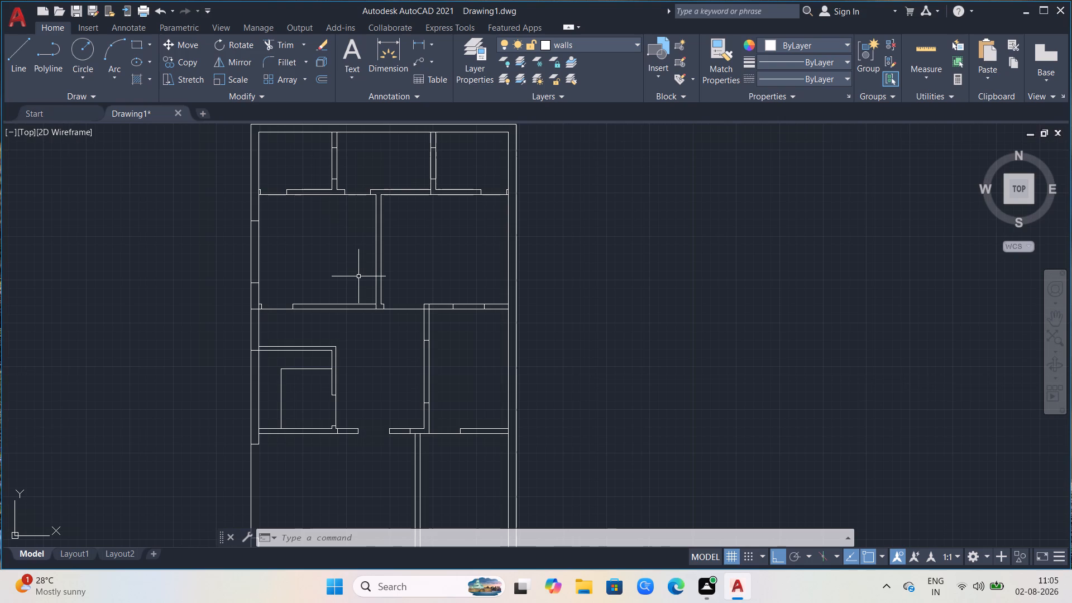
pyautogui.scroll(-1, 288, 274)
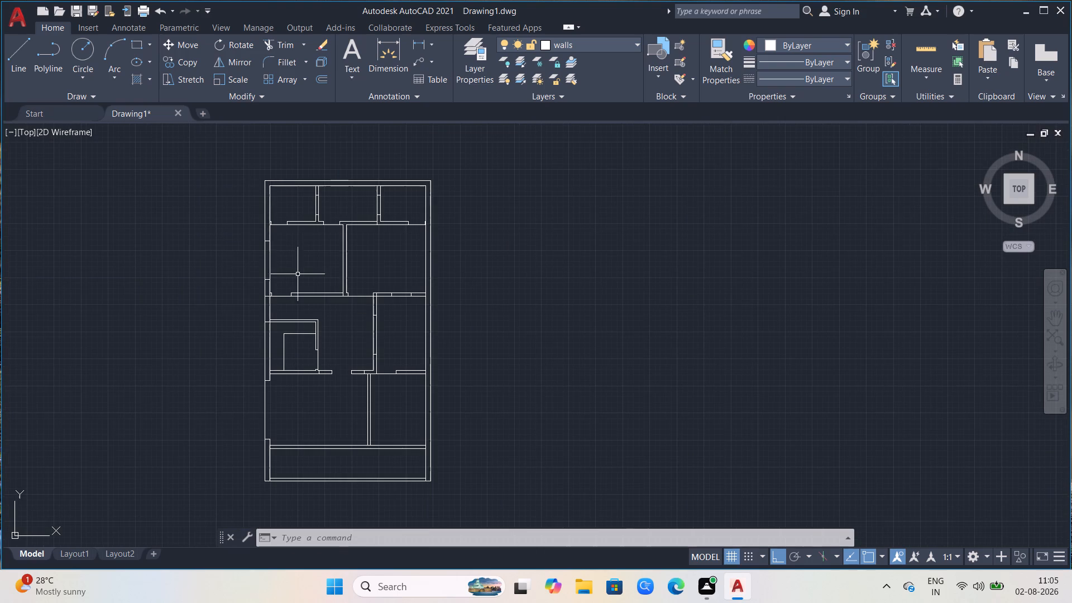
pyautogui.scroll(1, 296, 183)
pyautogui.scroll(-1, 285, 243)
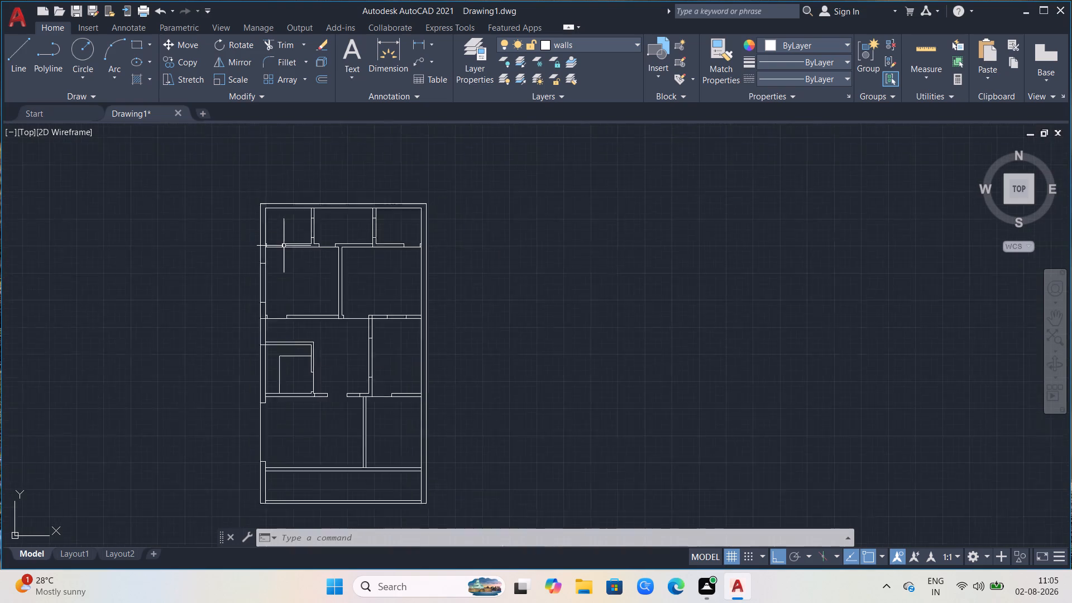
pyautogui.scroll(-1, 284, 246)
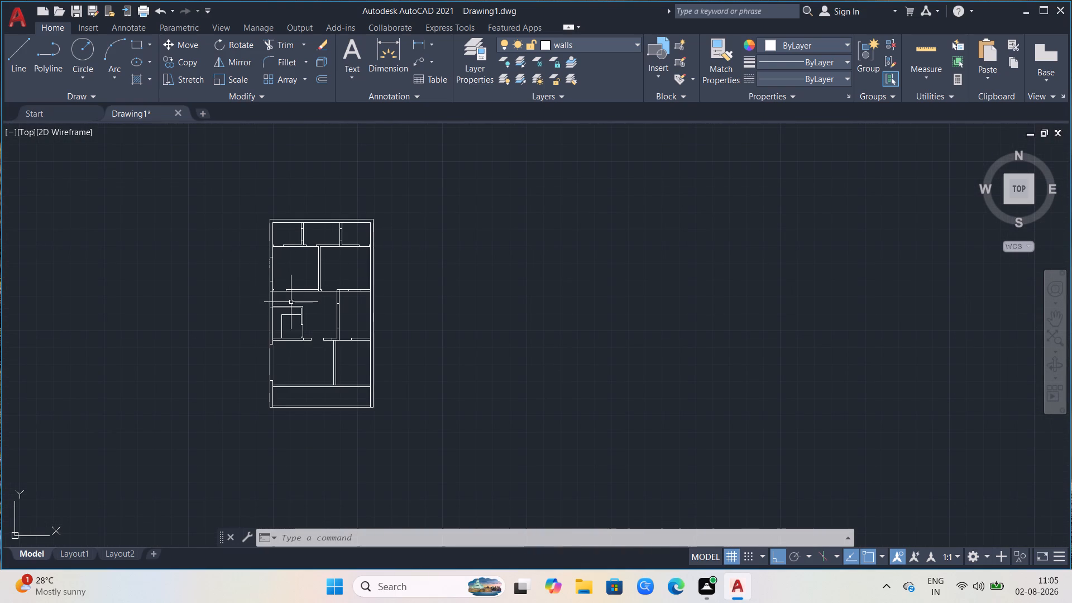
pyautogui.scroll(2, 291, 302)
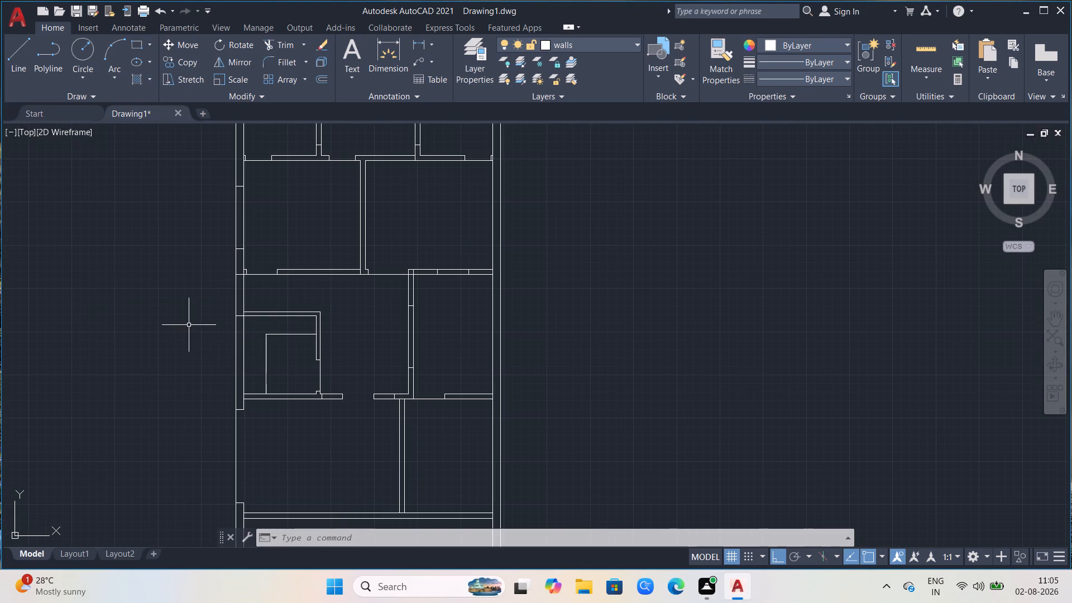
pyautogui.scroll(1, 189, 324)
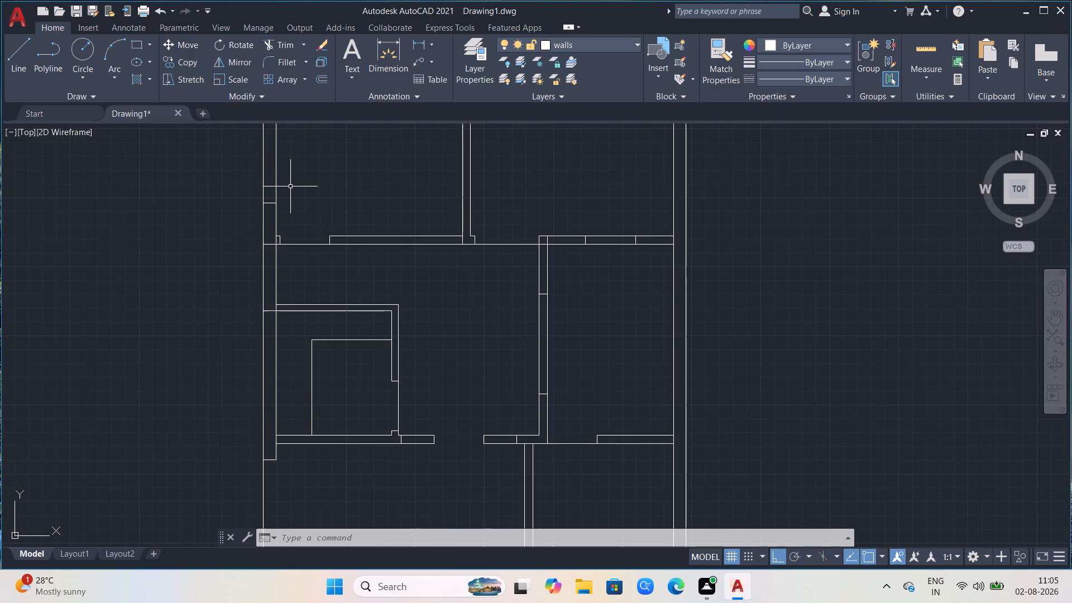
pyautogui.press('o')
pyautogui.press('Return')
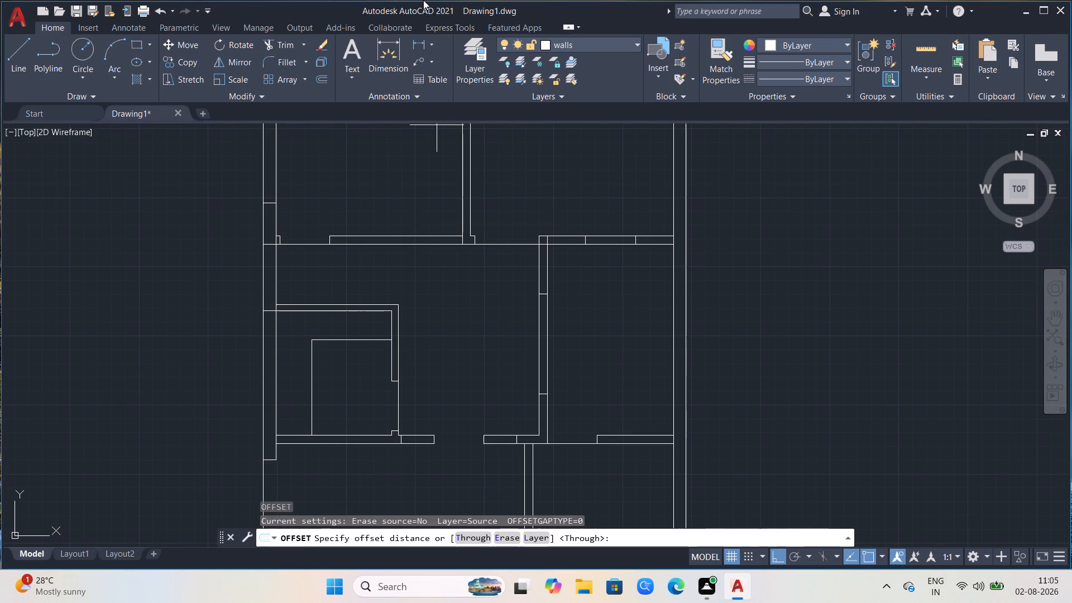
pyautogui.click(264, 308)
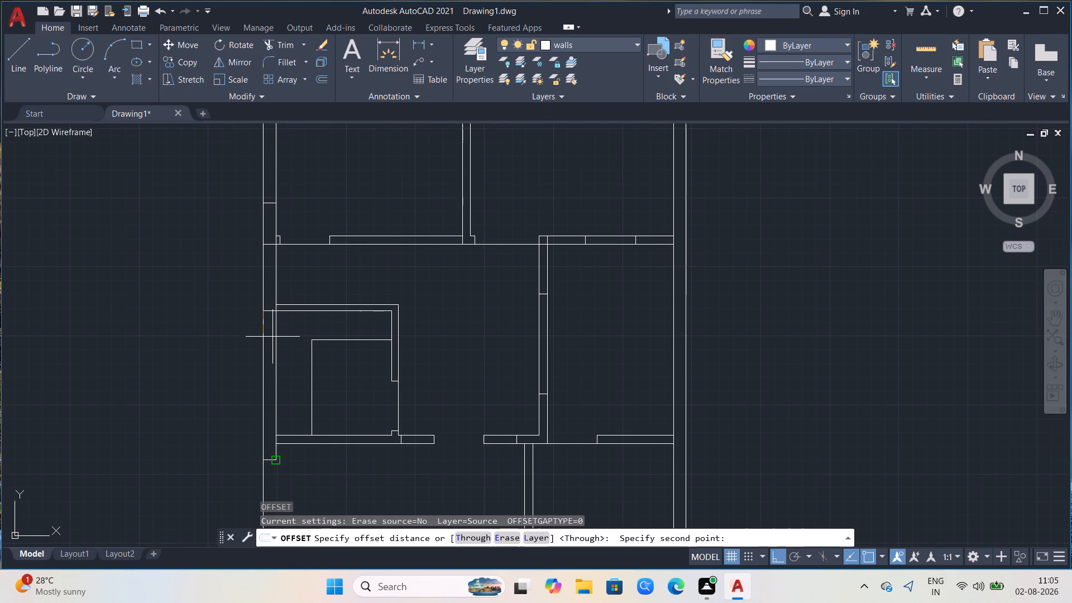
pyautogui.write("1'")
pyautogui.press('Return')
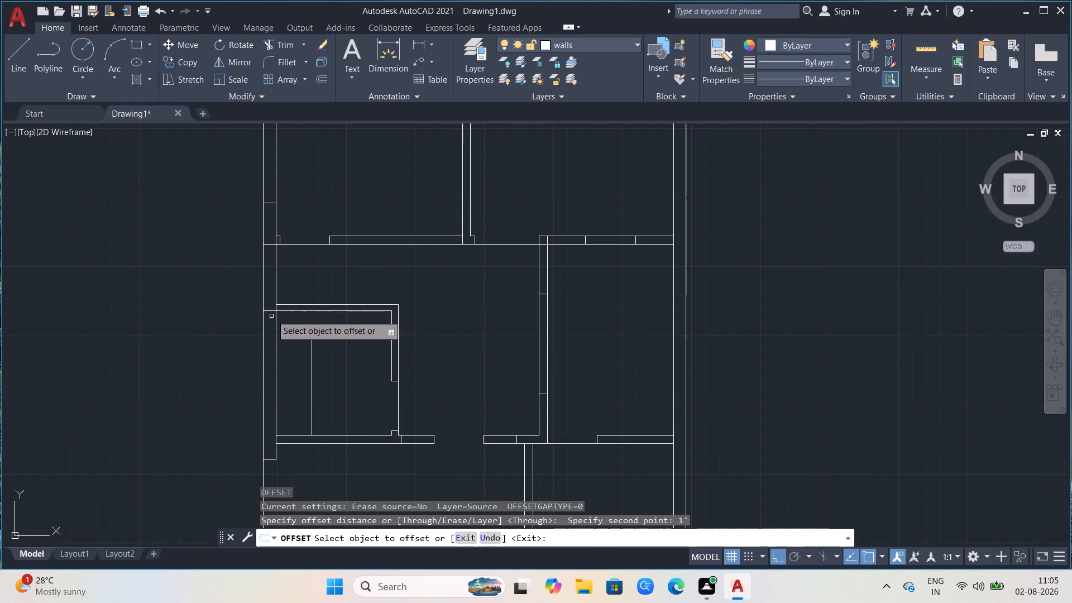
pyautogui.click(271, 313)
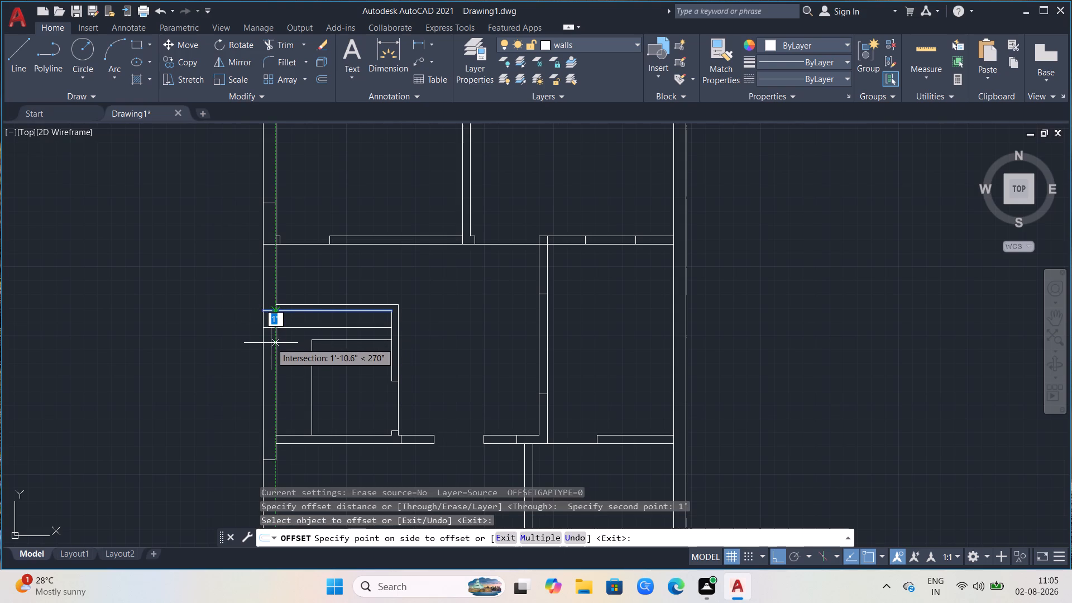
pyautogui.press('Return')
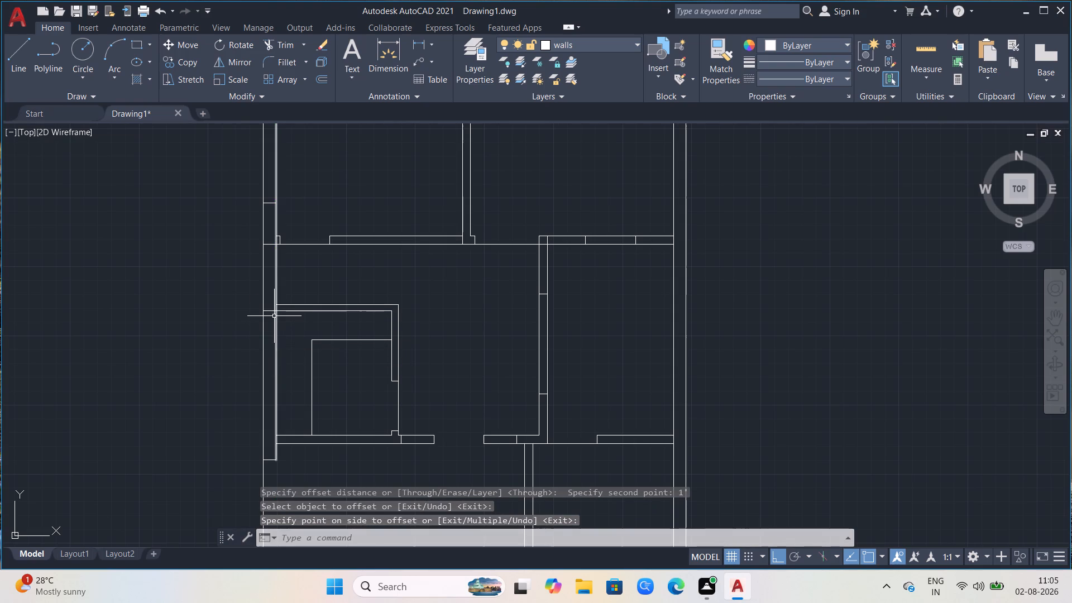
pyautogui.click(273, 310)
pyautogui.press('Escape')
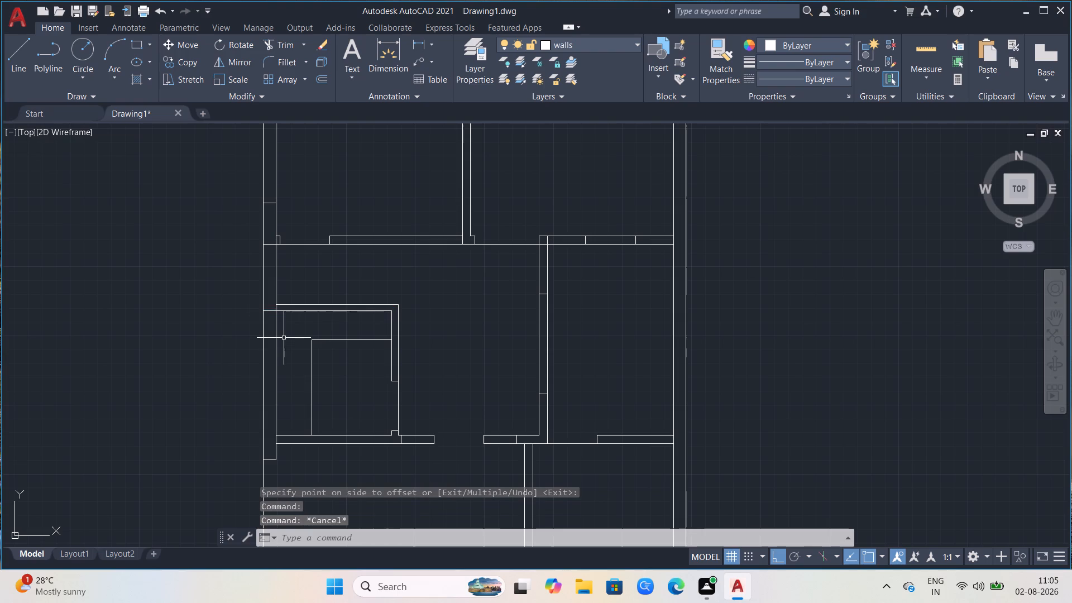
# Offset the lower line of the small west room's top wall 1' downward into the room.
pyautogui.press('o')
pyautogui.press('Return')
pyautogui.click(274, 311)
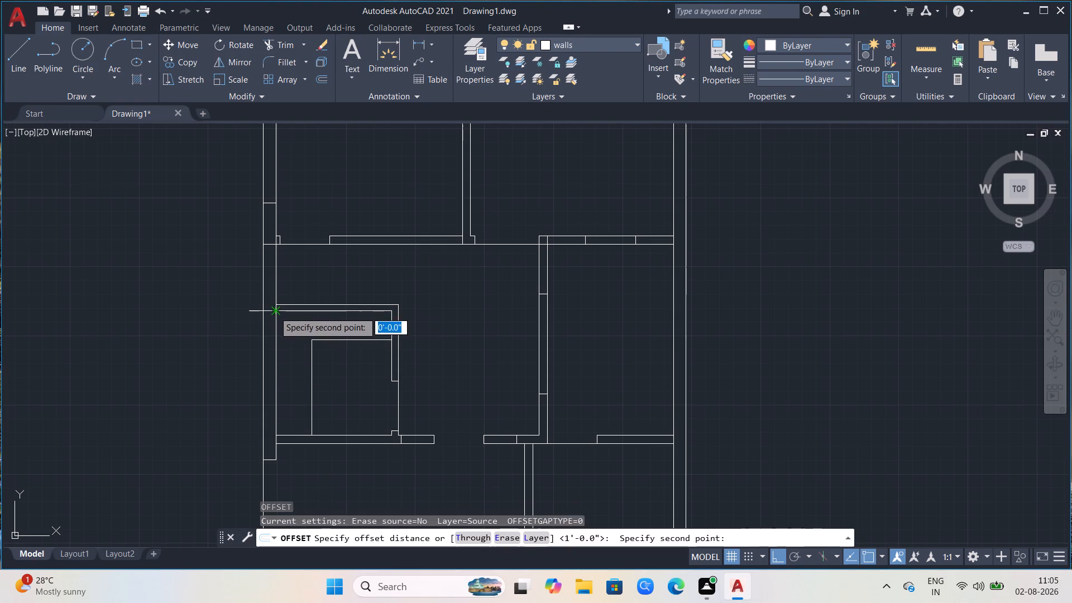
pyautogui.write("1'")
pyautogui.press('Return')
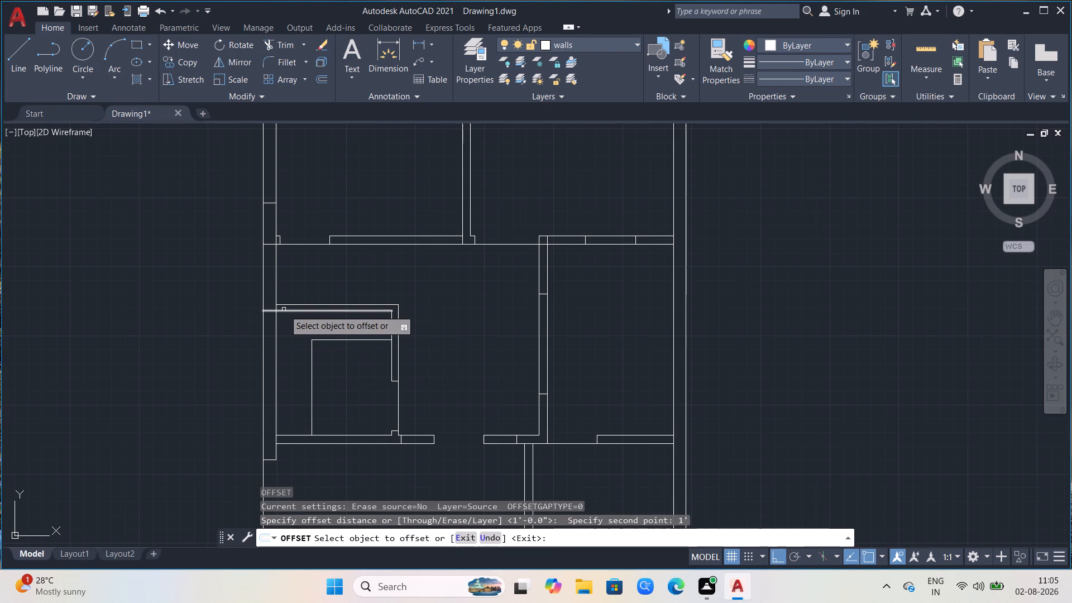
pyautogui.click(284, 310)
pyautogui.click(292, 342)
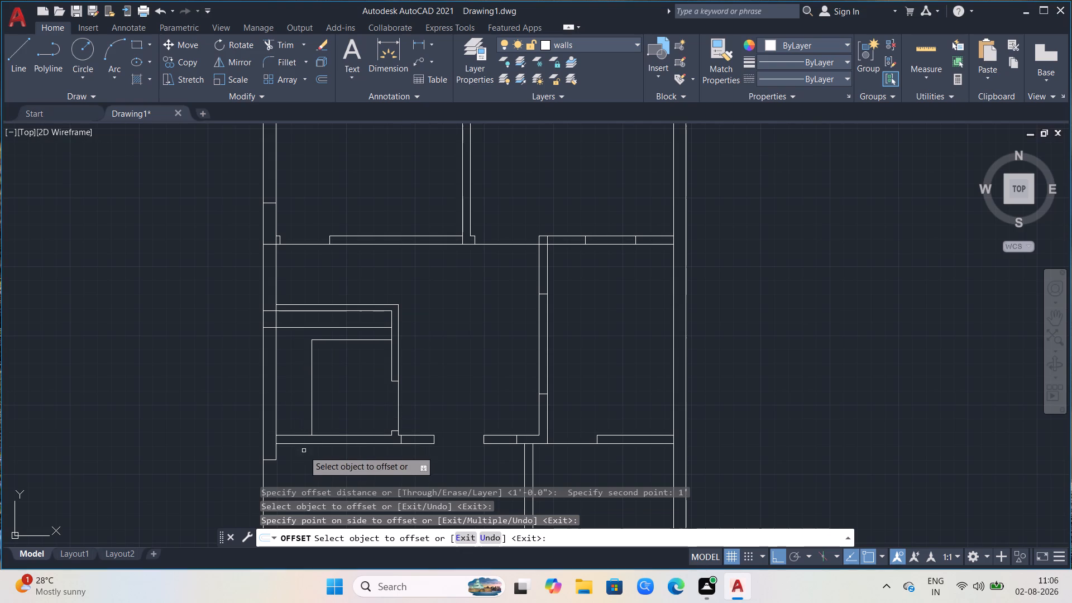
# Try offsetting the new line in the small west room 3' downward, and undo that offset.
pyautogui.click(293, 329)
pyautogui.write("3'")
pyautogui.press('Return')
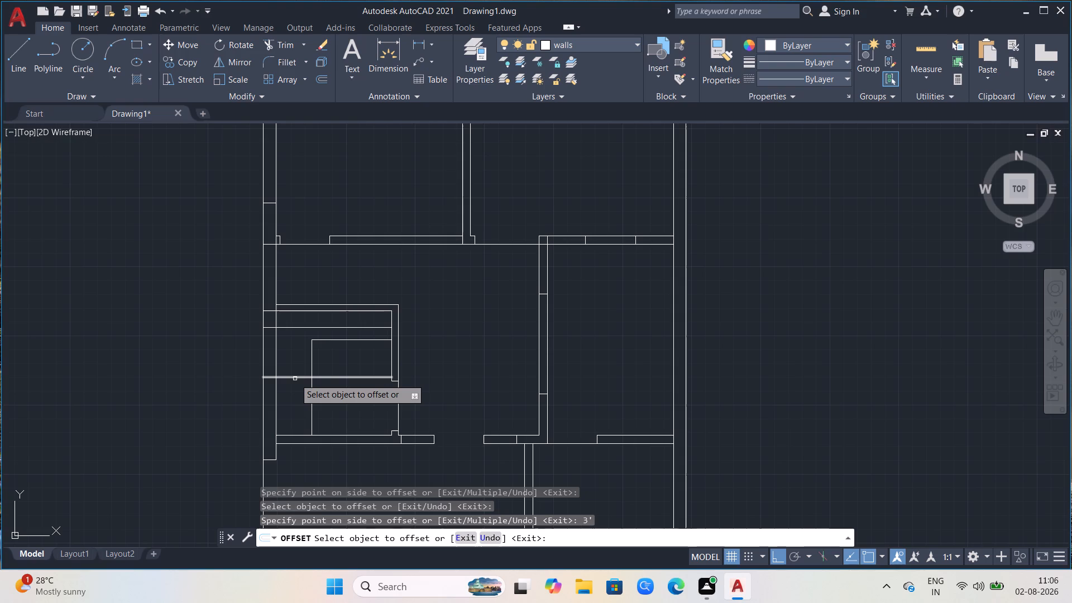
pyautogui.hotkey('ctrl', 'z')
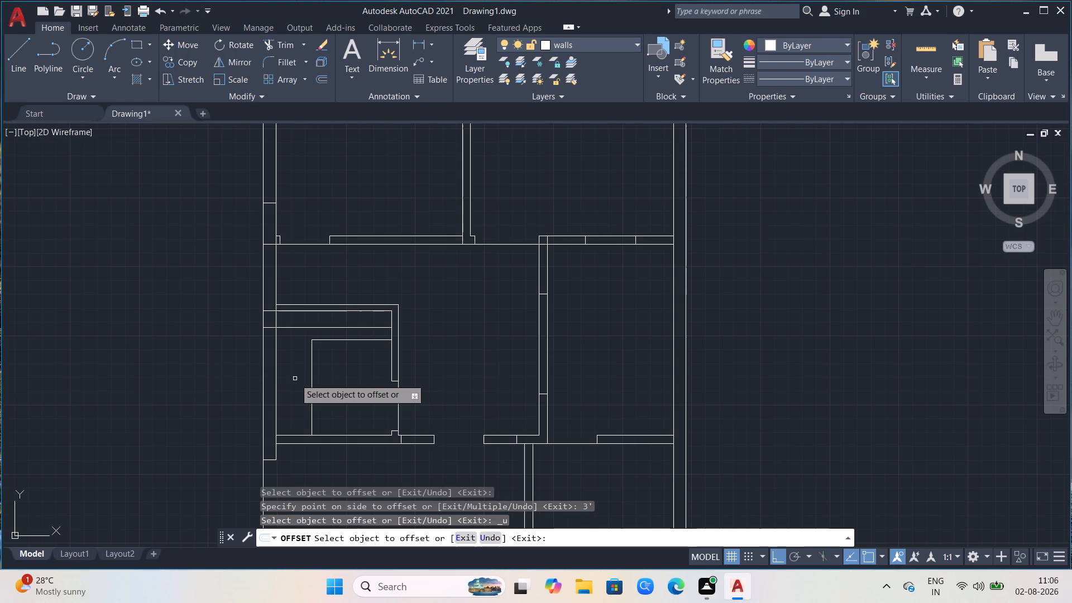
# Offset the small west room's upper construction line 3'6" downward to set the opening's other edge.
pyautogui.click(293, 327)
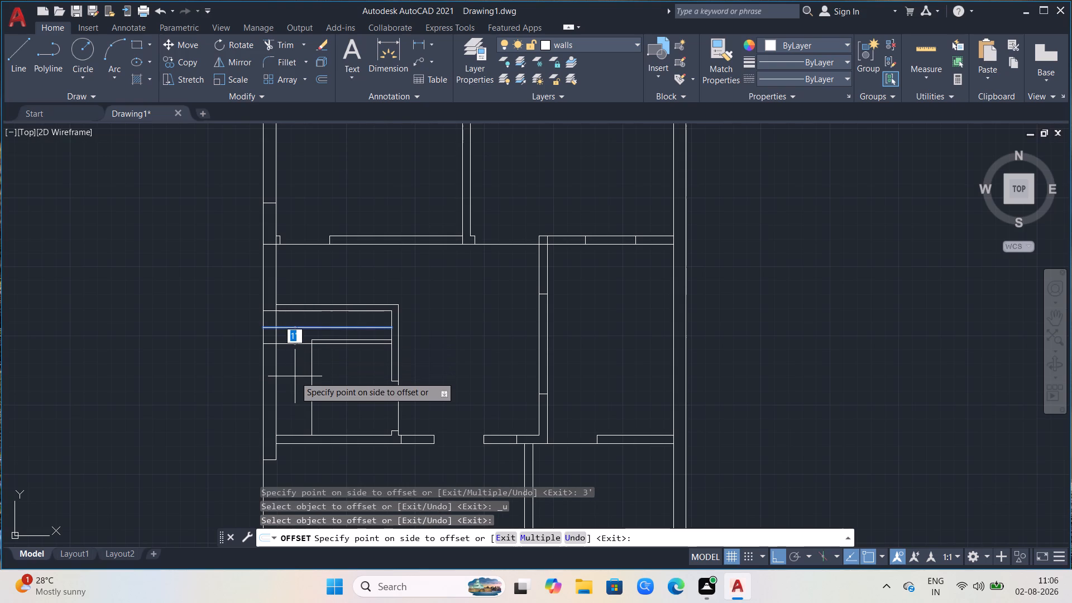
pyautogui.press('3')
pyautogui.press("'")
pyautogui.press('6')
pyautogui.press('Return')
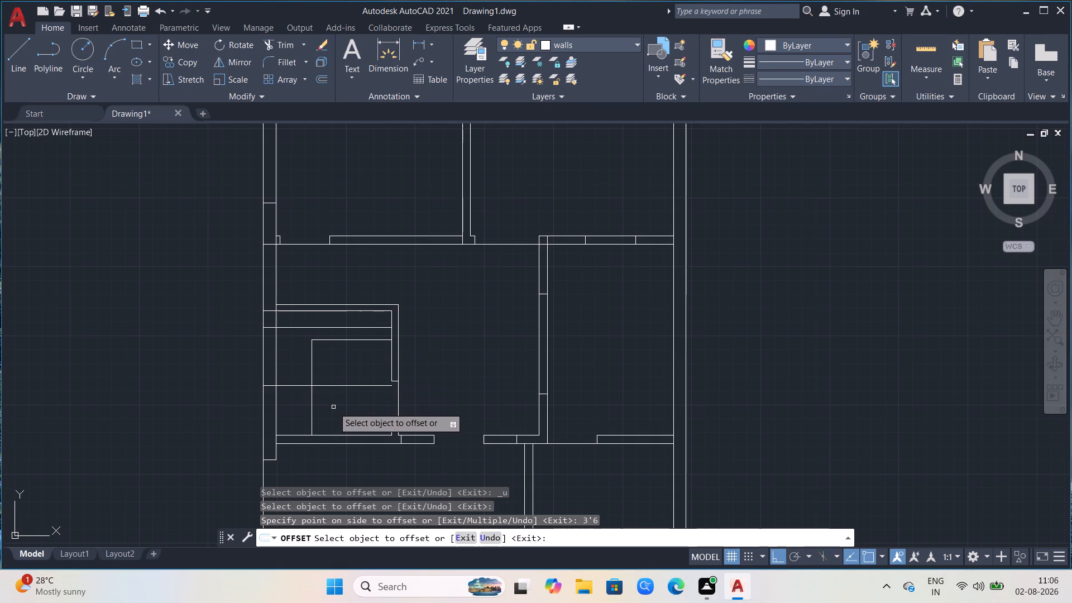
pyautogui.press('Escape')
# Trim both offset lines inside the small west room, keeping only the opening marks within the west outer wall.
pyautogui.write('tr')
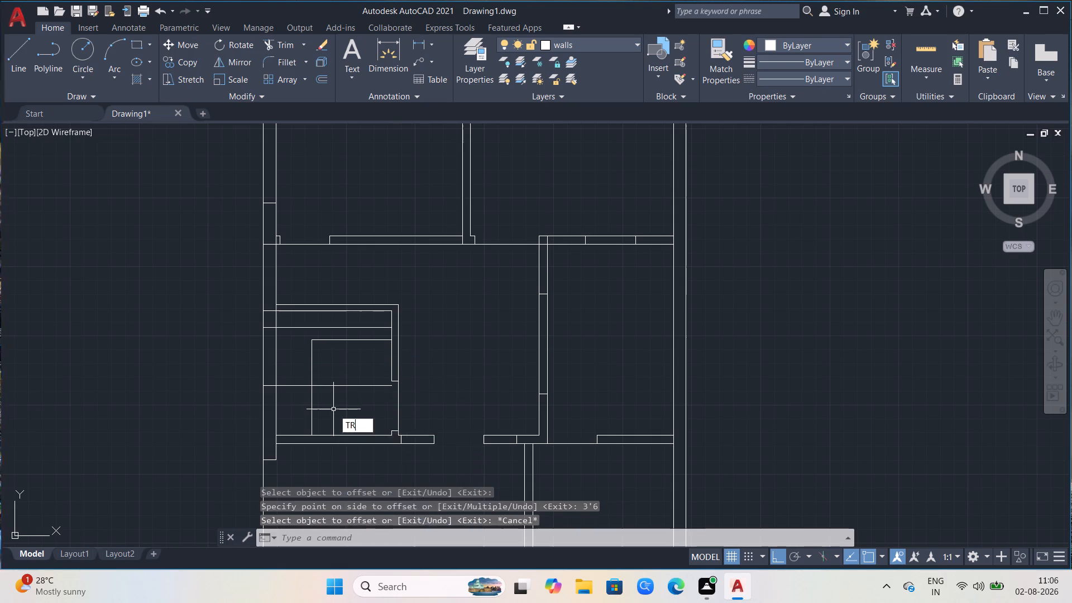
pyautogui.press('Return')
pyautogui.click(337, 387)
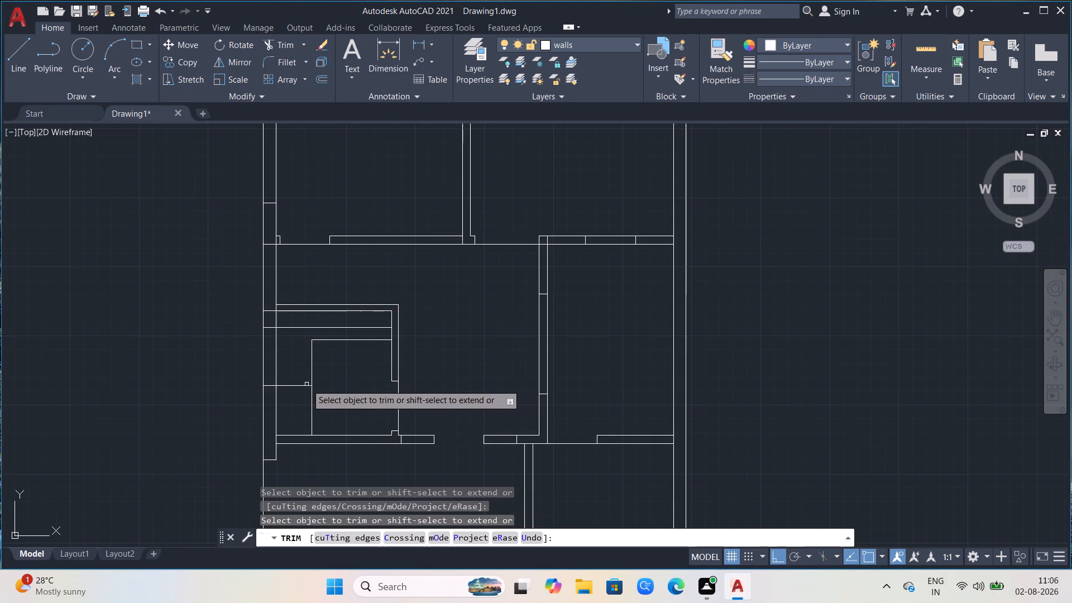
pyautogui.click(295, 388)
pyautogui.click(297, 327)
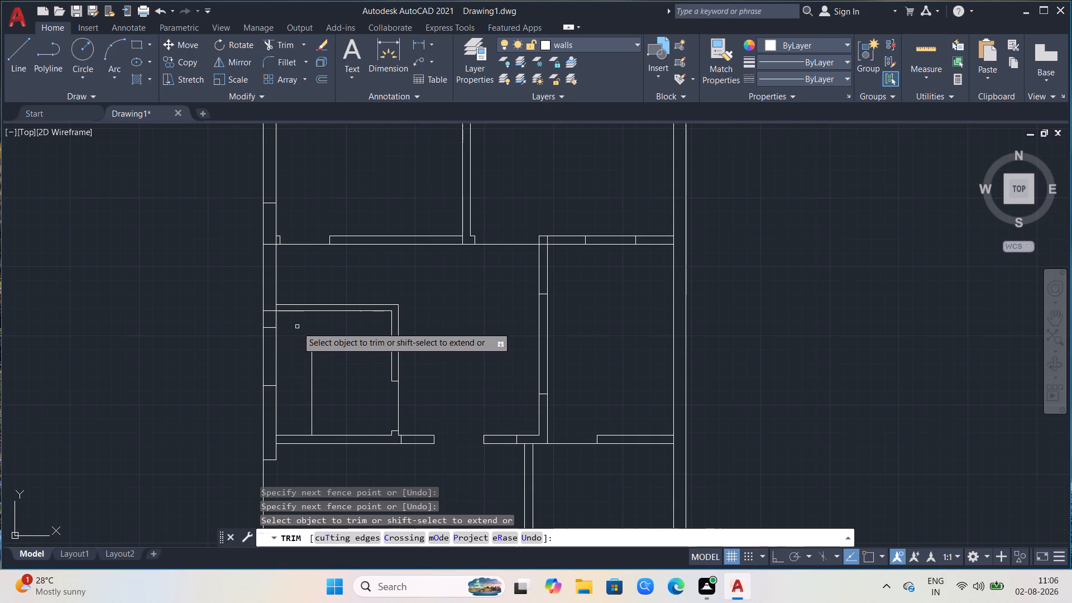
# Trim the two horizontal partition lines where they cross the west outer wall, above the small room and above the central room.
pyautogui.click(272, 312)
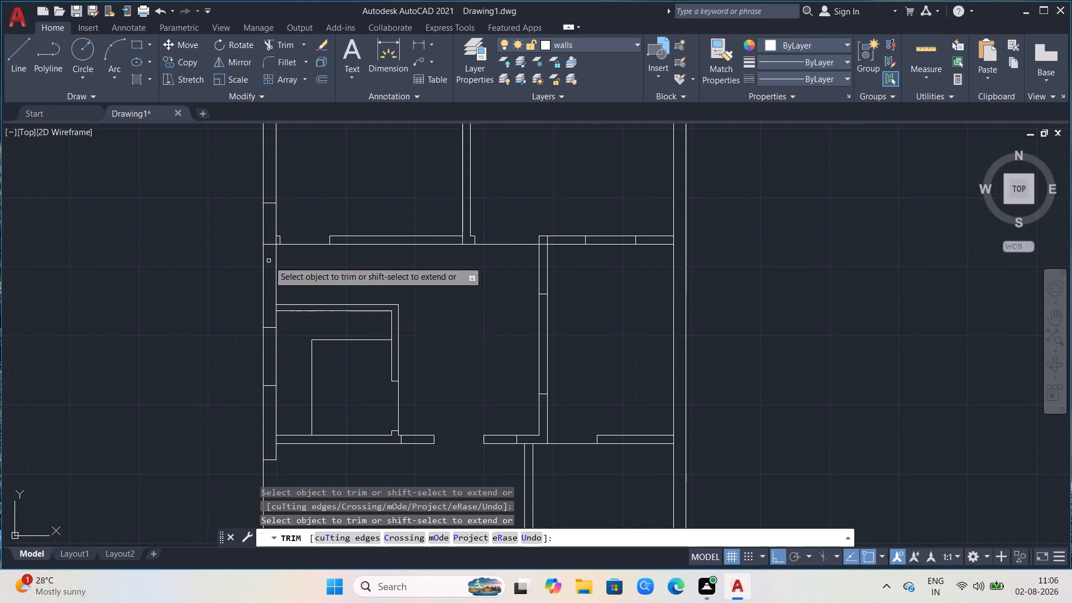
pyautogui.scroll(-1, 257, 217)
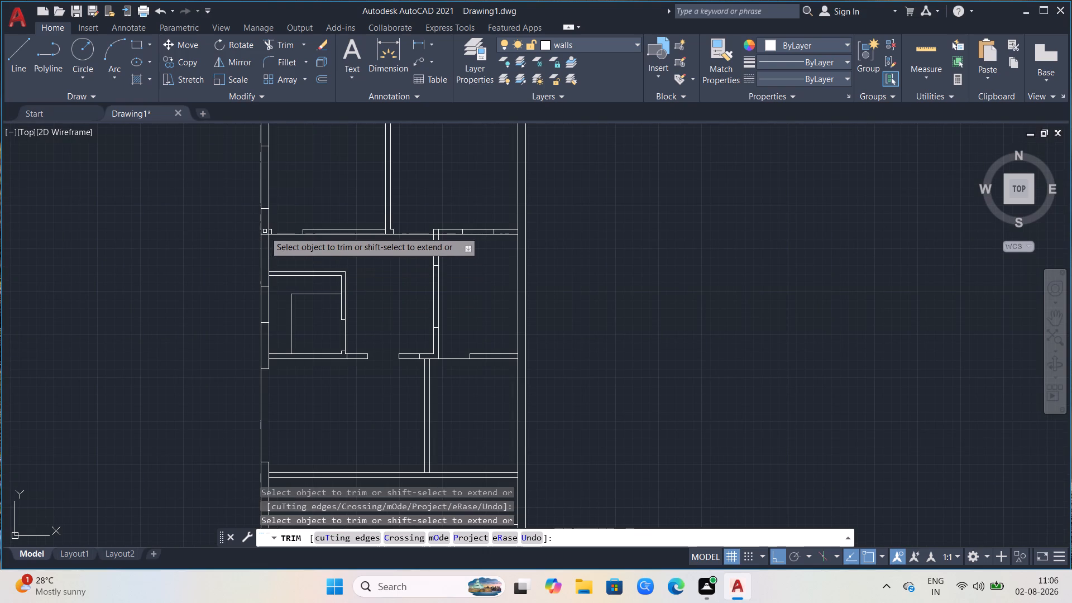
pyautogui.click(266, 234)
# Trim the leftover wall segments at the foot of the top row's eastern partition and at the northwest corner of the central-east room.
pyautogui.scroll(-1, 295, 260)
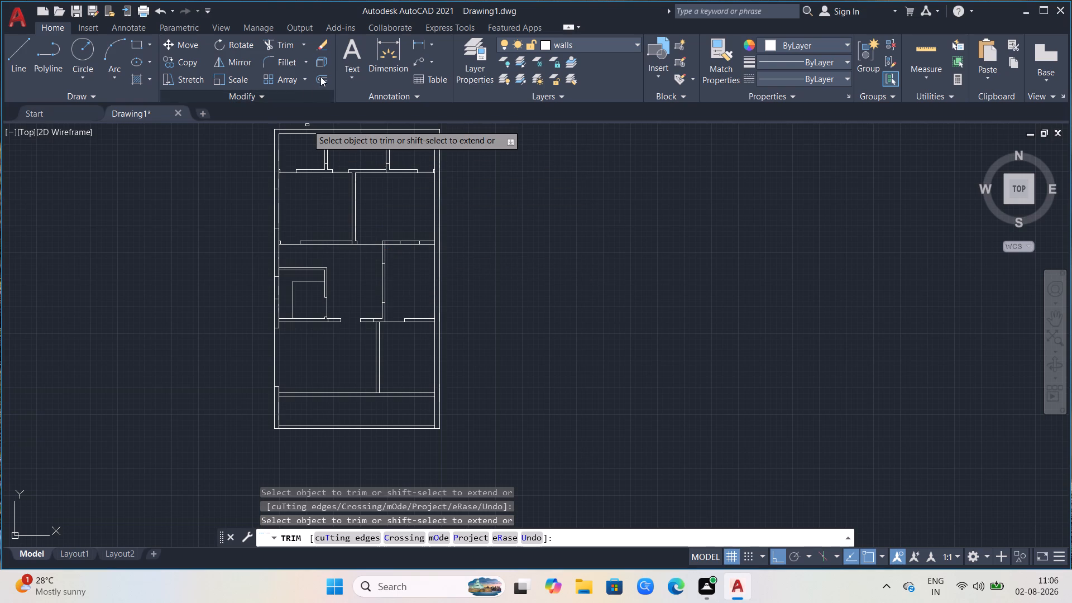
pyautogui.scroll(1, 361, 60)
pyautogui.scroll(1, 416, 167)
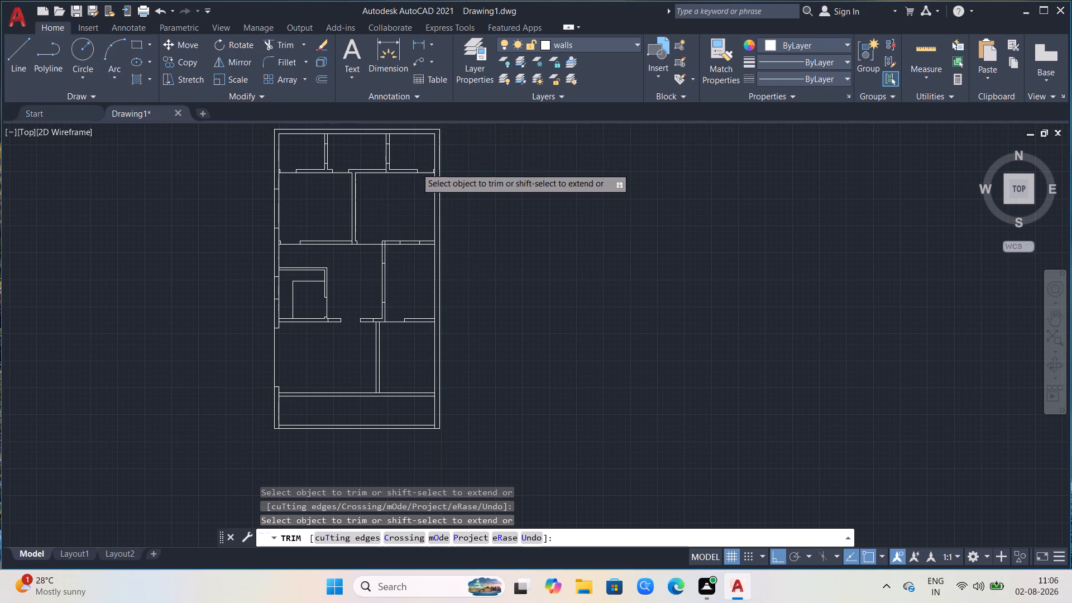
pyautogui.scroll(1, 419, 150)
pyautogui.click(338, 186)
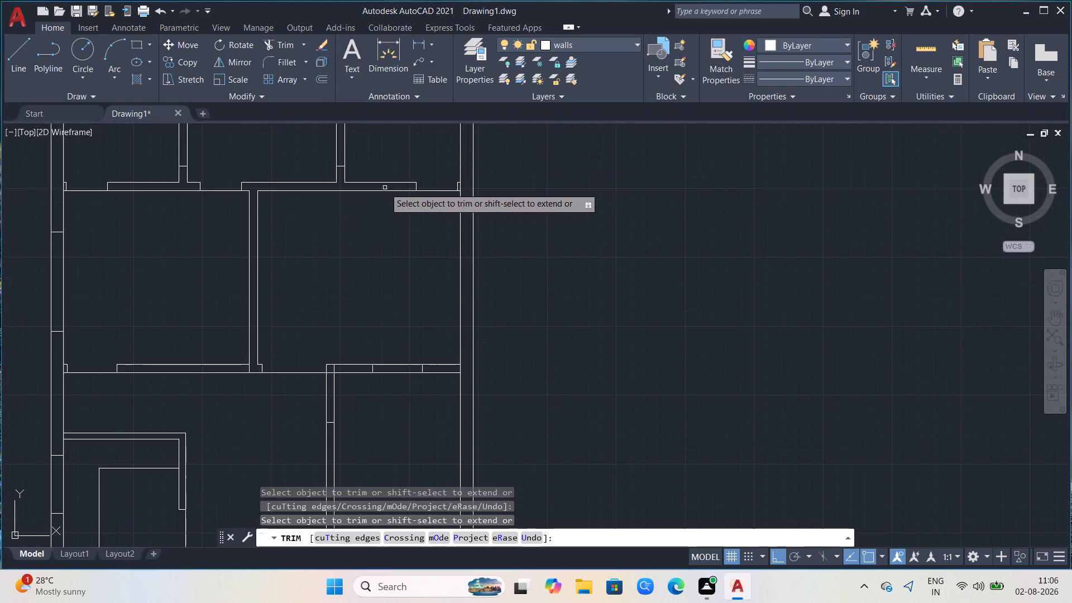
pyautogui.scroll(-1, 477, 224)
pyautogui.scroll(2, 385, 320)
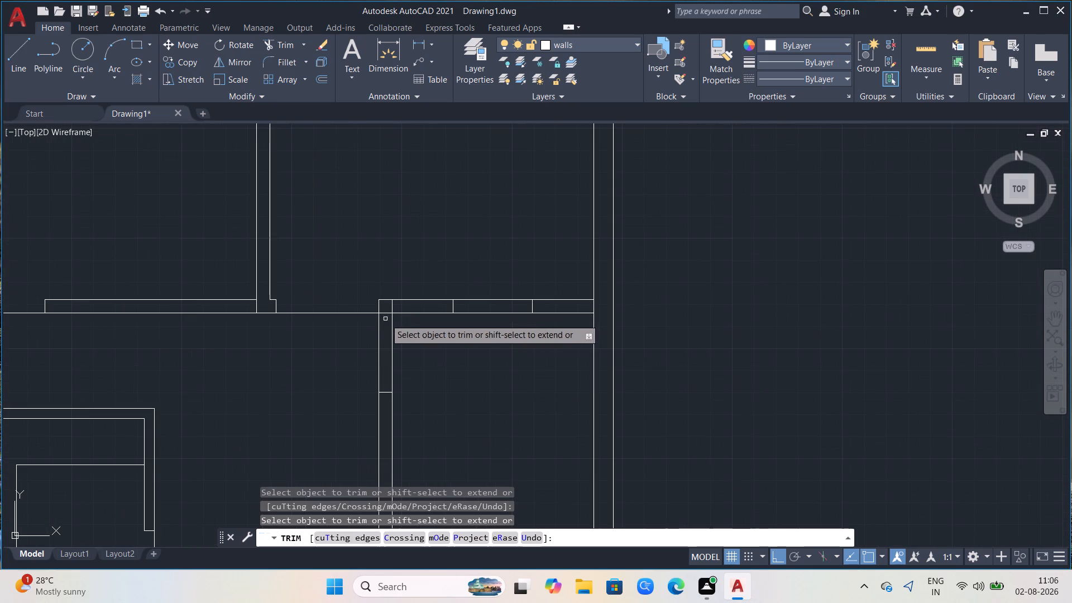
pyautogui.click(391, 309)
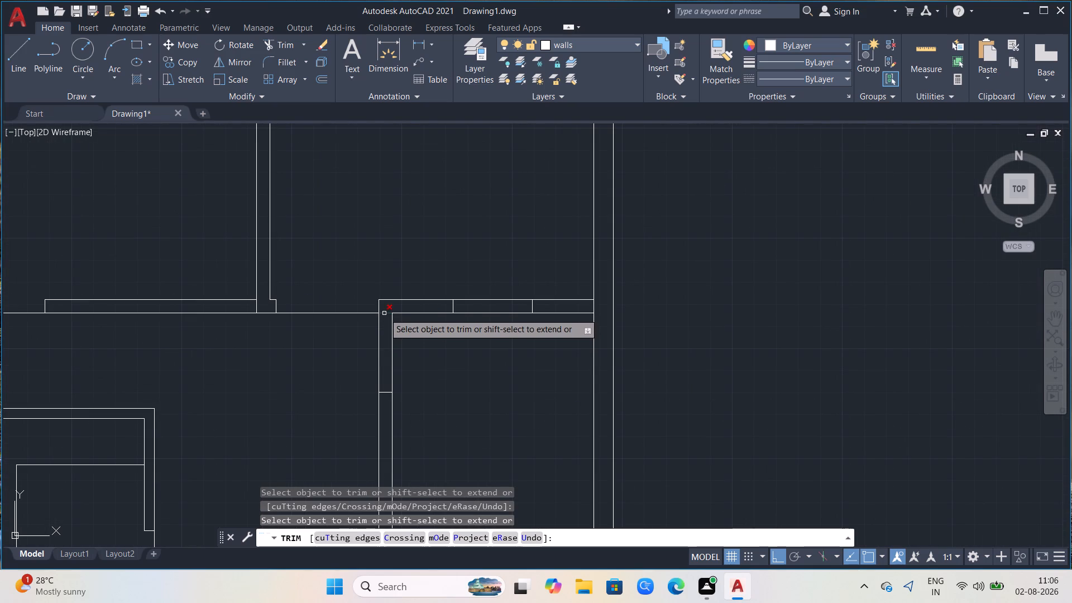
pyautogui.click(385, 313)
# Leave trimming and examine the whole floor plan, checking its wall junctions and openings.
pyautogui.scroll(-1, 291, 223)
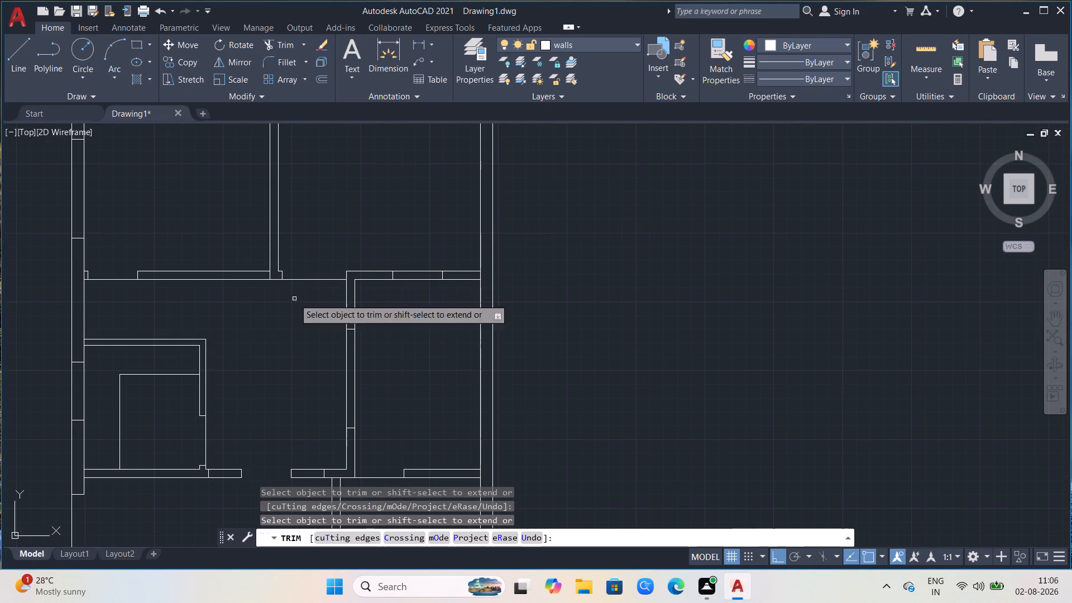
pyautogui.scroll(1, 209, 315)
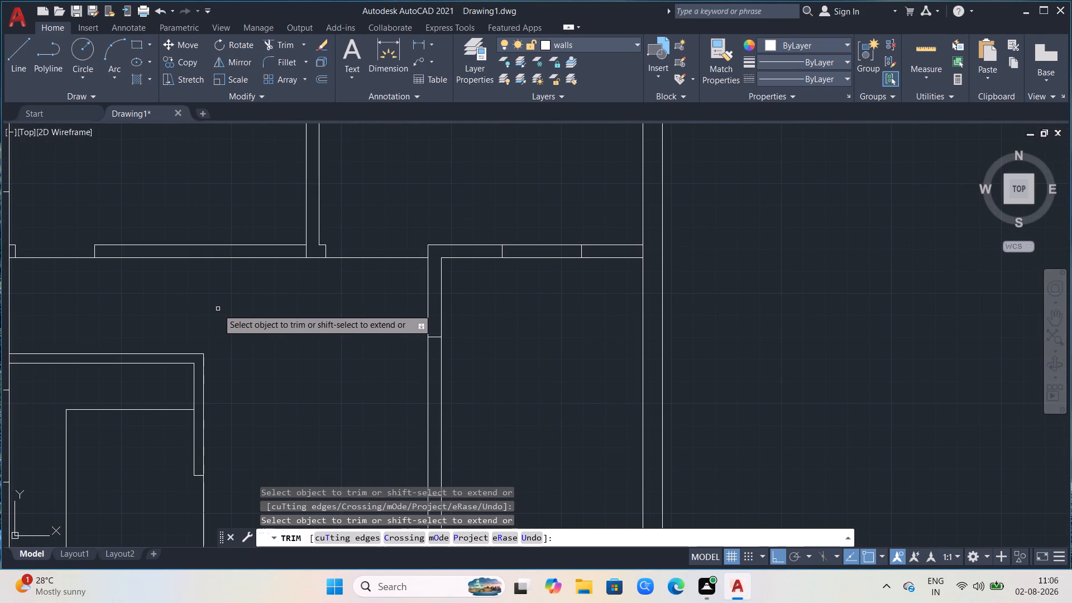
pyautogui.scroll(-2, 249, 314)
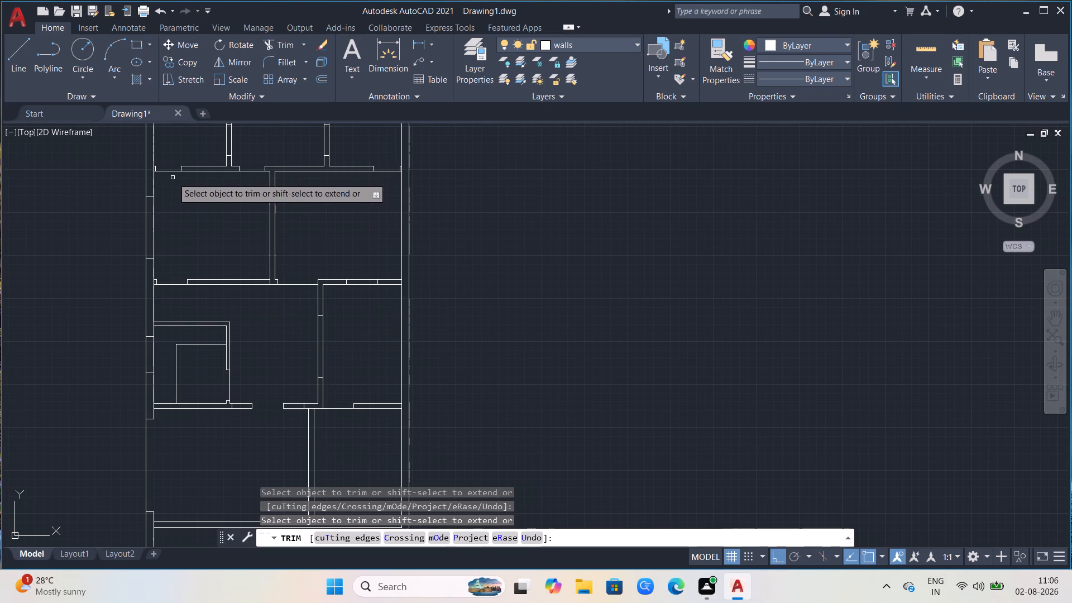
pyautogui.scroll(-1, 312, 278)
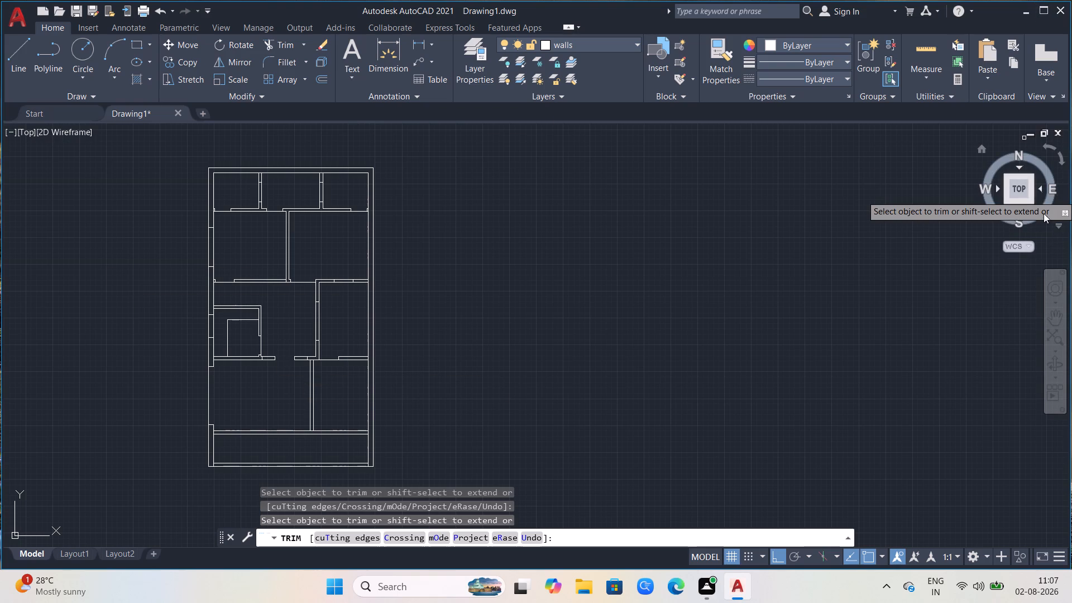
pyautogui.scroll(-1, 783, 297)
pyautogui.scroll(-1, 563, 328)
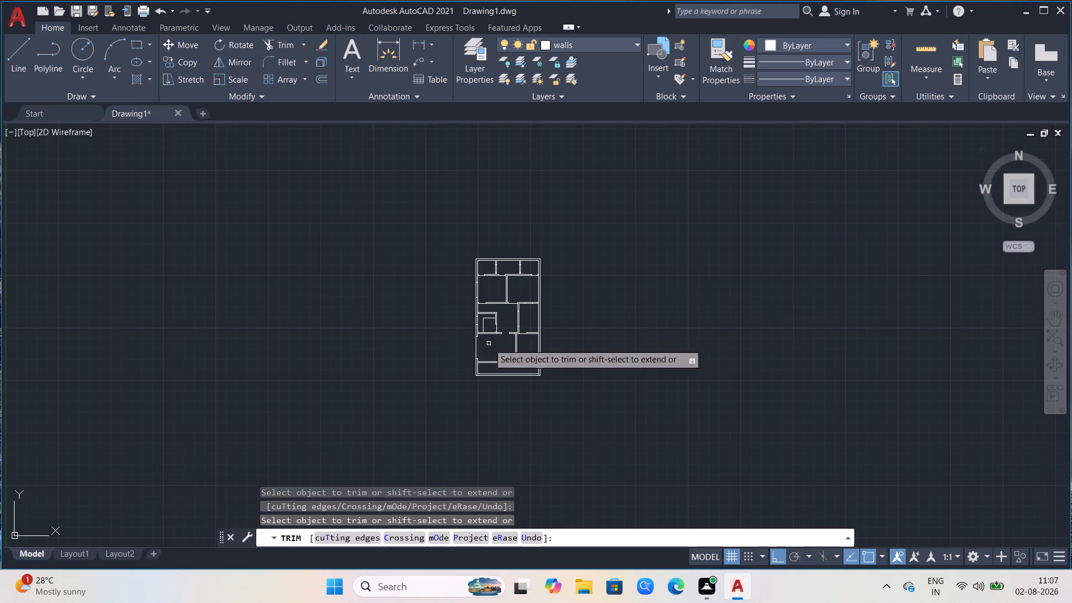
pyautogui.scroll(1, 585, 360)
pyautogui.scroll(-1, 534, 199)
pyautogui.scroll(2, 539, 185)
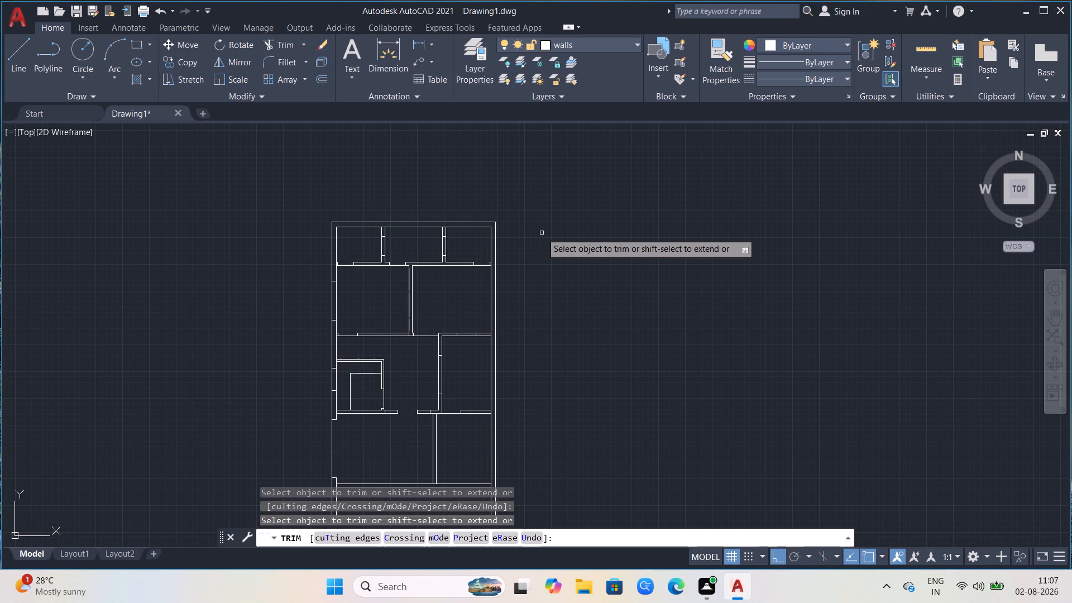
pyautogui.scroll(-1, 474, 442)
pyautogui.scroll(1, 545, 378)
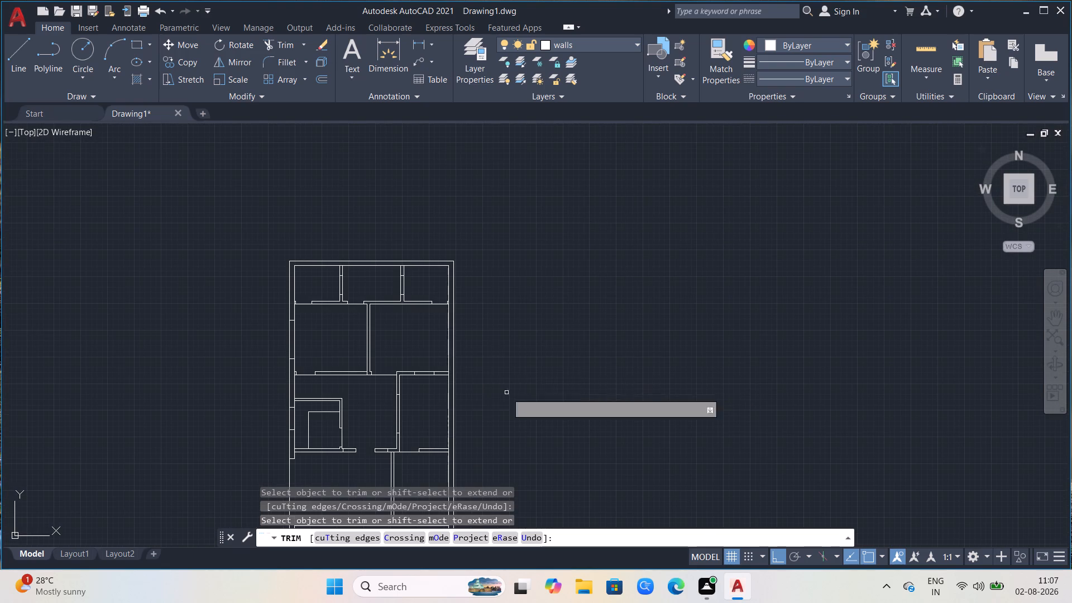
pyautogui.press('Escape')
pyautogui.scroll(-2, 240, 199)
pyautogui.scroll(1, 260, 255)
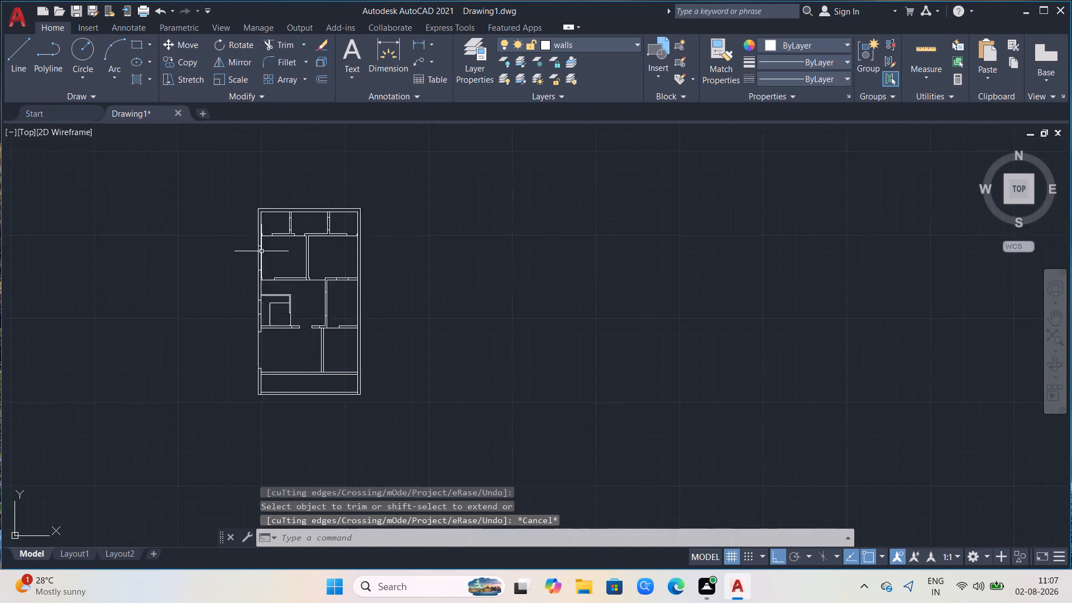
pyautogui.scroll(1, 262, 250)
pyautogui.scroll(-1, 609, 275)
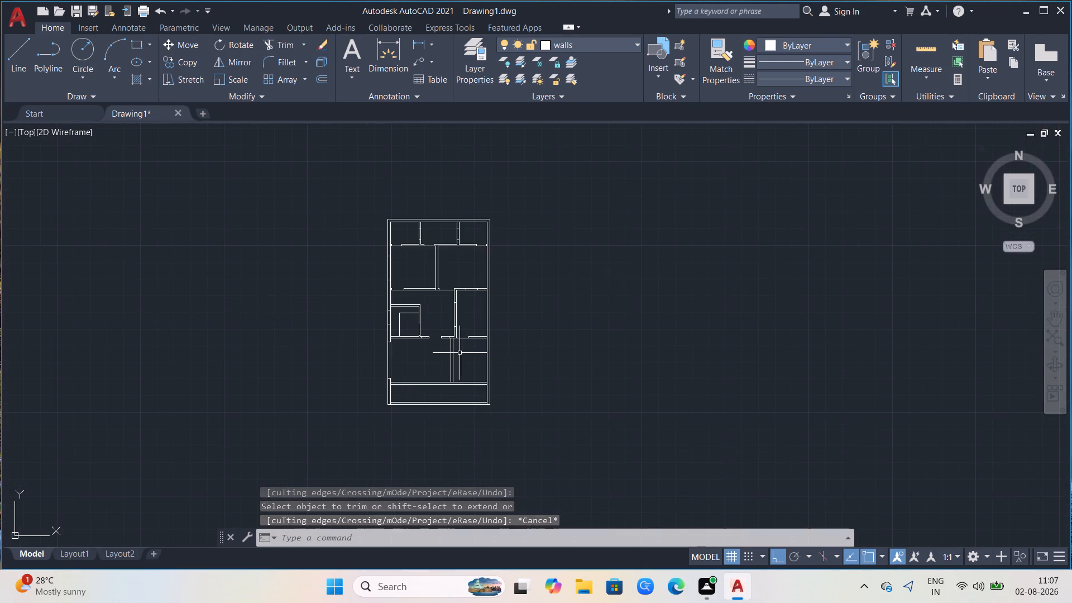
pyautogui.scroll(1, 441, 335)
pyautogui.scroll(1, 616, 151)
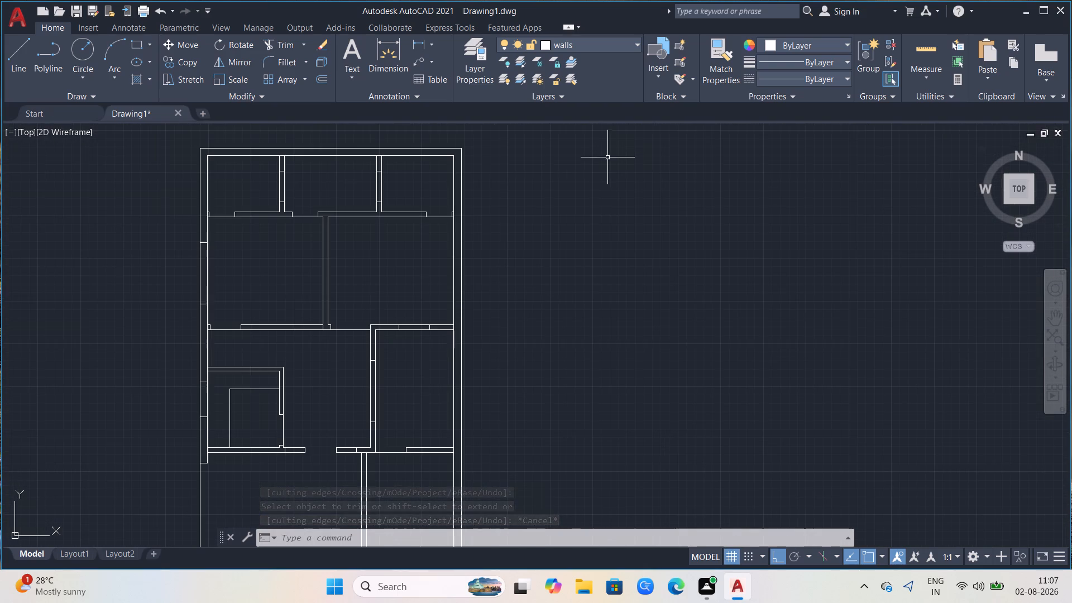
pyautogui.scroll(-1, 605, 160)
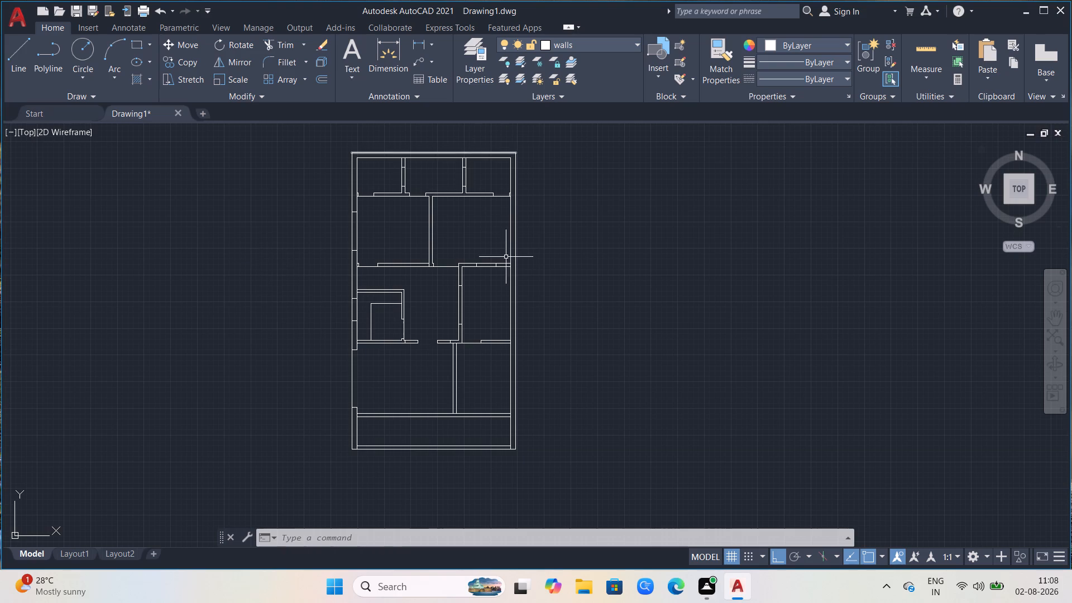
pyautogui.scroll(-1, 338, 171)
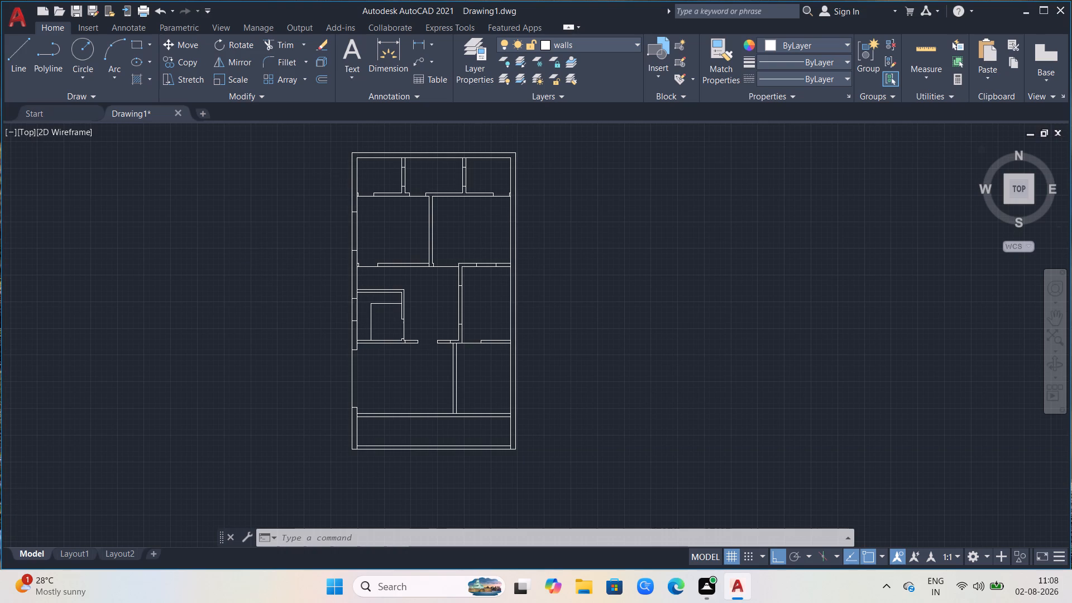
pyautogui.scroll(1, 336, 159)
pyautogui.scroll(-1, 220, 182)
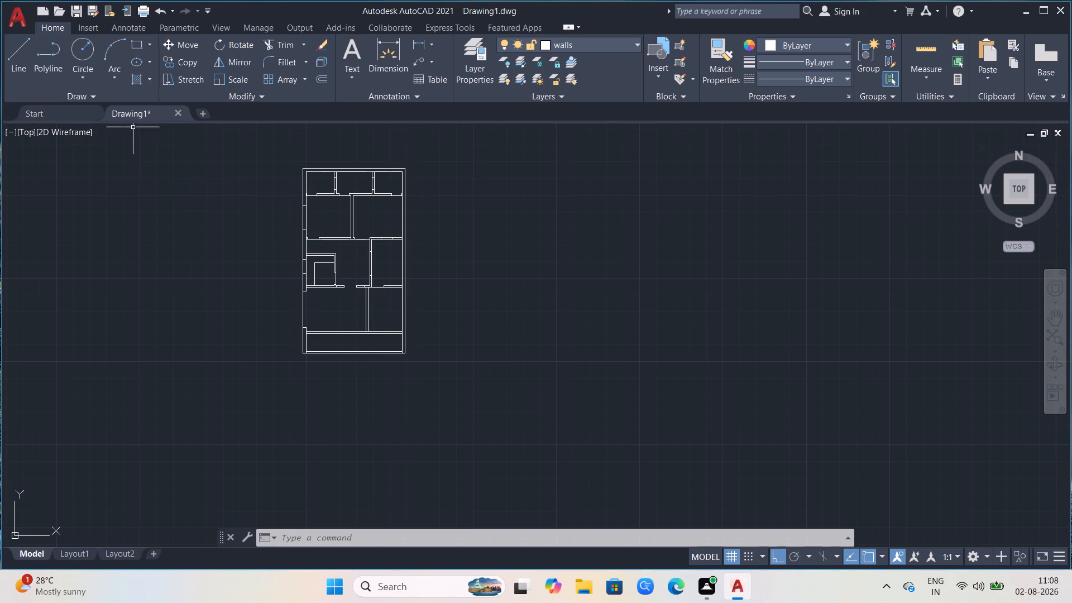
pyautogui.scroll(1, 133, 127)
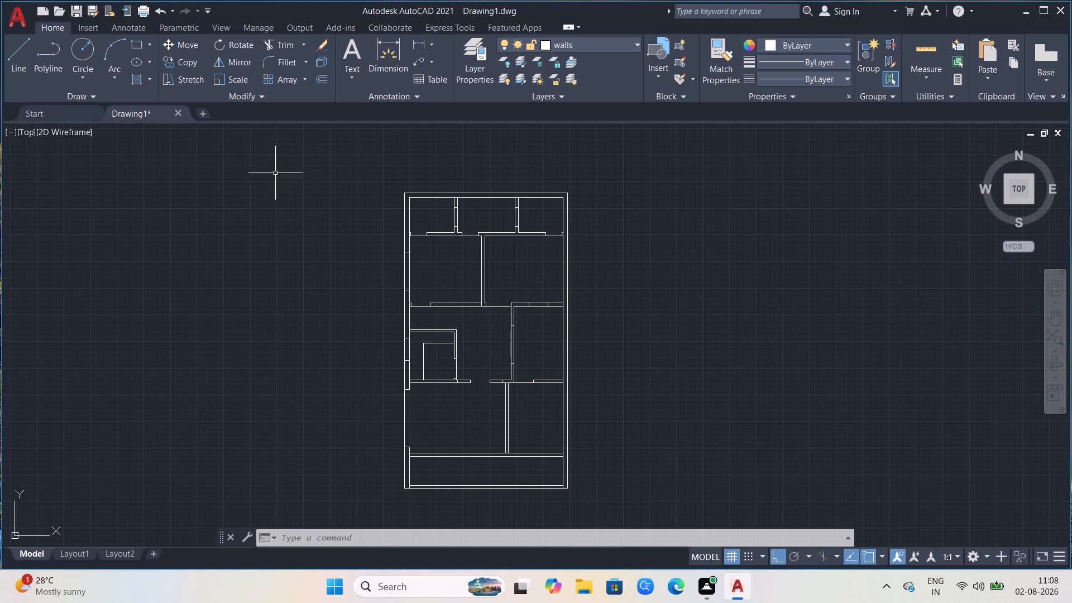
pyautogui.scroll(-1, 475, 440)
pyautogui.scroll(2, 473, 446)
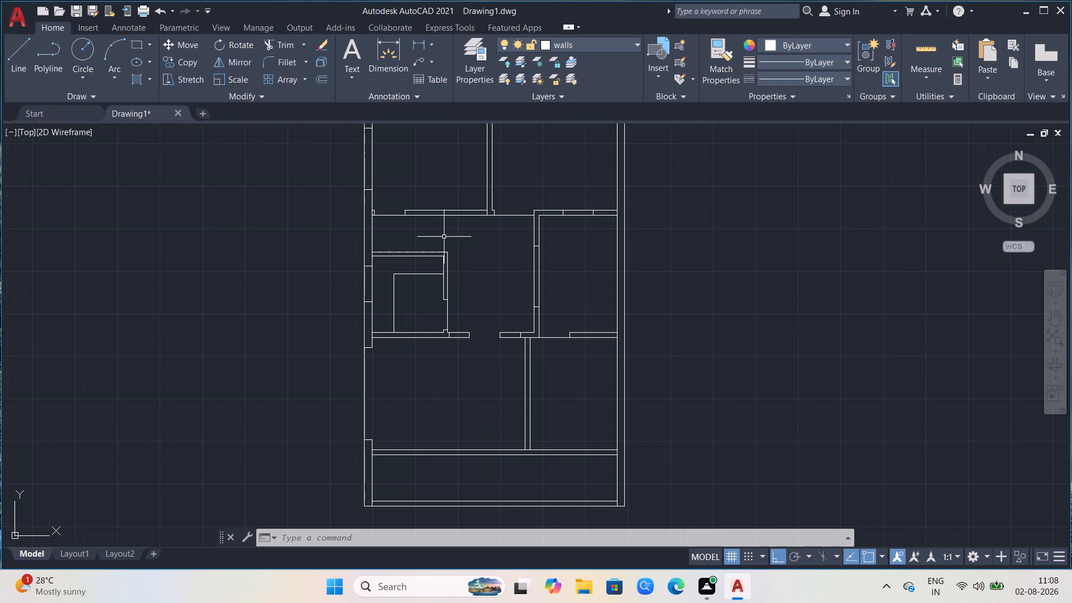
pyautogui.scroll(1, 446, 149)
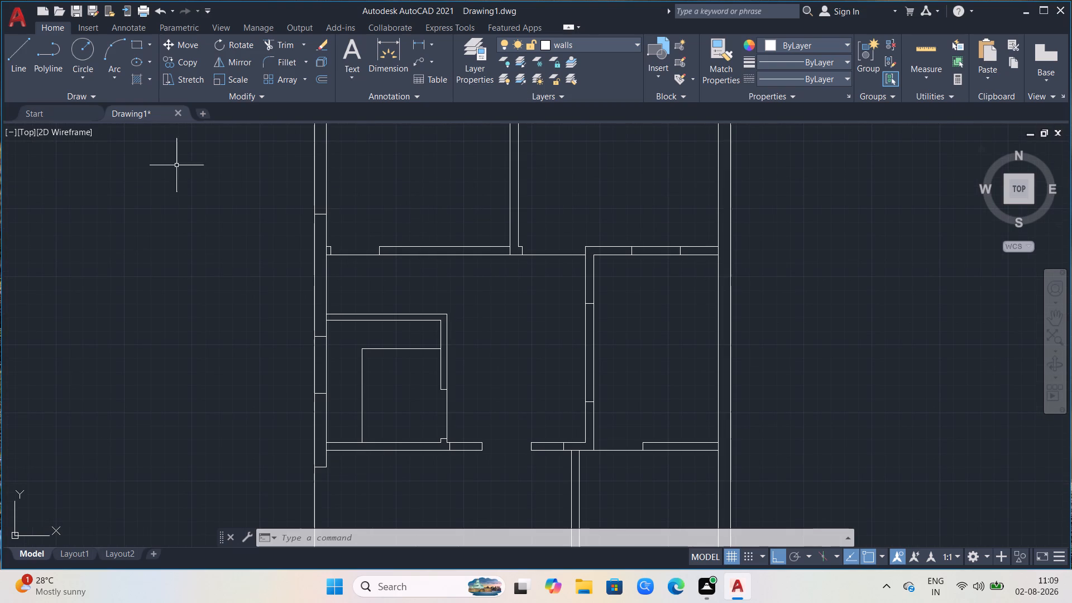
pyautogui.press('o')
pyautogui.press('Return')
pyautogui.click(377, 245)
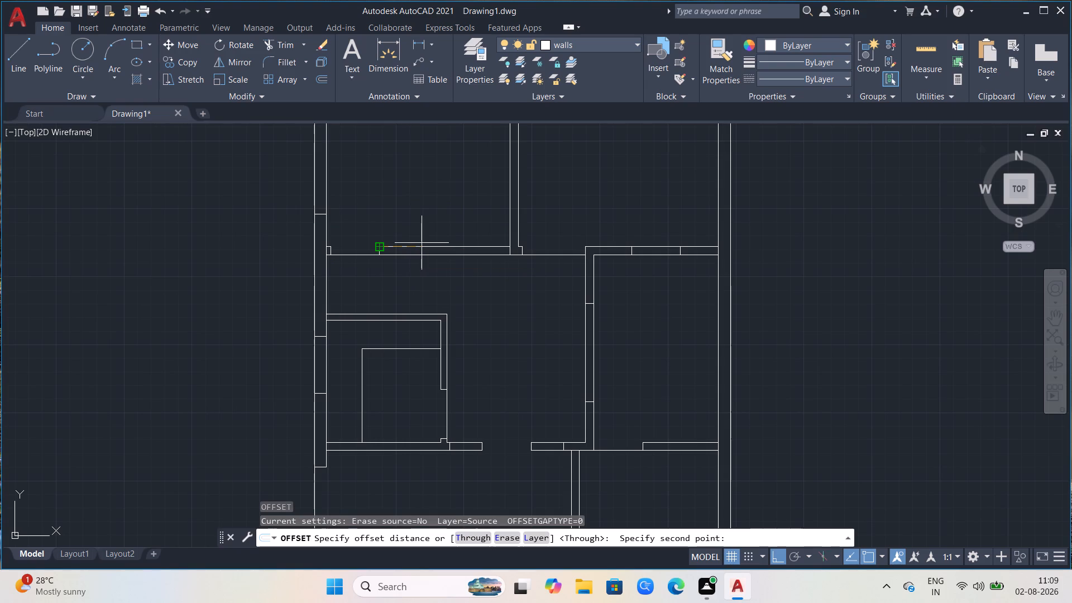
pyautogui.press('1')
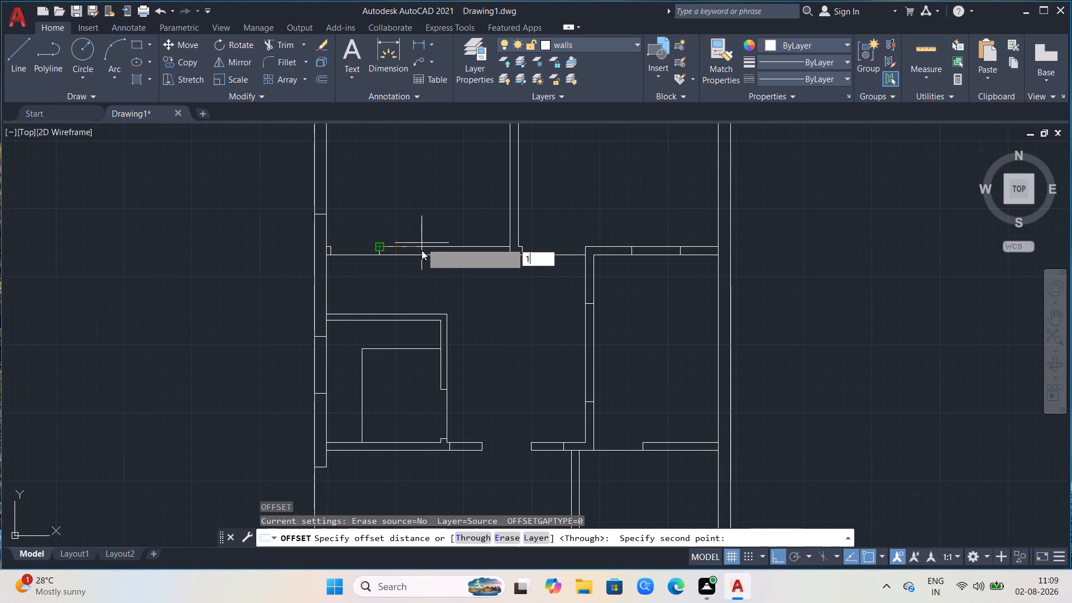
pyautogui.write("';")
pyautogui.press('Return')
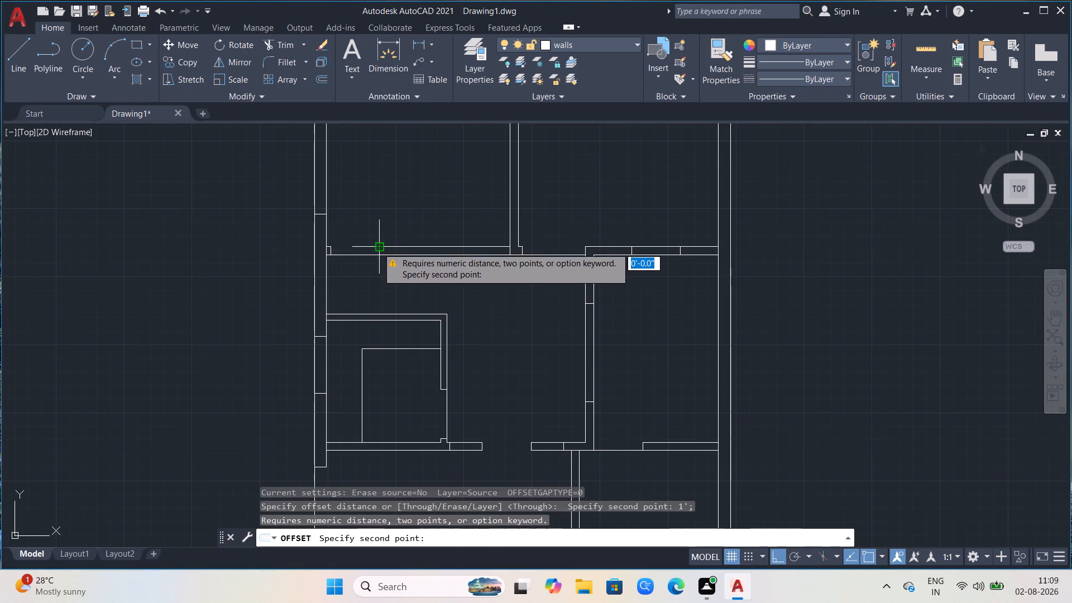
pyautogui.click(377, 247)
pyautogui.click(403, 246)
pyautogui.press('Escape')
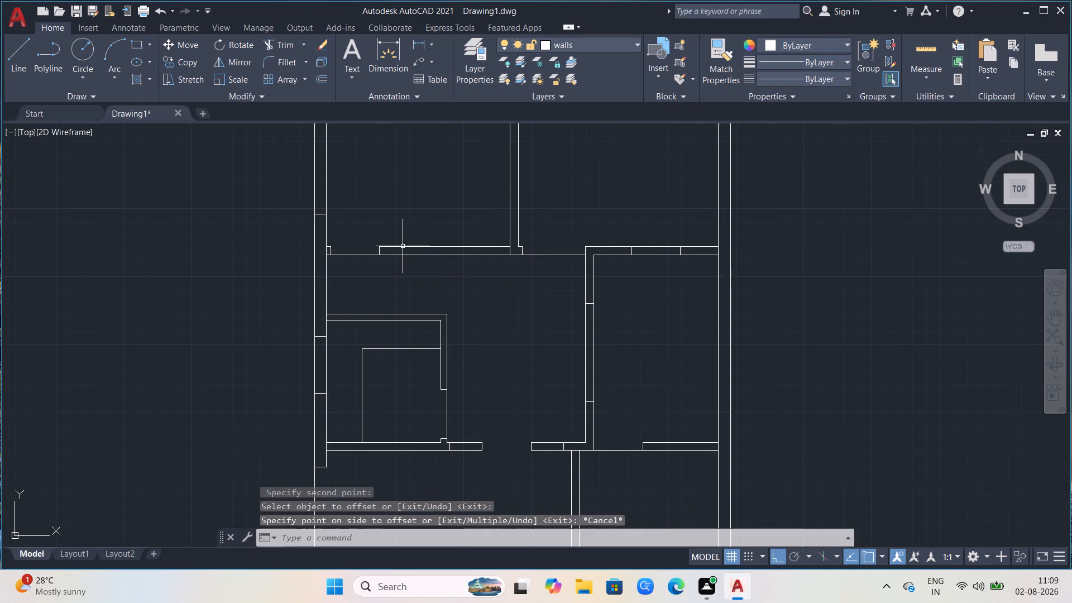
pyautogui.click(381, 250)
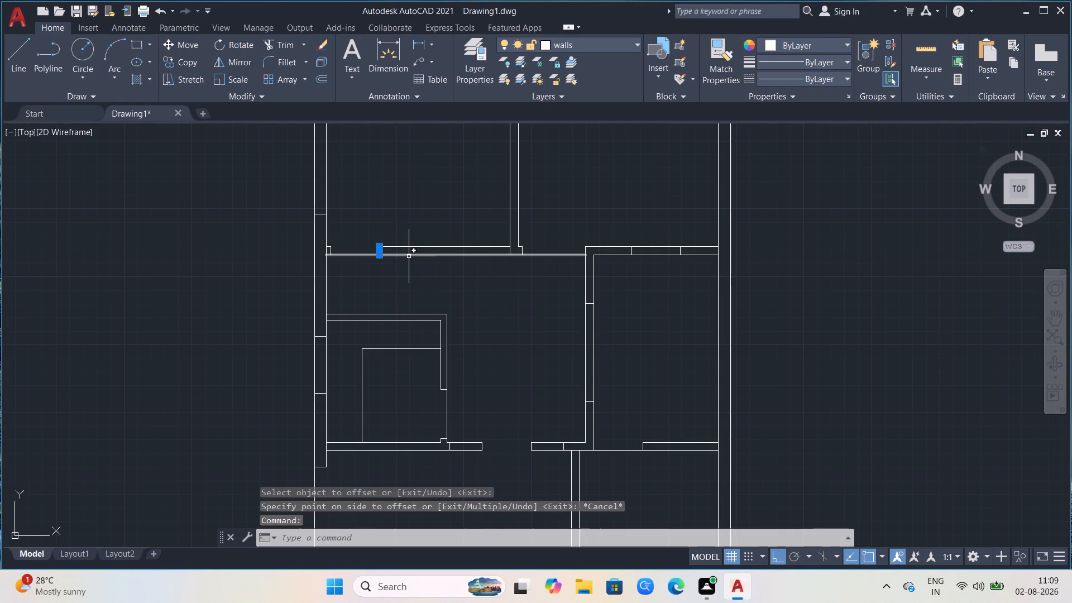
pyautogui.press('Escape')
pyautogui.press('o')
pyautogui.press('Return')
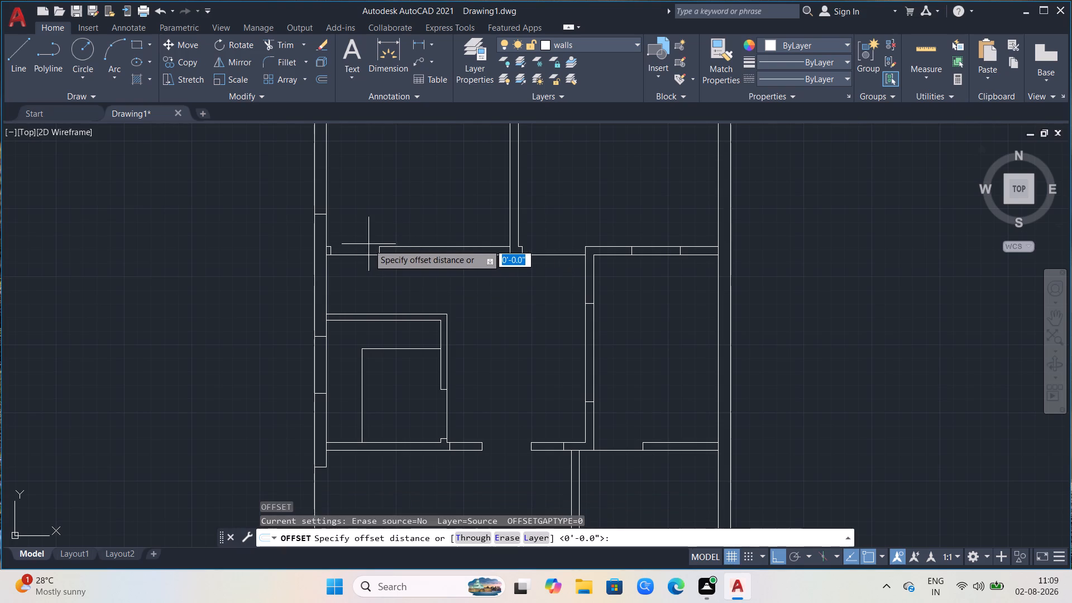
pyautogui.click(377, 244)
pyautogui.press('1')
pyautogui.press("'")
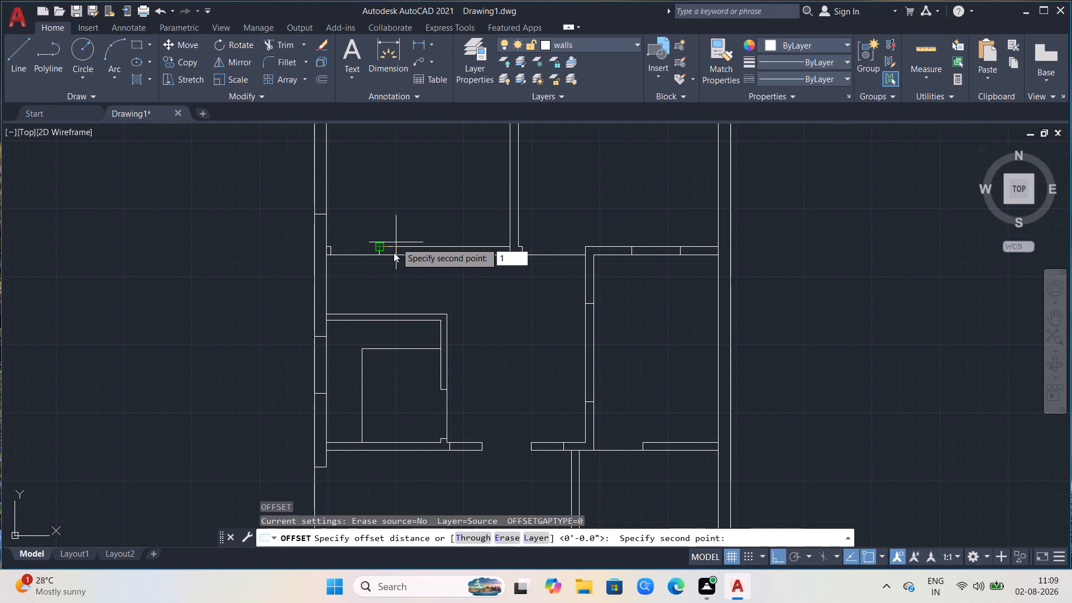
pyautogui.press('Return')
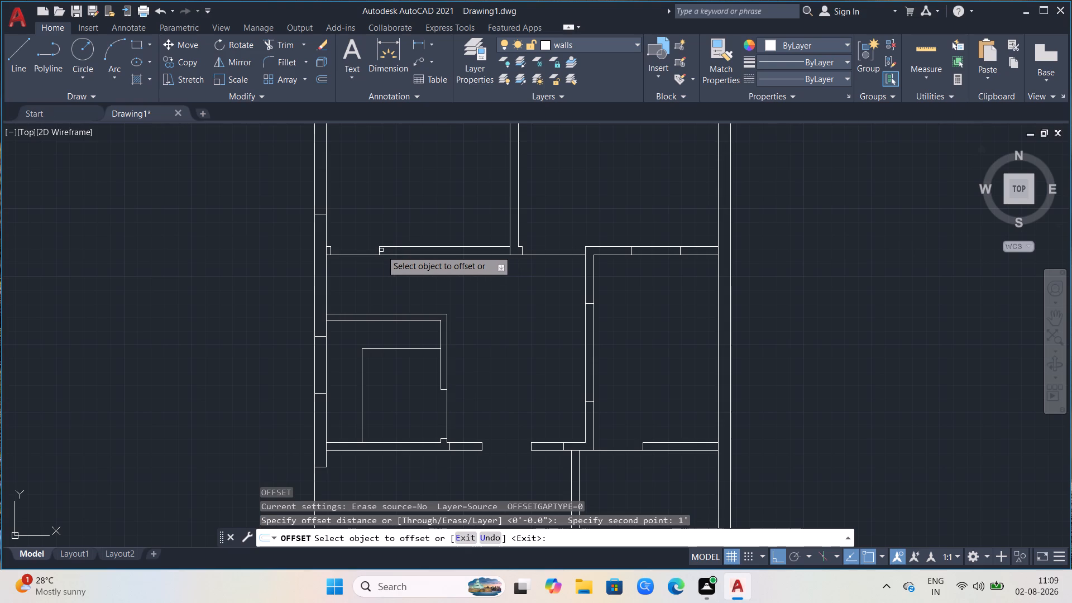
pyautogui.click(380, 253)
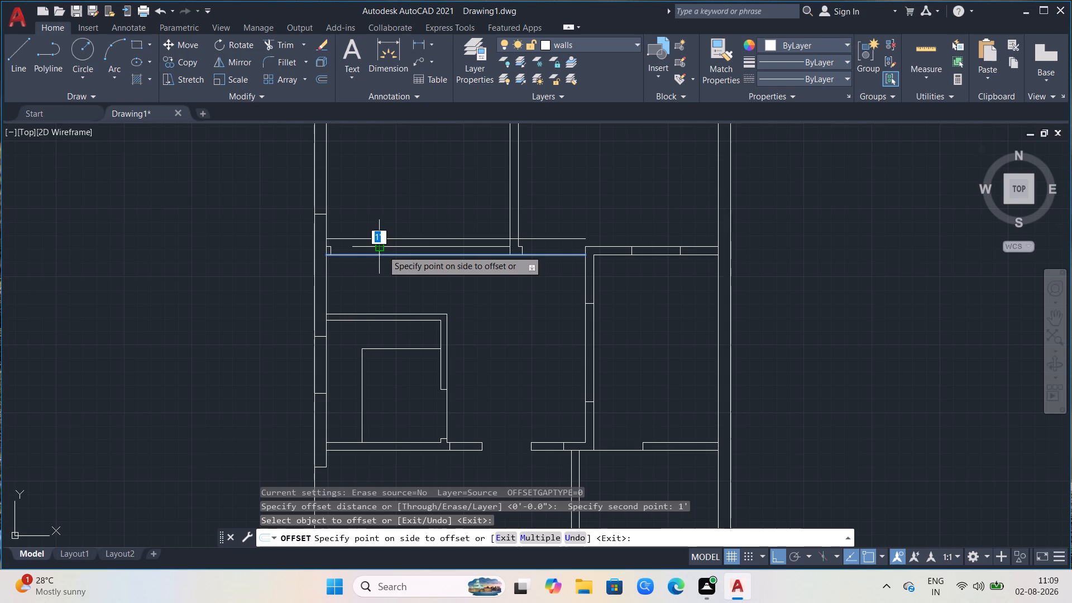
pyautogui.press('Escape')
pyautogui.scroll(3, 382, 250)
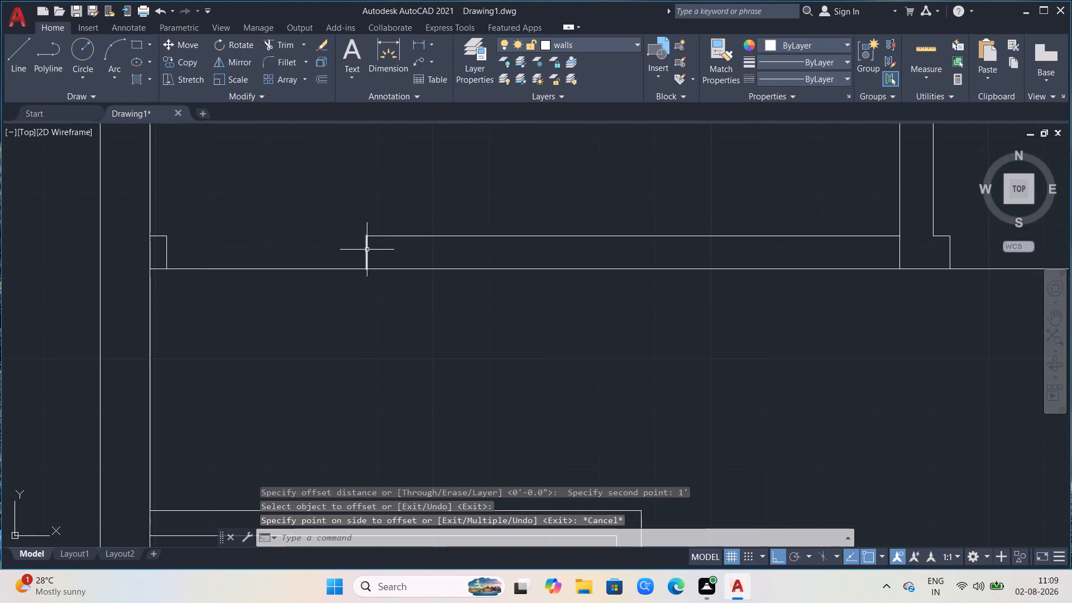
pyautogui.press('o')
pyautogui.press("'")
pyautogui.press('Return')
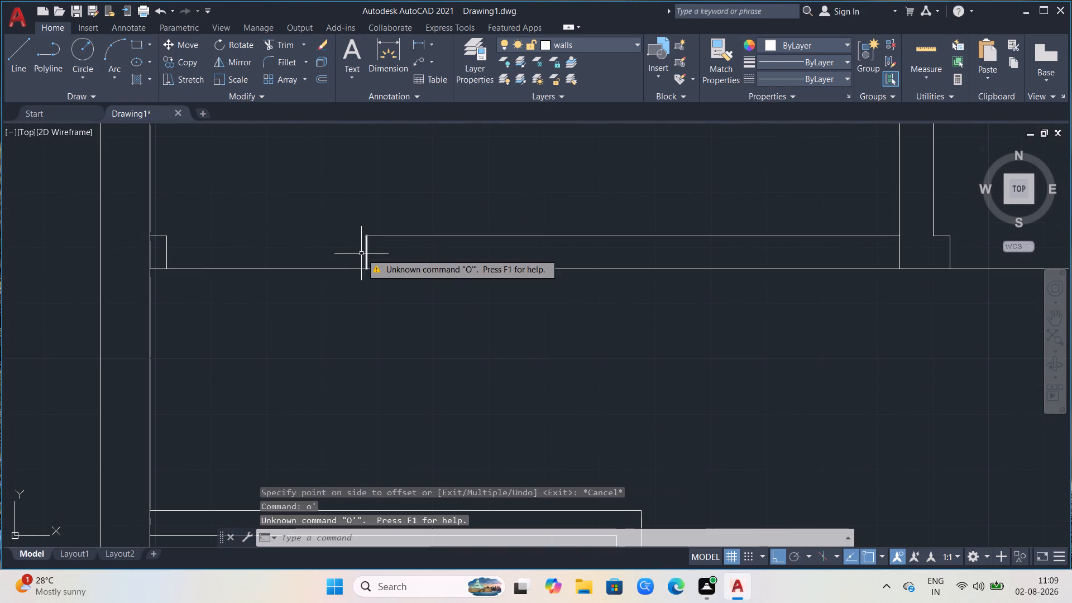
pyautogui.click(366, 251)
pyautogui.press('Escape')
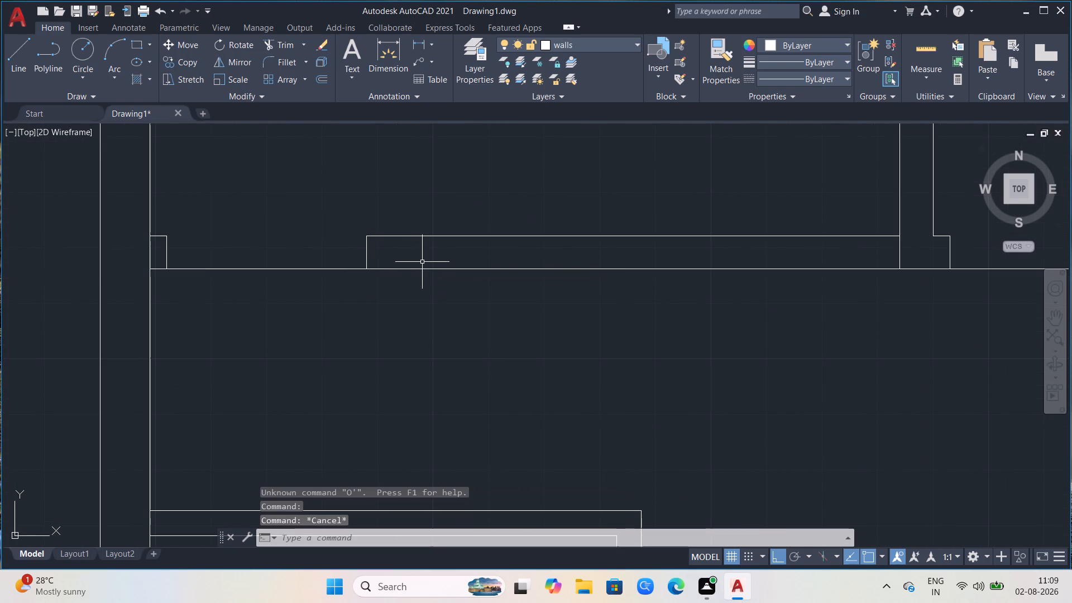
# Offset the east jamb line of the western doorway, in the partition south of the second-row west room, 1' to the east.
pyautogui.press('o')
pyautogui.press('Return')
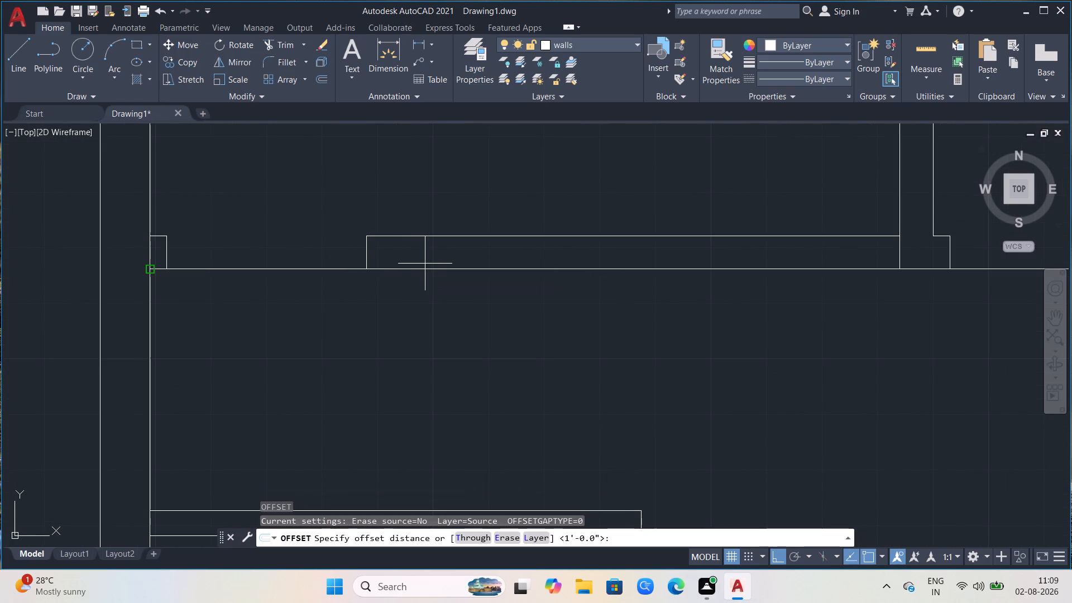
pyautogui.click(363, 268)
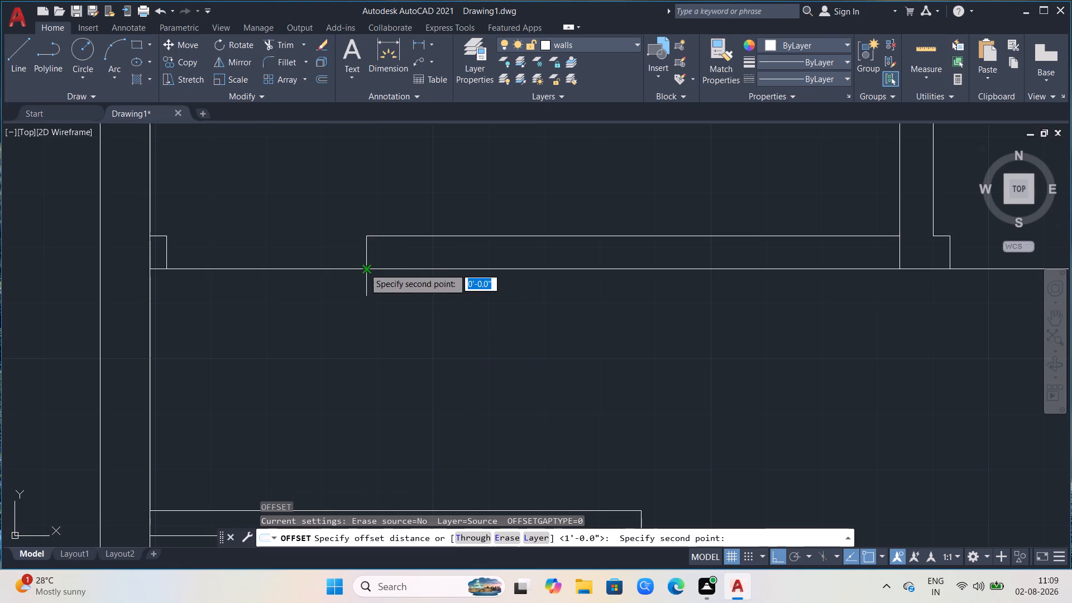
pyautogui.press('1')
pyautogui.write("';")
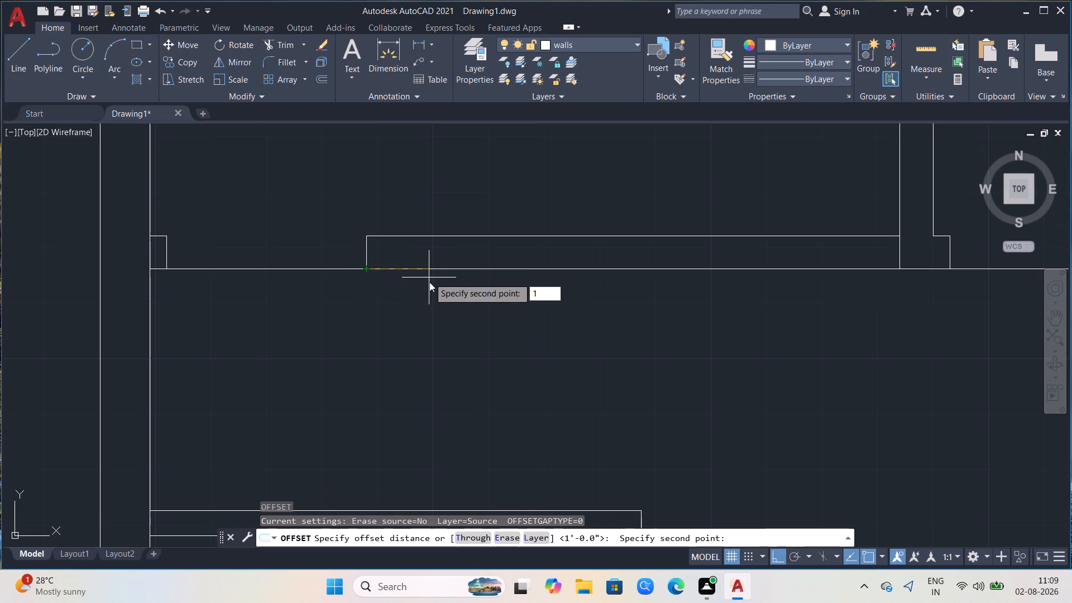
pyautogui.press('Return')
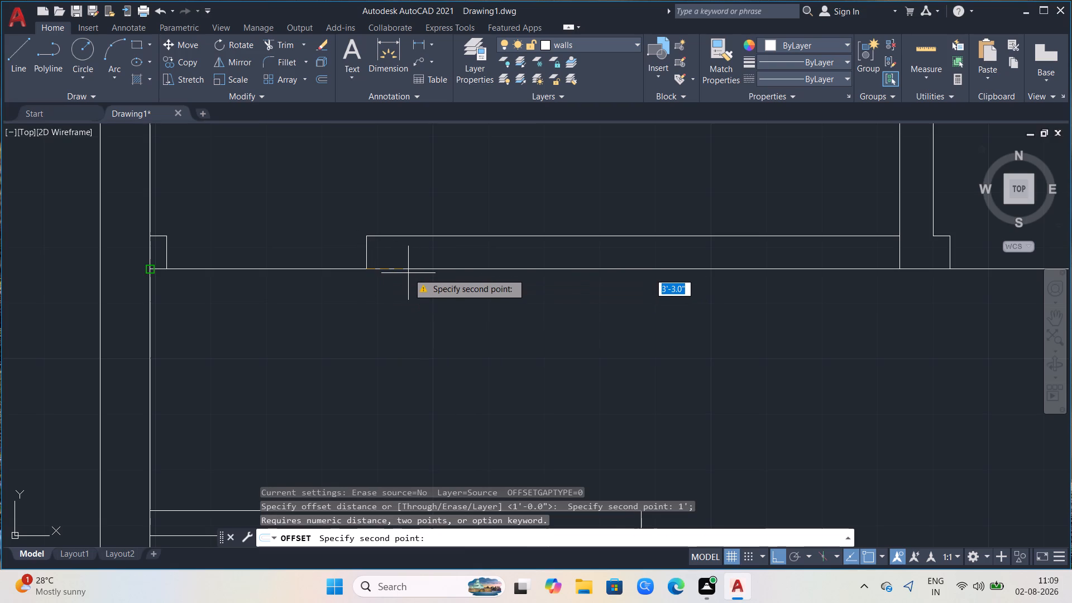
pyautogui.press('1')
pyautogui.press("'")
pyautogui.press('Return')
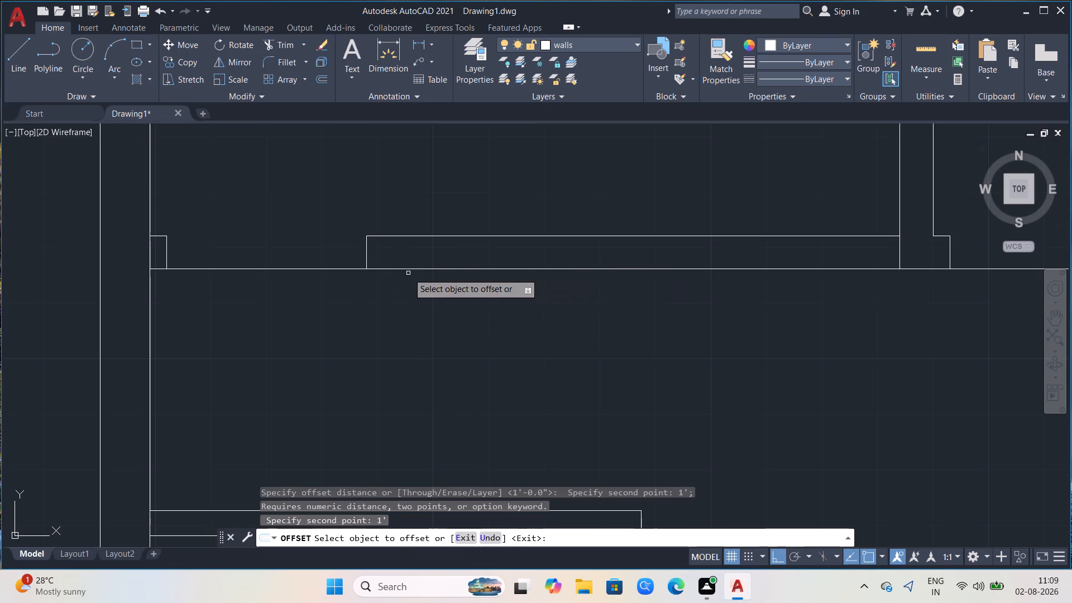
pyautogui.click(367, 259)
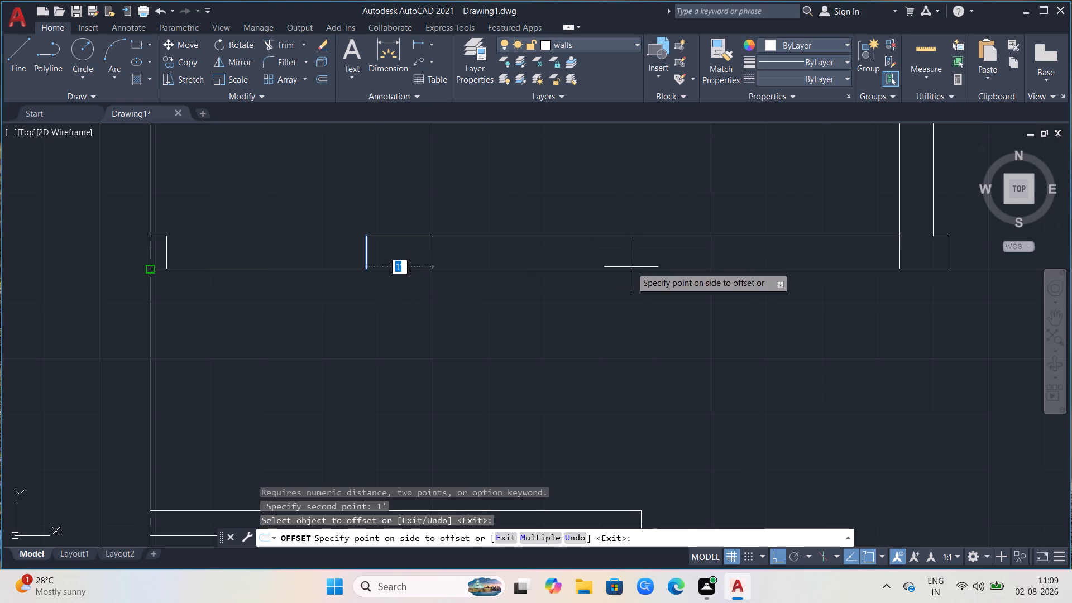
pyautogui.click(631, 267)
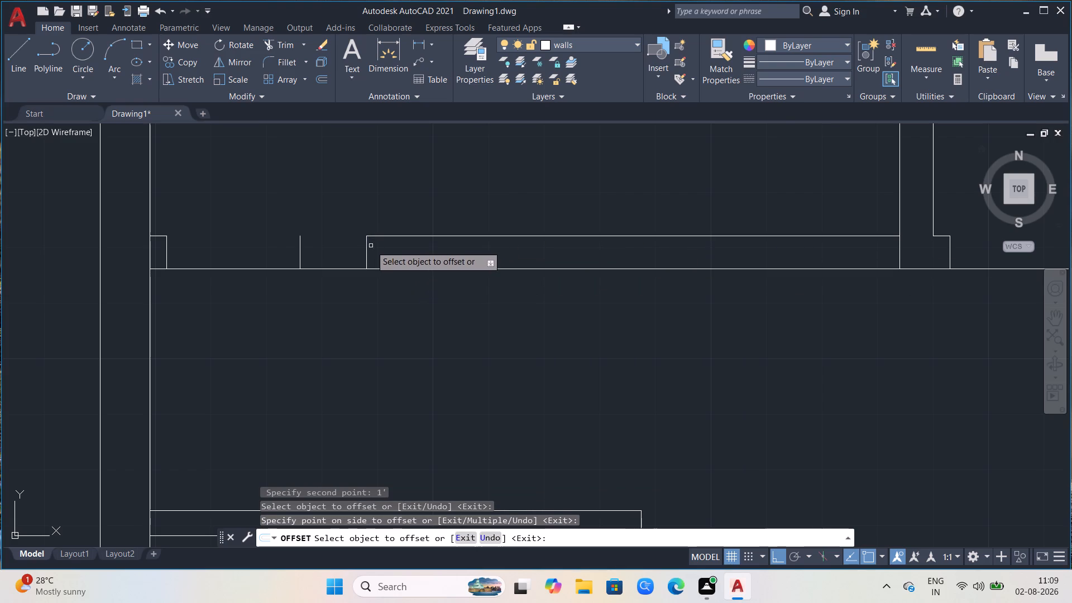
pyautogui.click(367, 249)
pyautogui.click(548, 265)
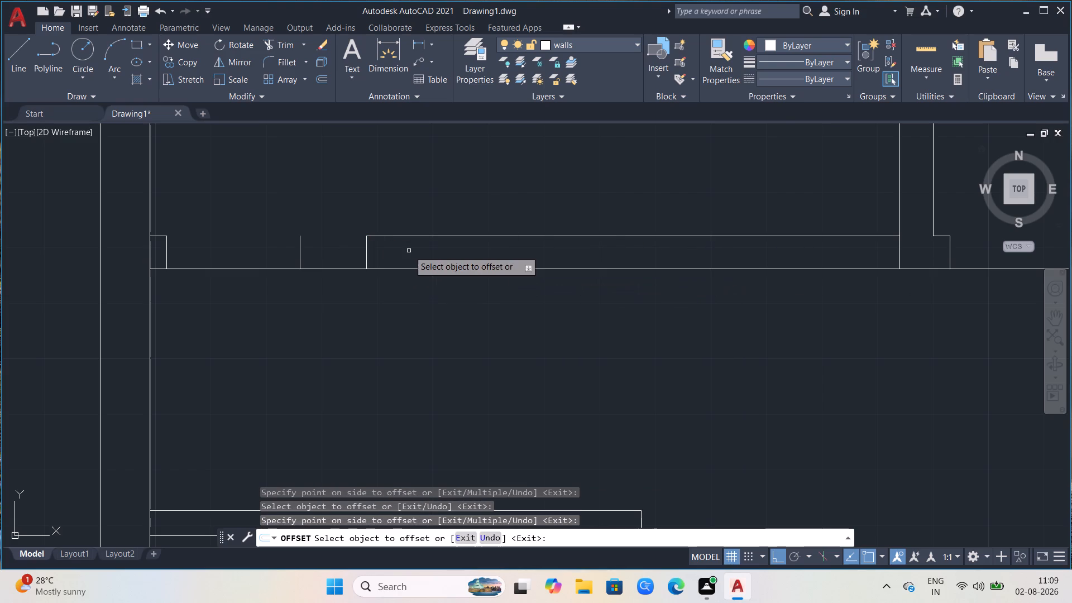
pyautogui.click(366, 255)
pyautogui.click(413, 254)
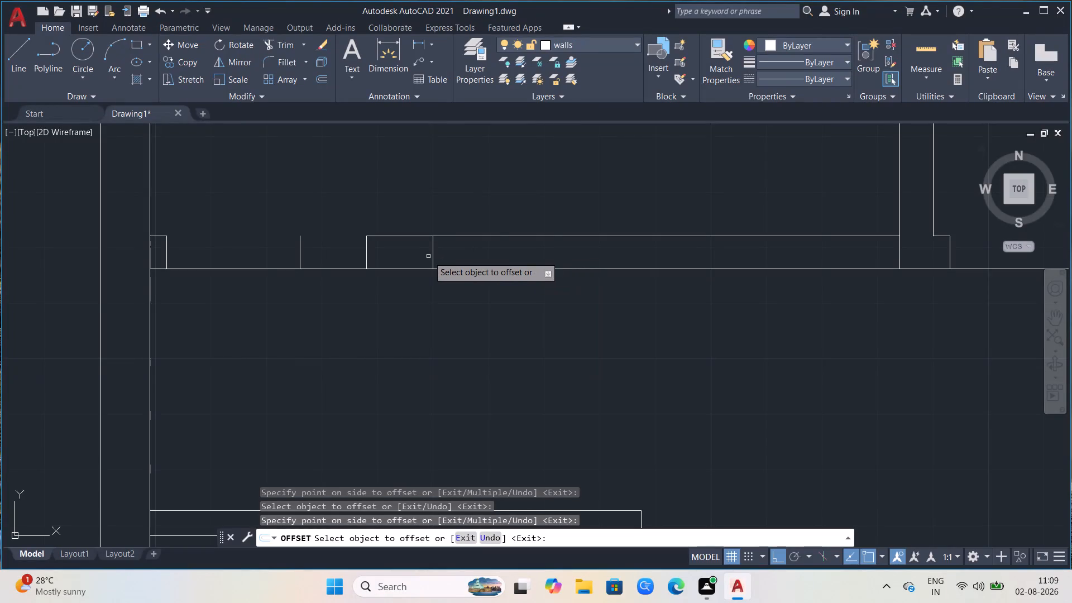
# Offset the new mark in that partition 3' to the east to define the opening's far side.
pyautogui.click(434, 255)
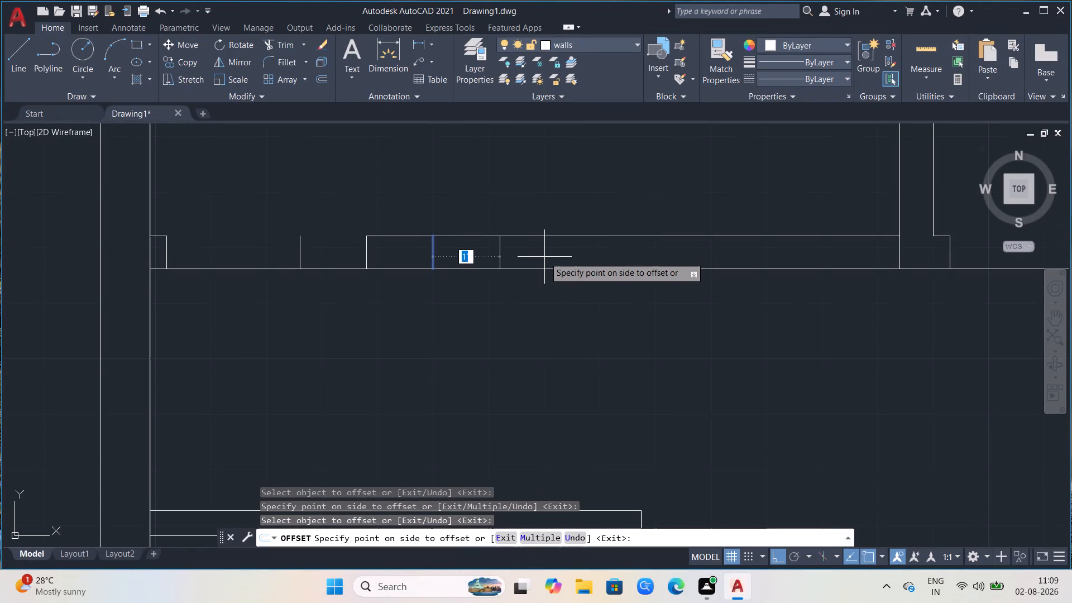
pyautogui.press('3')
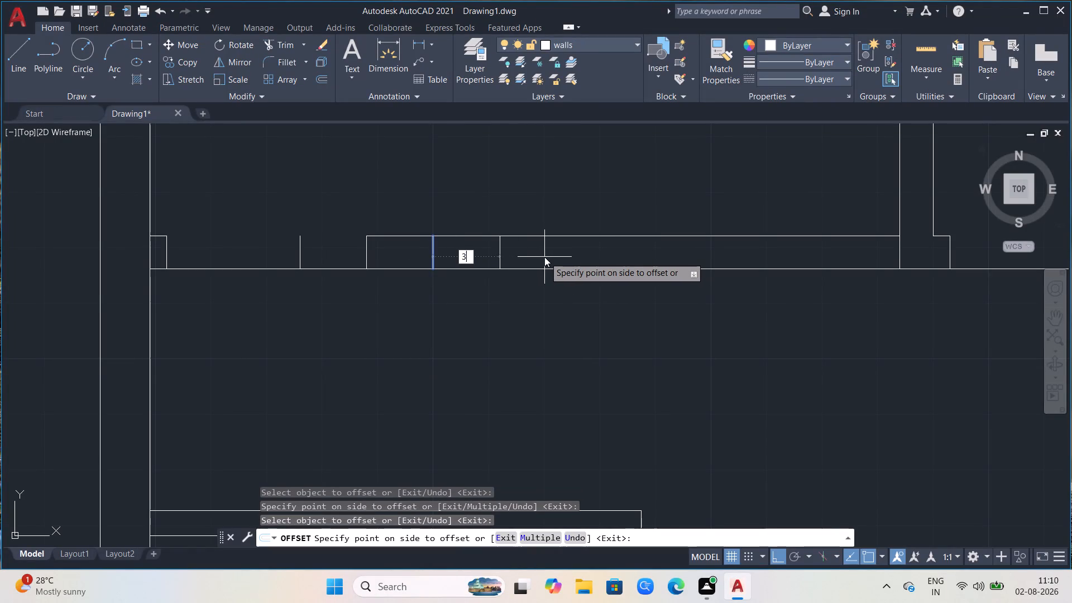
pyautogui.press("'")
pyautogui.press('Return')
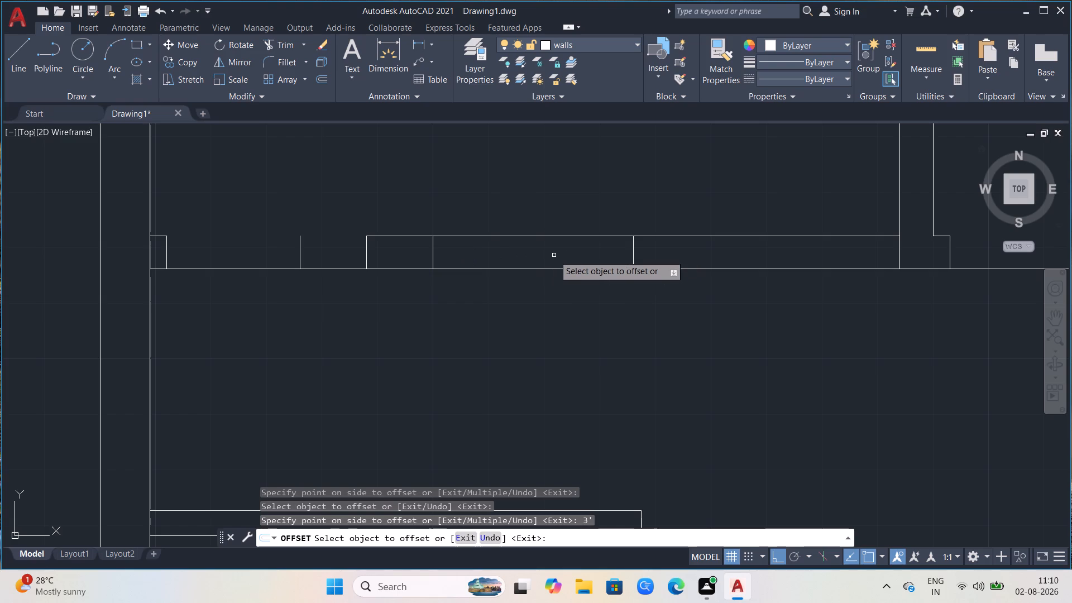
# Trim away the stray offset lines left inside the doorway, west of its east jamb, and leave trimming.
pyautogui.scroll(-2, 402, 247)
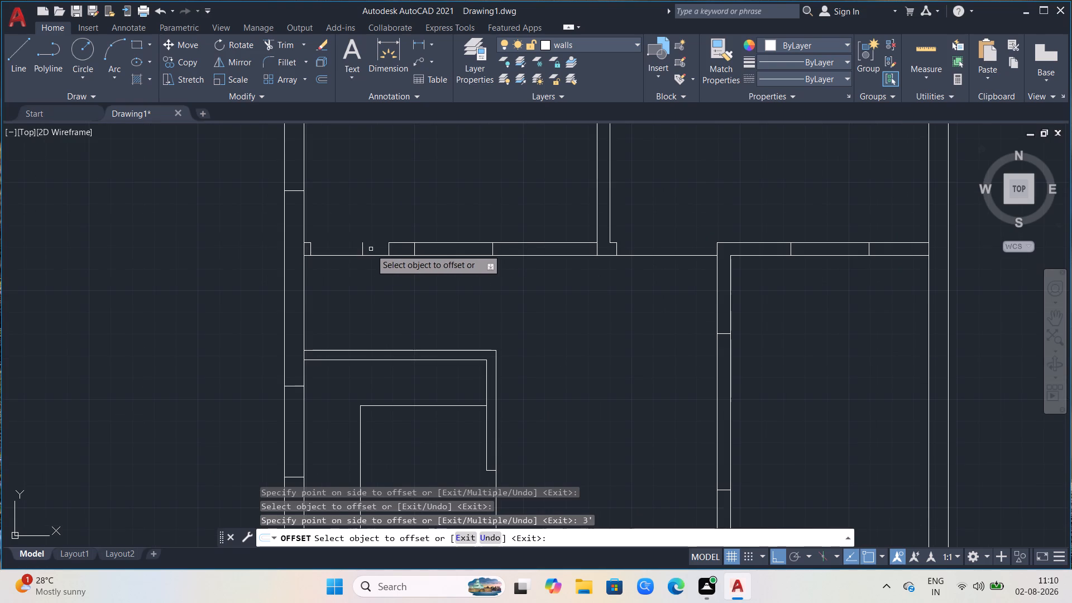
pyautogui.press('Escape')
pyautogui.write('tr')
pyautogui.press('Return')
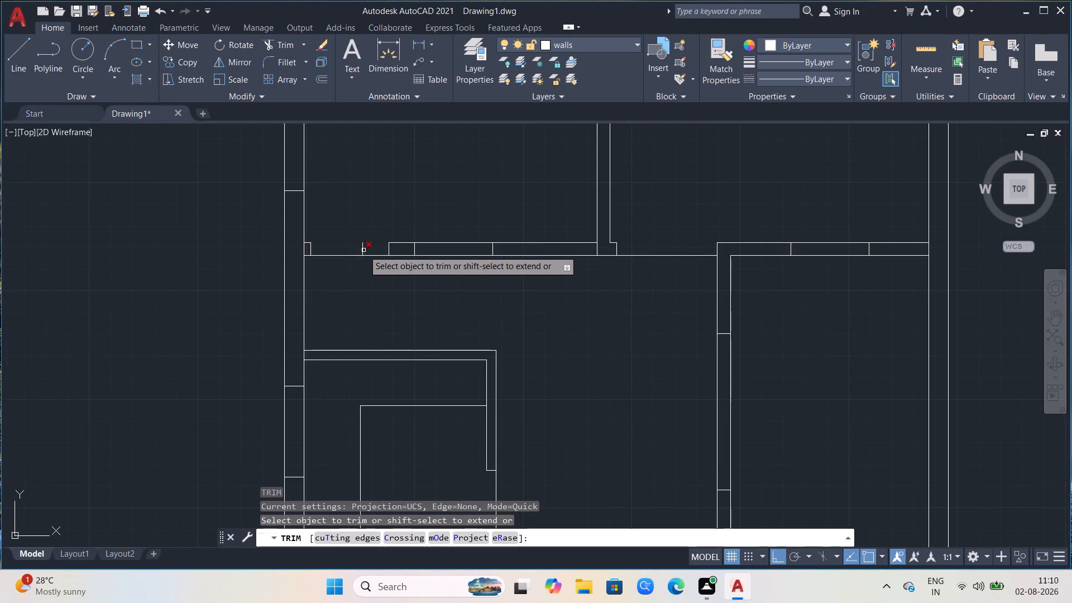
pyautogui.click(363, 250)
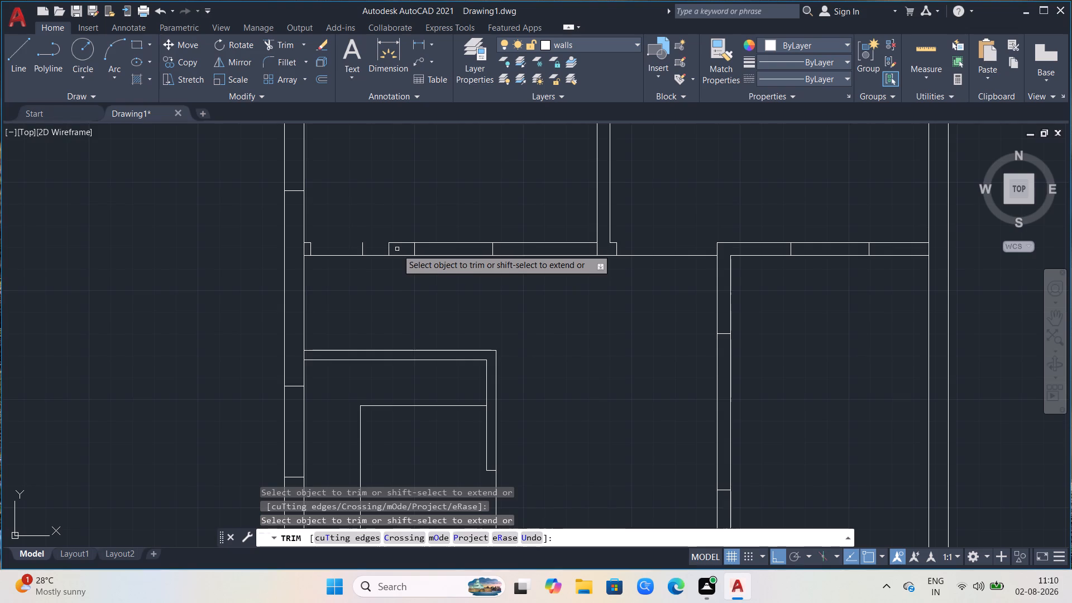
pyautogui.click(363, 249)
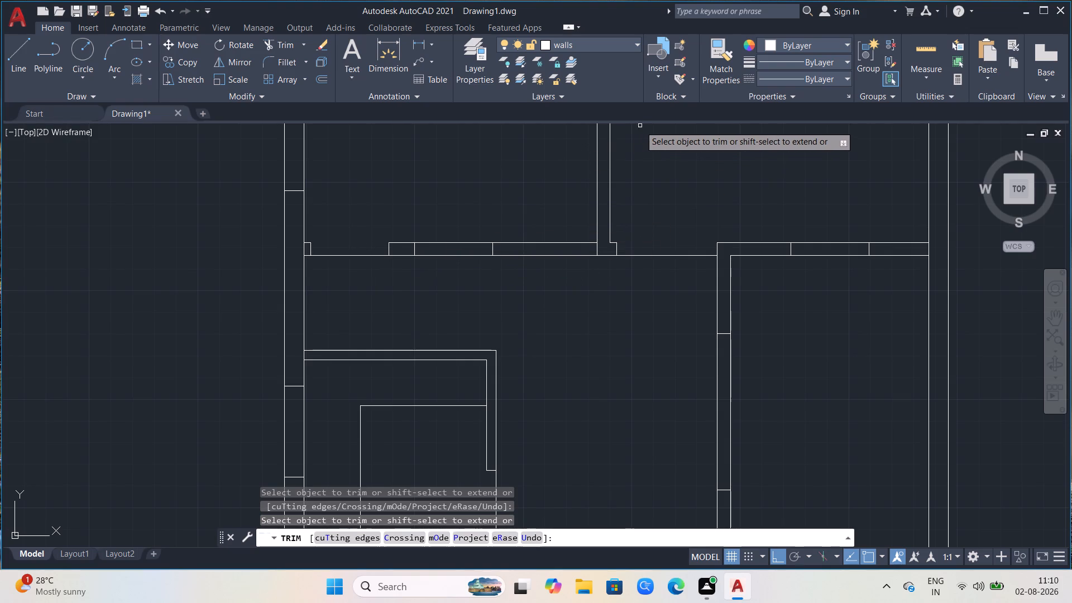
pyautogui.scroll(-2, 192, 194)
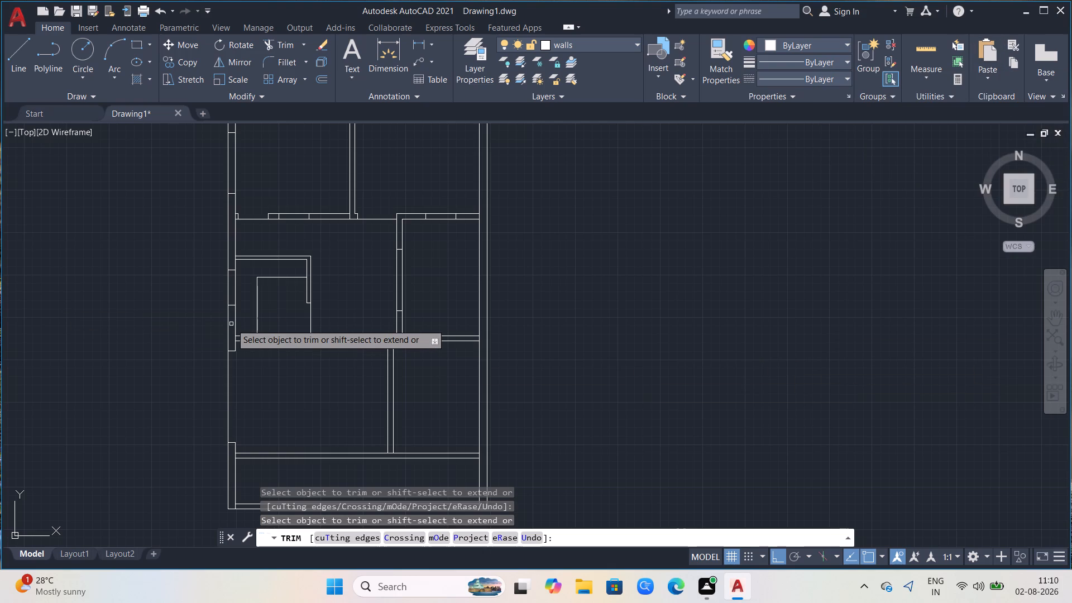
pyautogui.press('Escape')
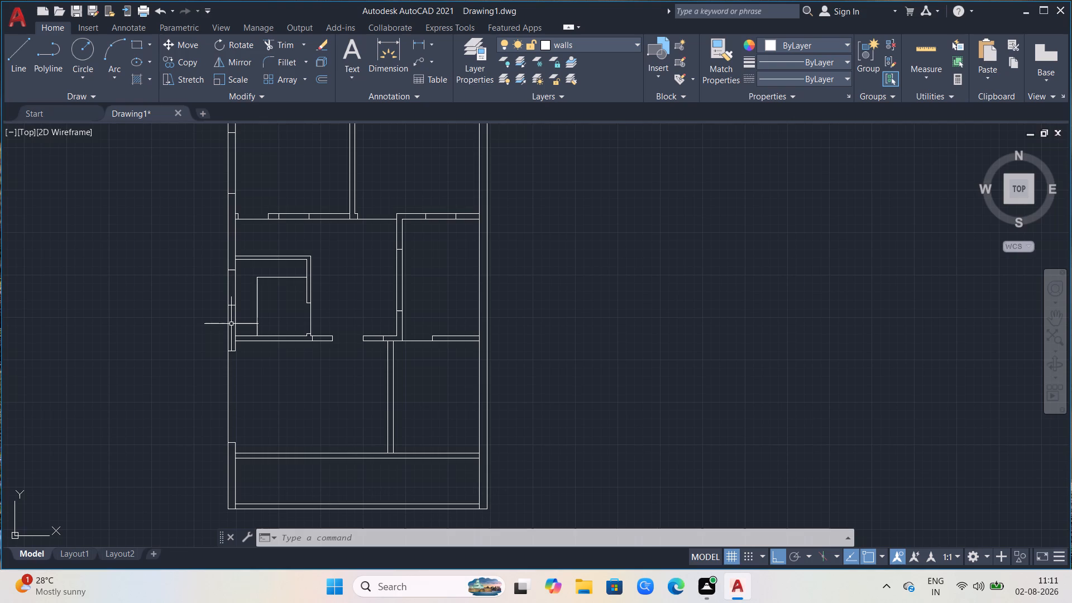
# Examine the whole floor plan, then its southern rooms and the long strip along the south outer wall, for remaining openings.
pyautogui.scroll(-1, 622, 479)
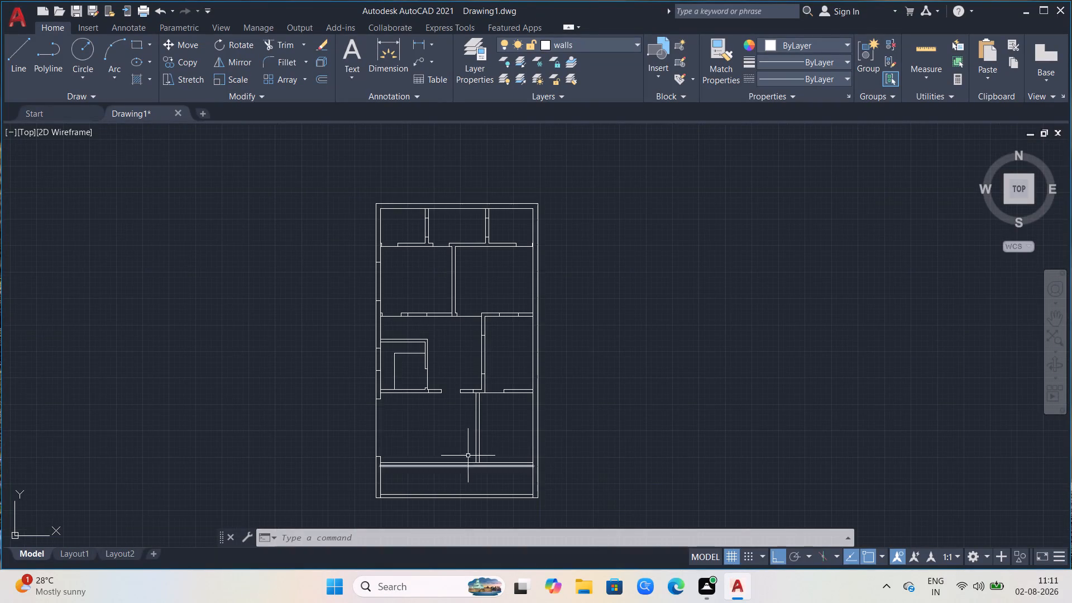
pyautogui.scroll(2, 363, 374)
pyautogui.scroll(-2, 380, 377)
pyautogui.scroll(2, 713, 291)
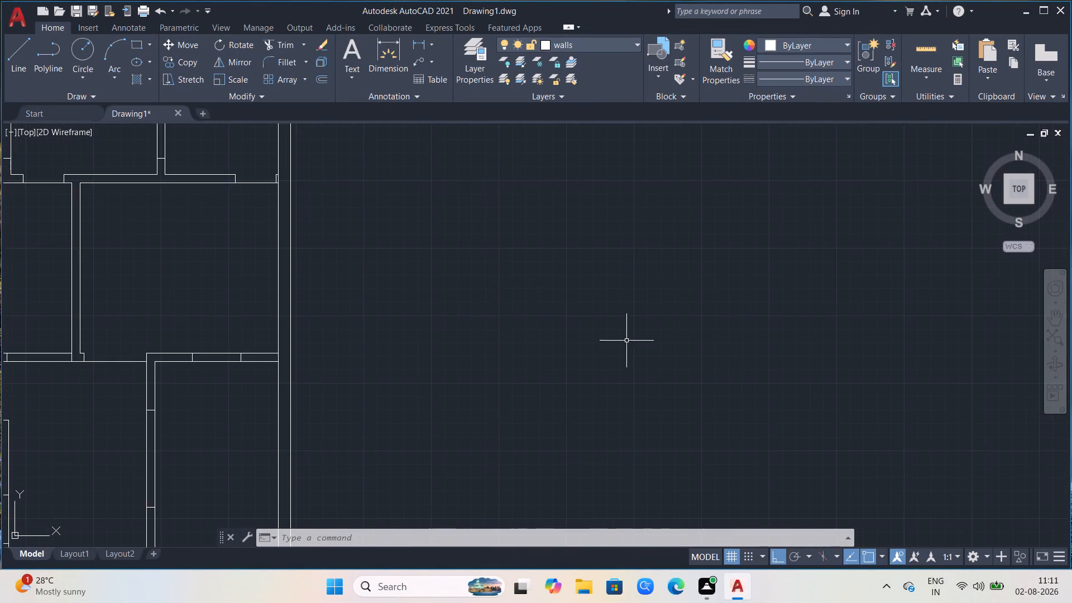
pyautogui.scroll(-1, 599, 352)
pyautogui.scroll(1, 163, 170)
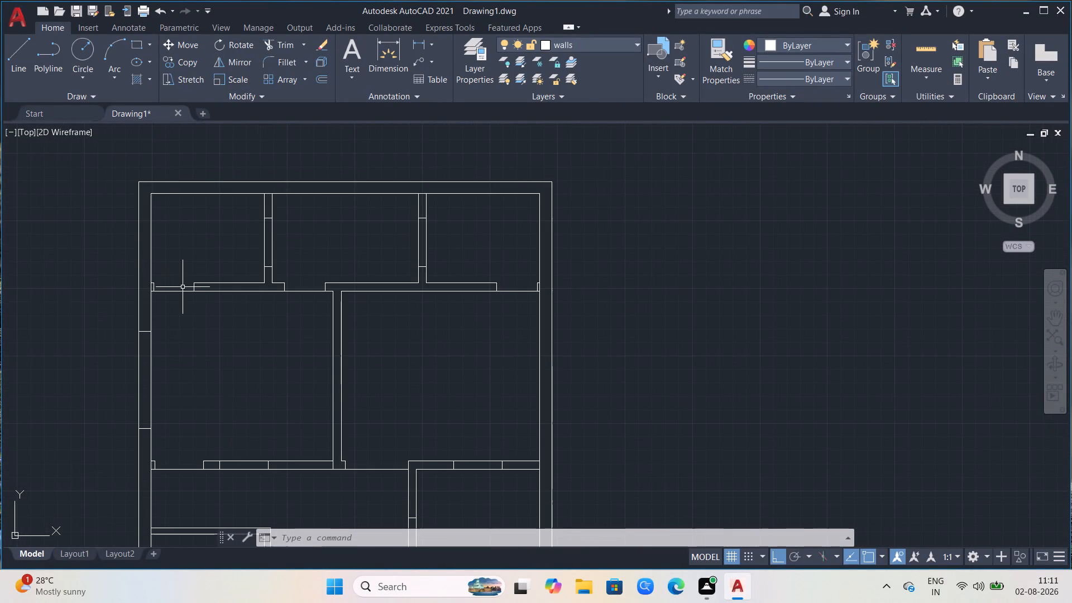
pyautogui.scroll(-2, 786, 316)
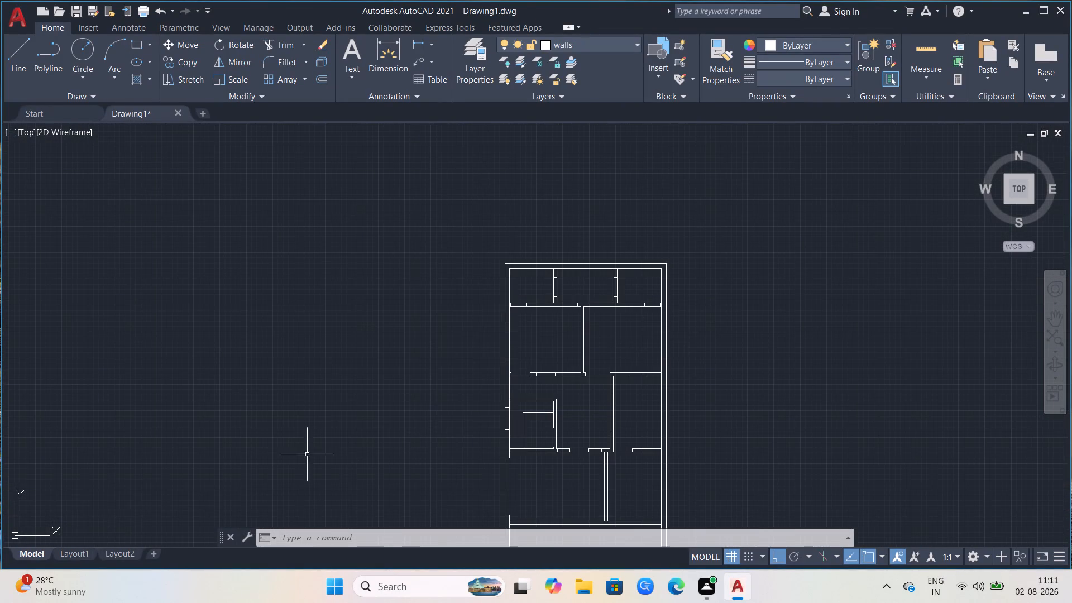
pyautogui.scroll(-2, 317, 370)
pyautogui.scroll(1, 350, 456)
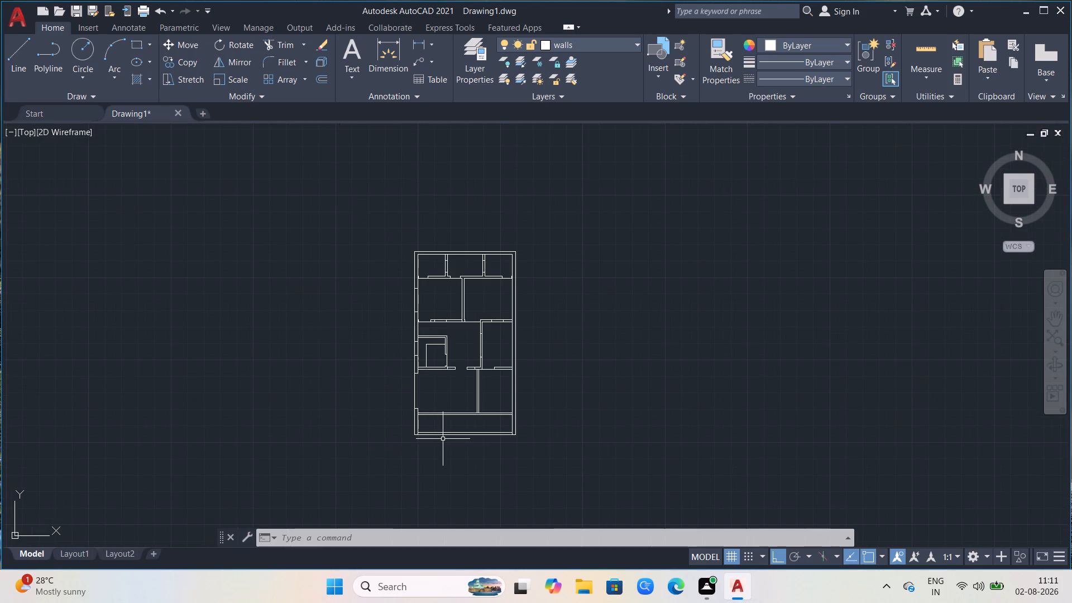
pyautogui.scroll(2, 475, 462)
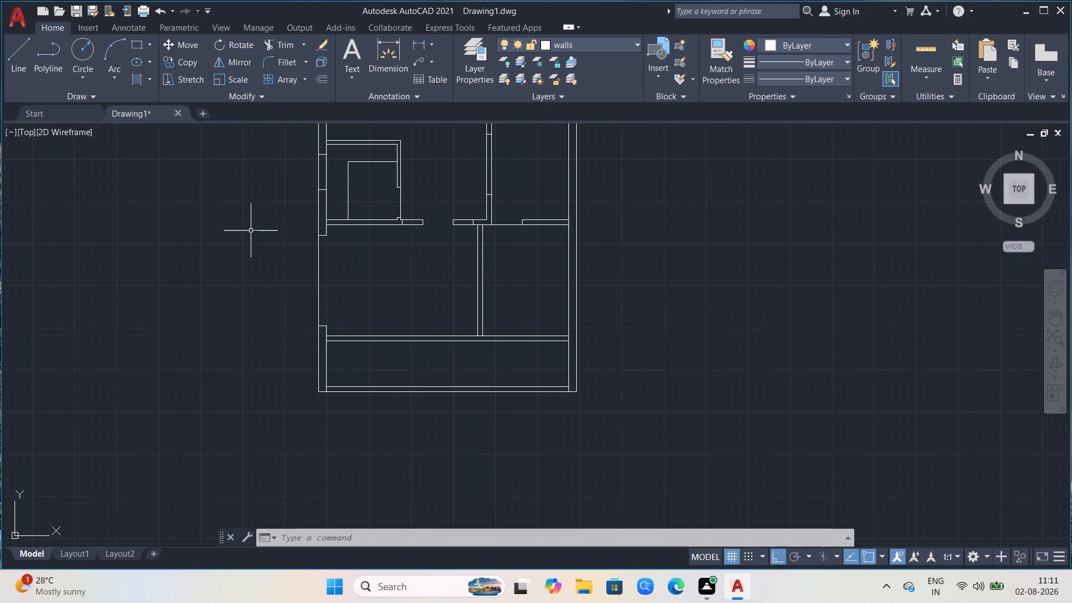
pyautogui.scroll(1, 323, 345)
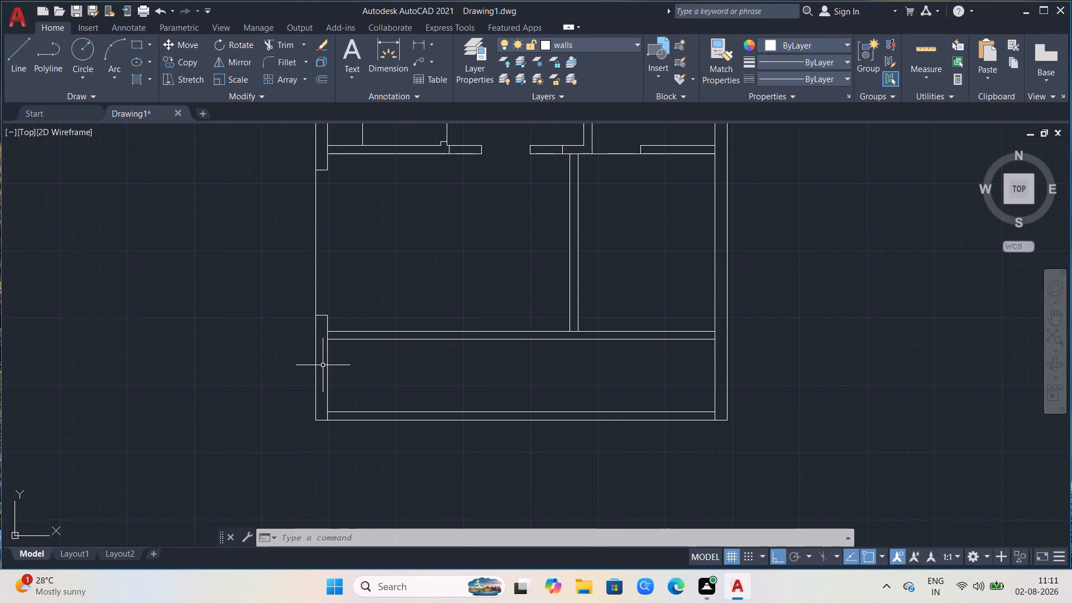
pyautogui.scroll(1, 323, 365)
pyautogui.scroll(-1, 347, 345)
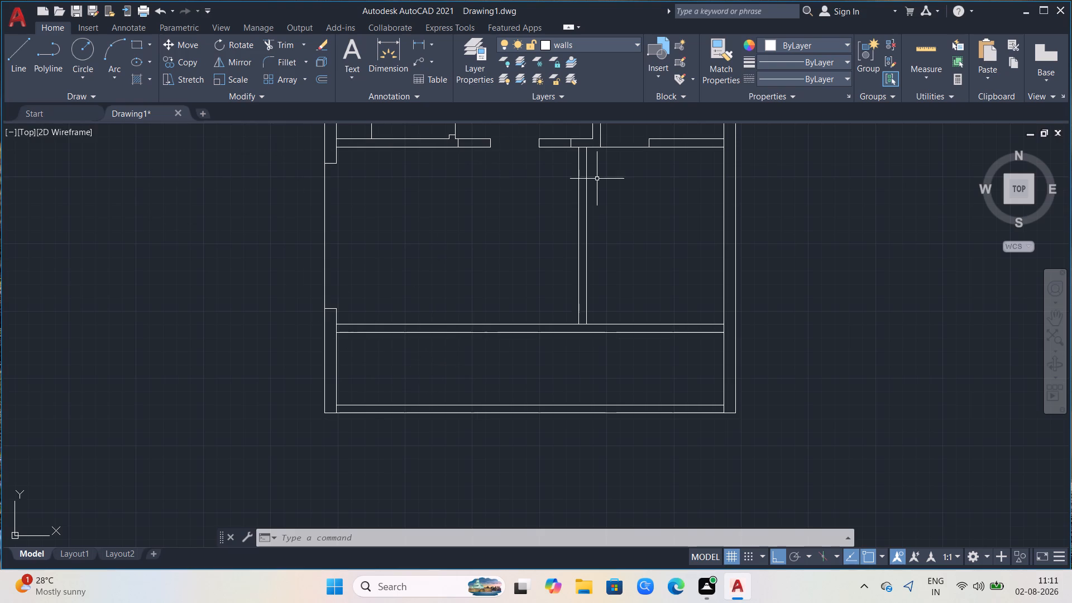
pyautogui.scroll(-1, 362, 268)
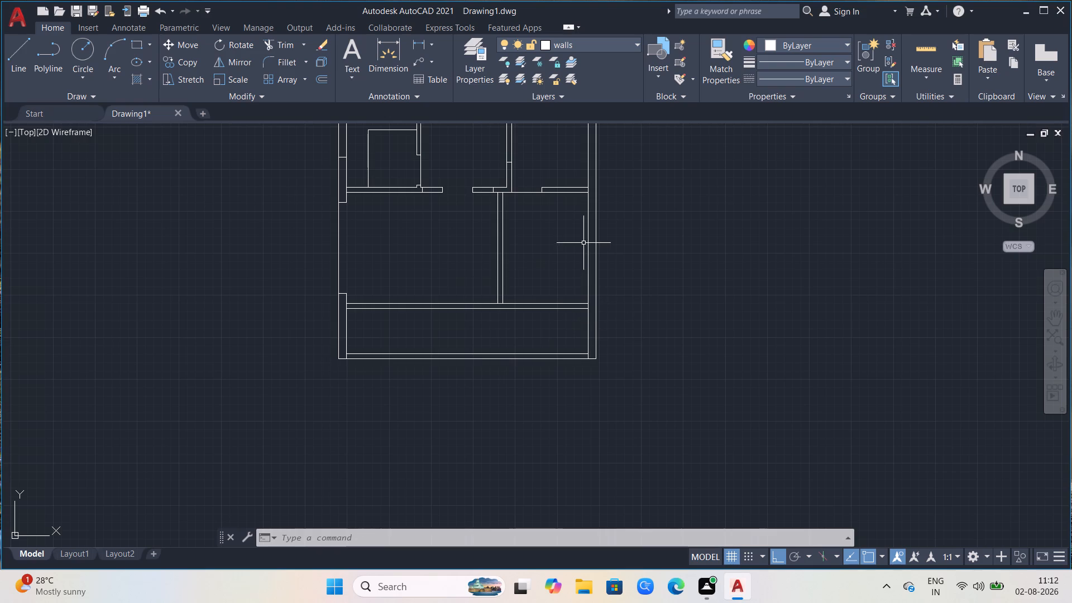
pyautogui.scroll(1, 659, 204)
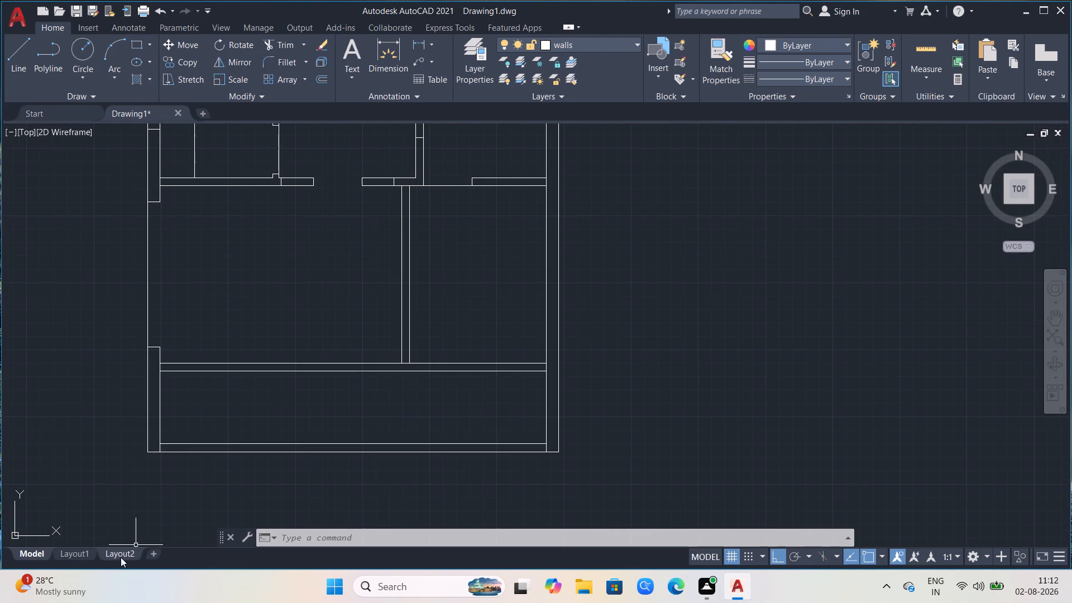
pyautogui.scroll(1, 28, 602)
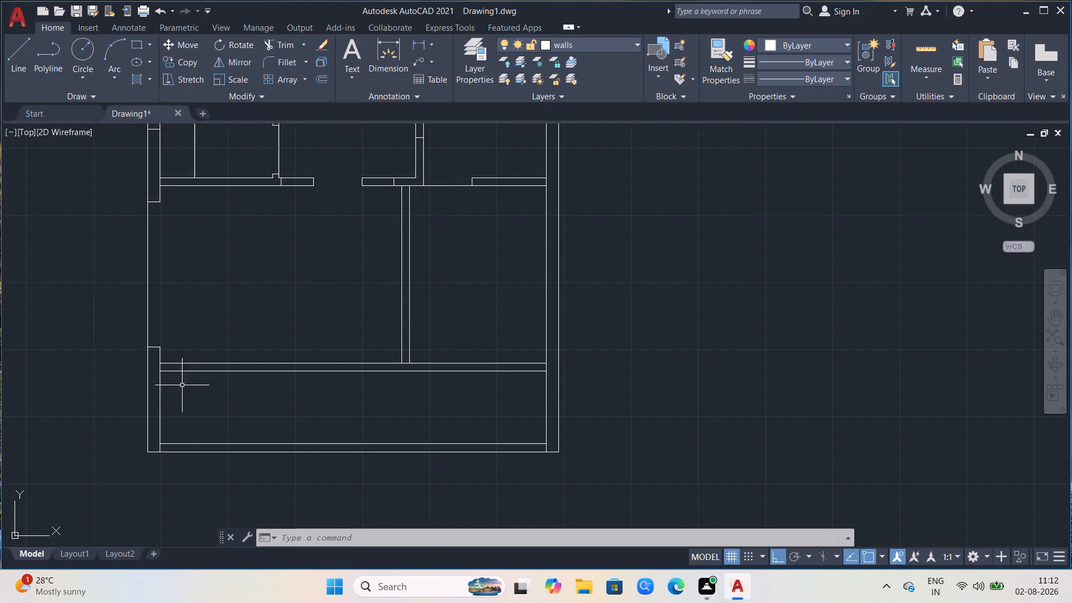
pyautogui.scroll(1, 113, 409)
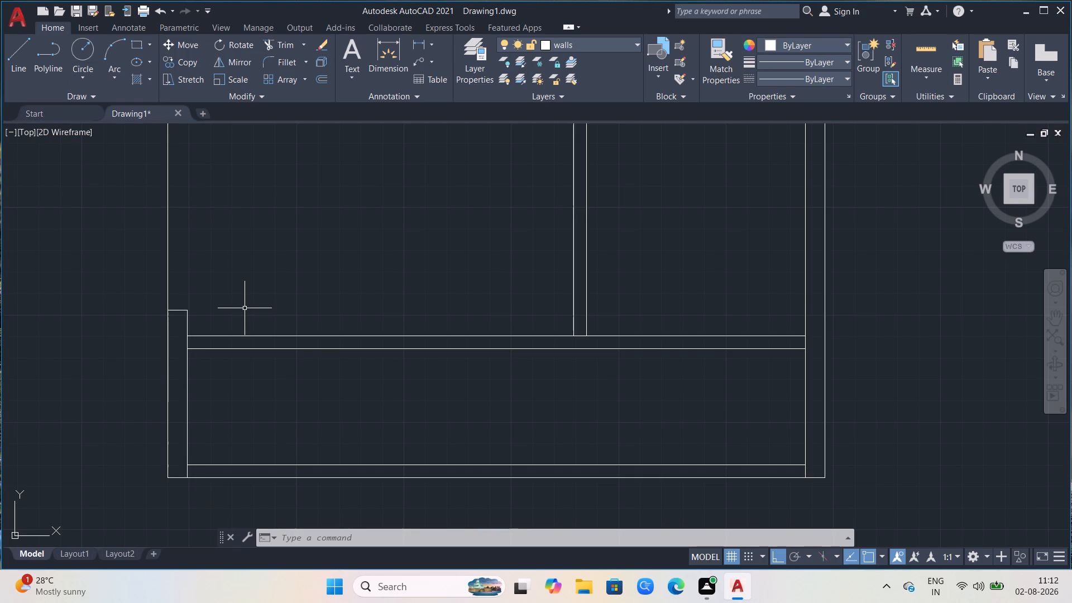
# Offset the inner line of the west outer wall 2' to the east at the plan's southwest corner.
pyautogui.press('o')
pyautogui.press('Return')
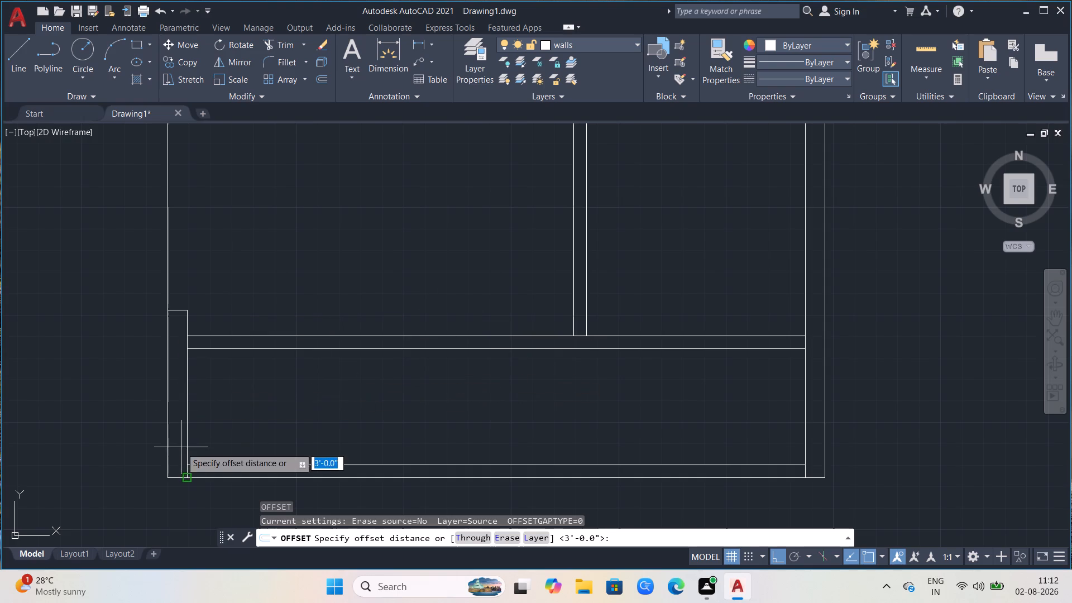
pyautogui.click(192, 477)
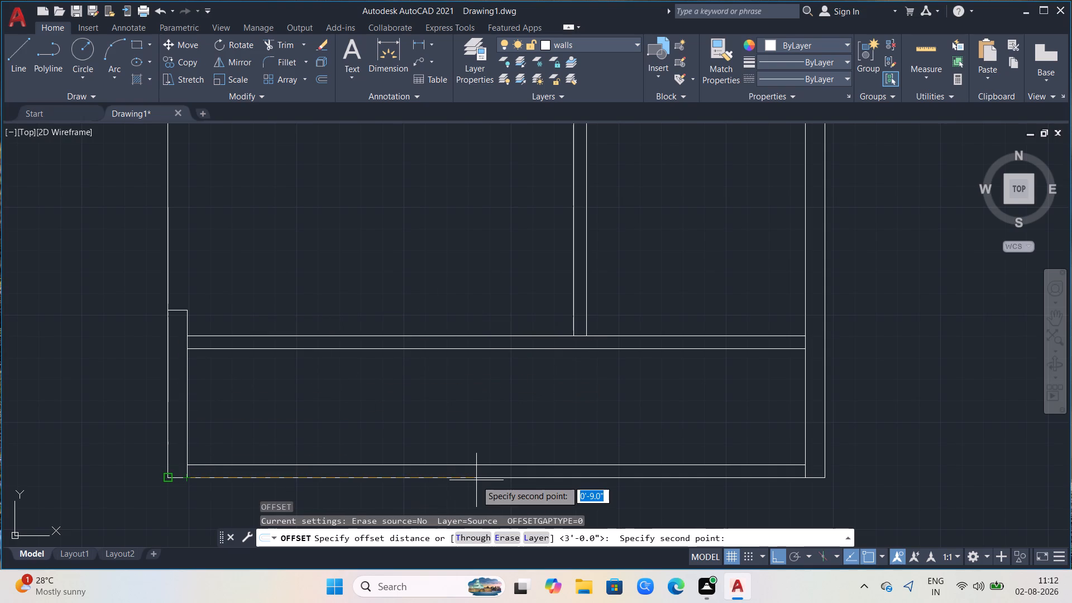
pyautogui.write("2'")
pyautogui.press('Return')
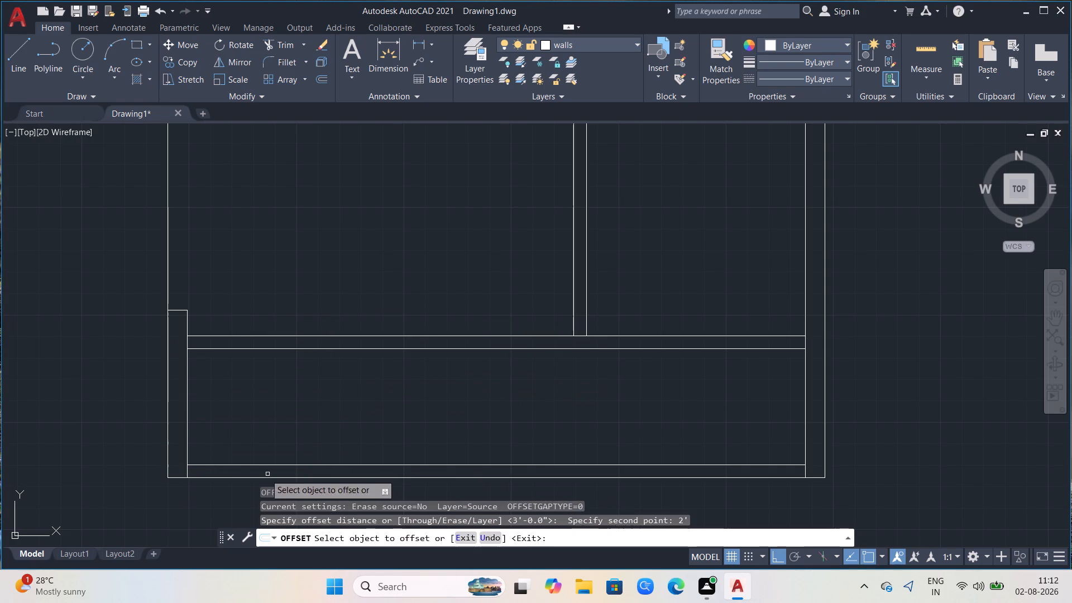
pyautogui.click(185, 425)
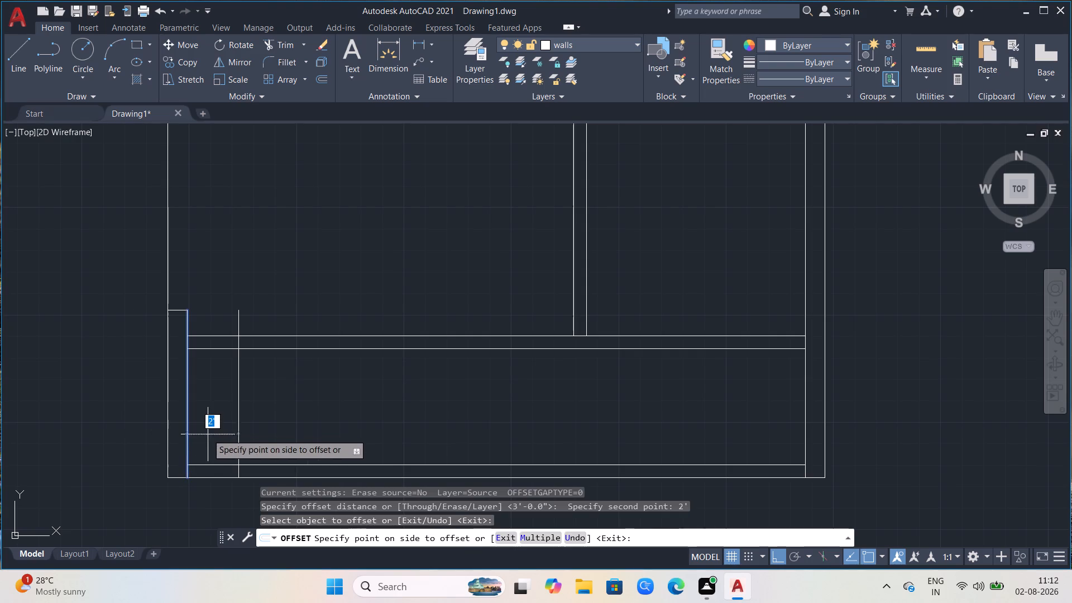
pyautogui.click(239, 444)
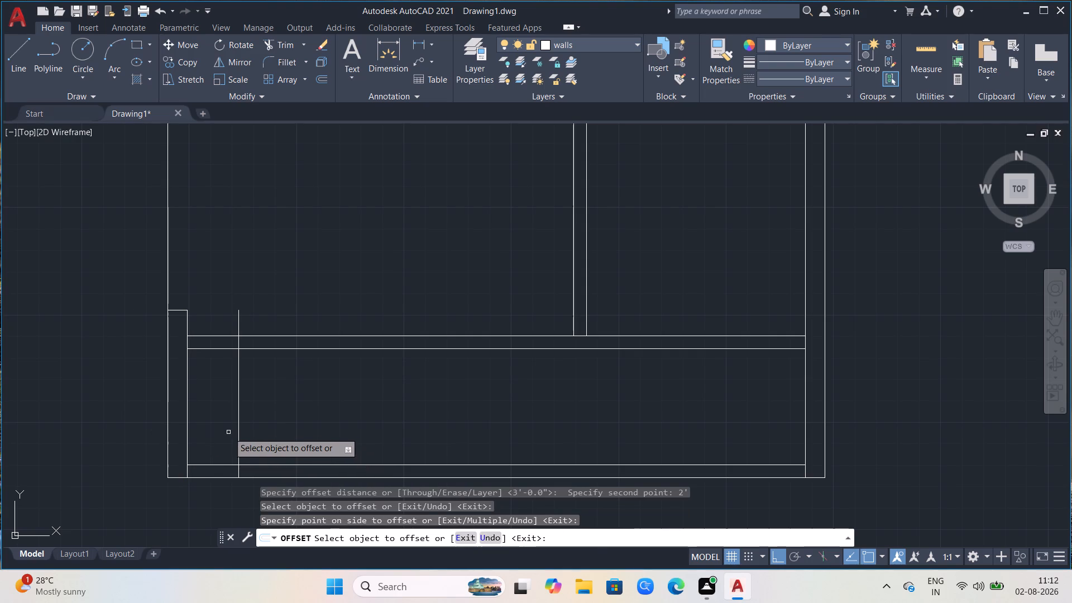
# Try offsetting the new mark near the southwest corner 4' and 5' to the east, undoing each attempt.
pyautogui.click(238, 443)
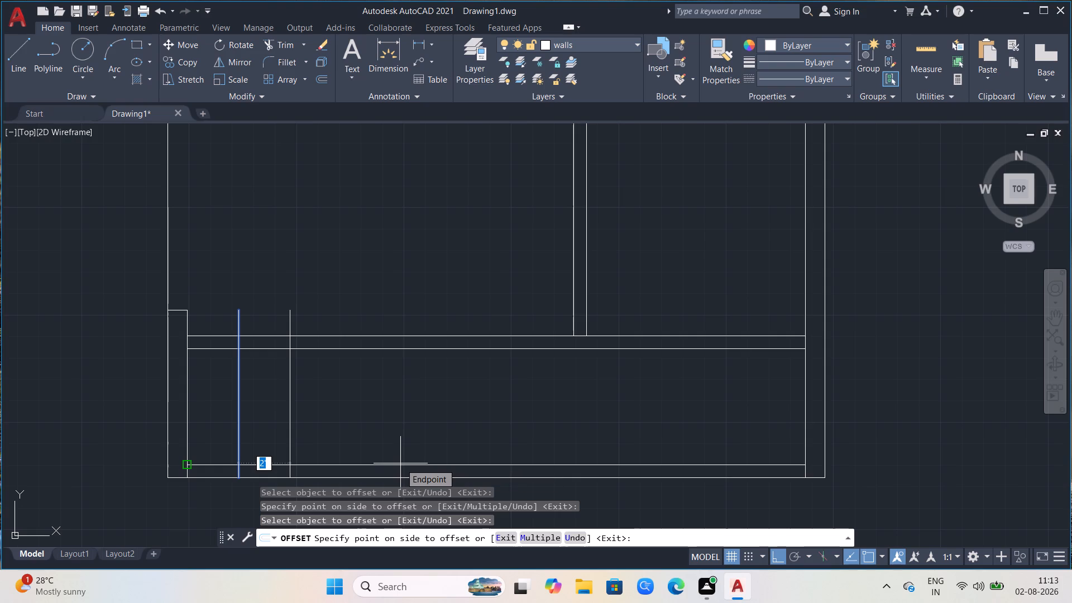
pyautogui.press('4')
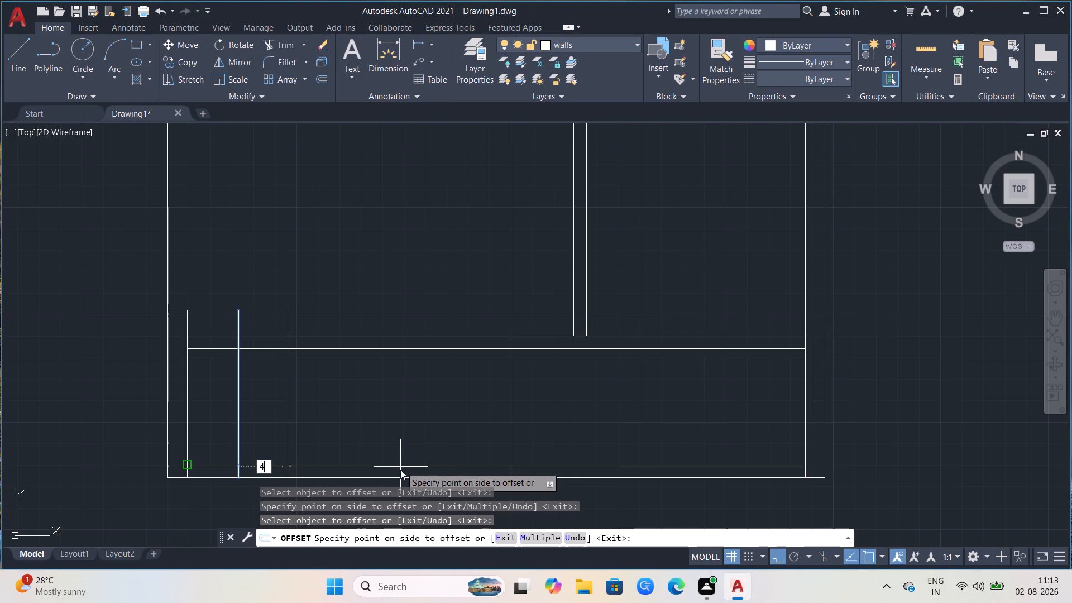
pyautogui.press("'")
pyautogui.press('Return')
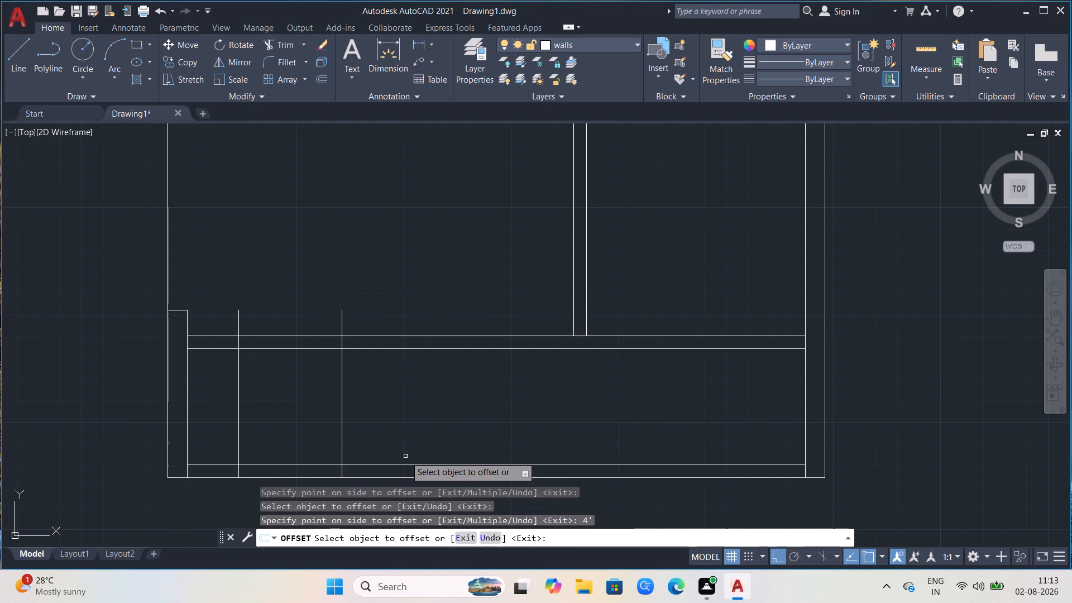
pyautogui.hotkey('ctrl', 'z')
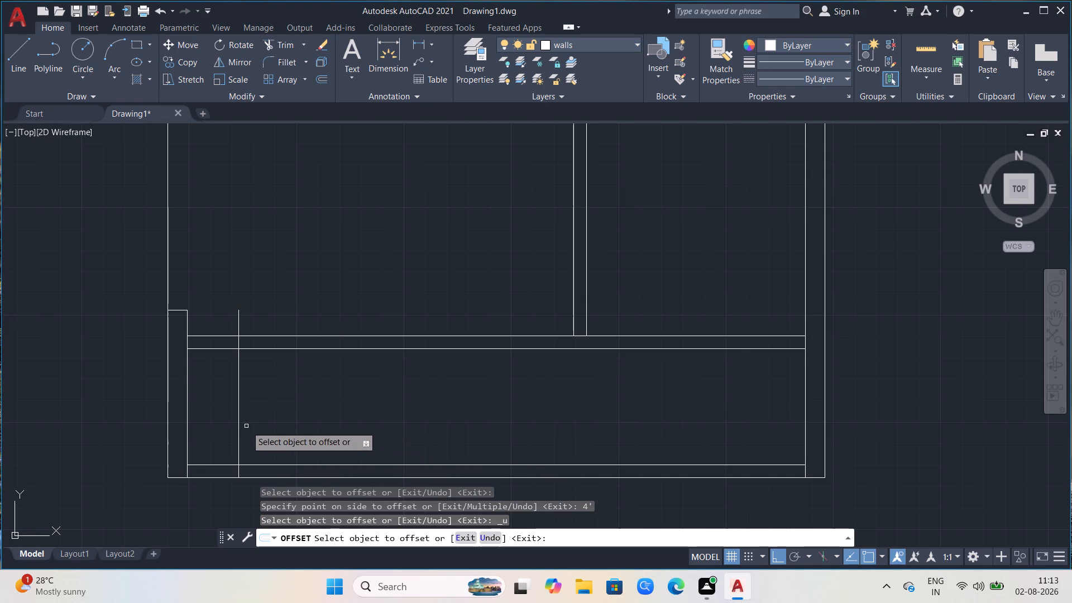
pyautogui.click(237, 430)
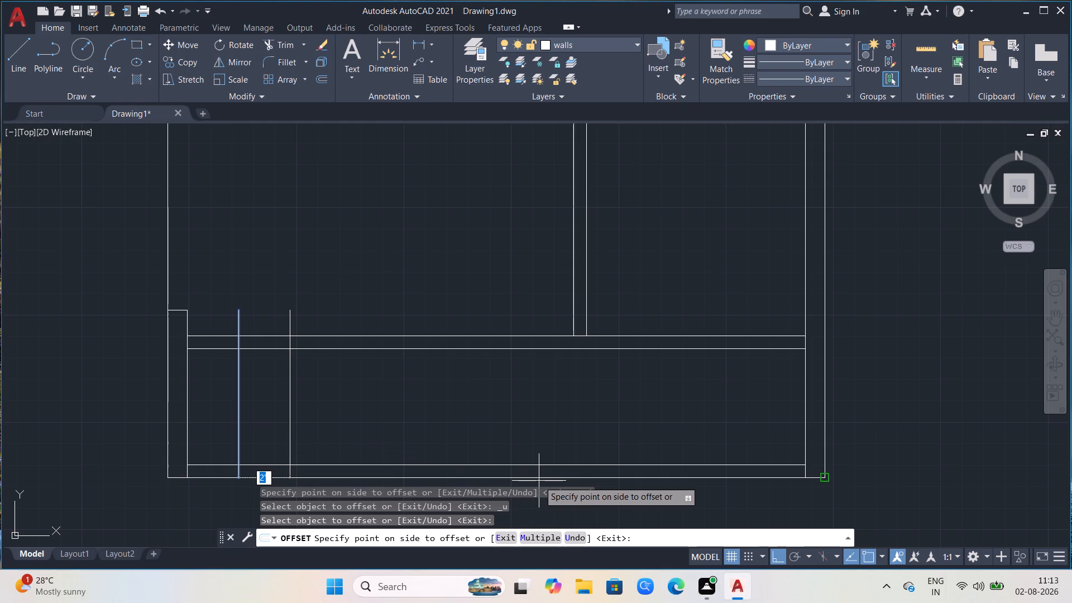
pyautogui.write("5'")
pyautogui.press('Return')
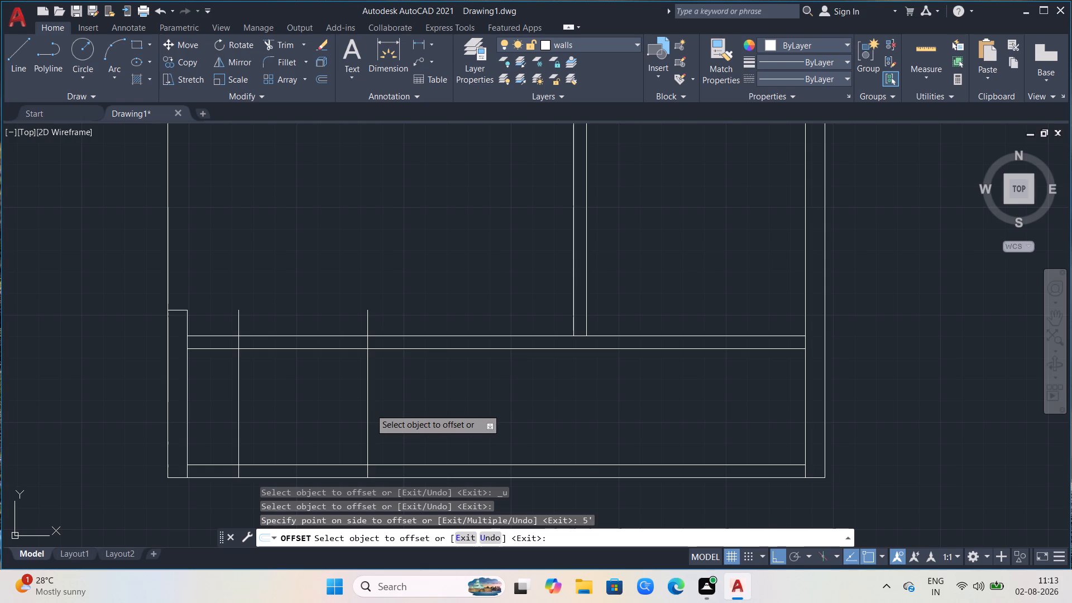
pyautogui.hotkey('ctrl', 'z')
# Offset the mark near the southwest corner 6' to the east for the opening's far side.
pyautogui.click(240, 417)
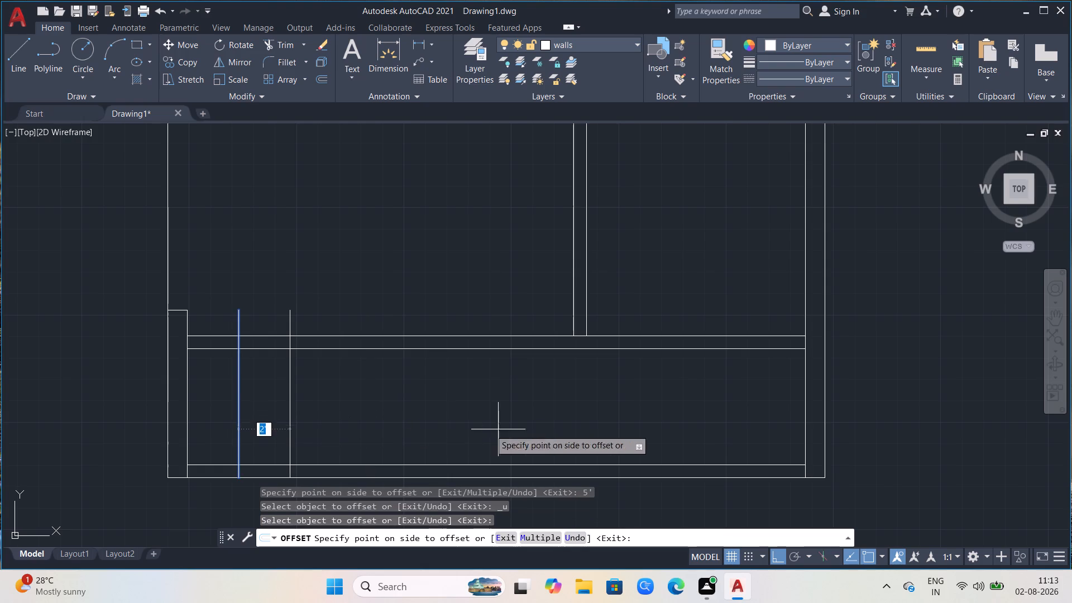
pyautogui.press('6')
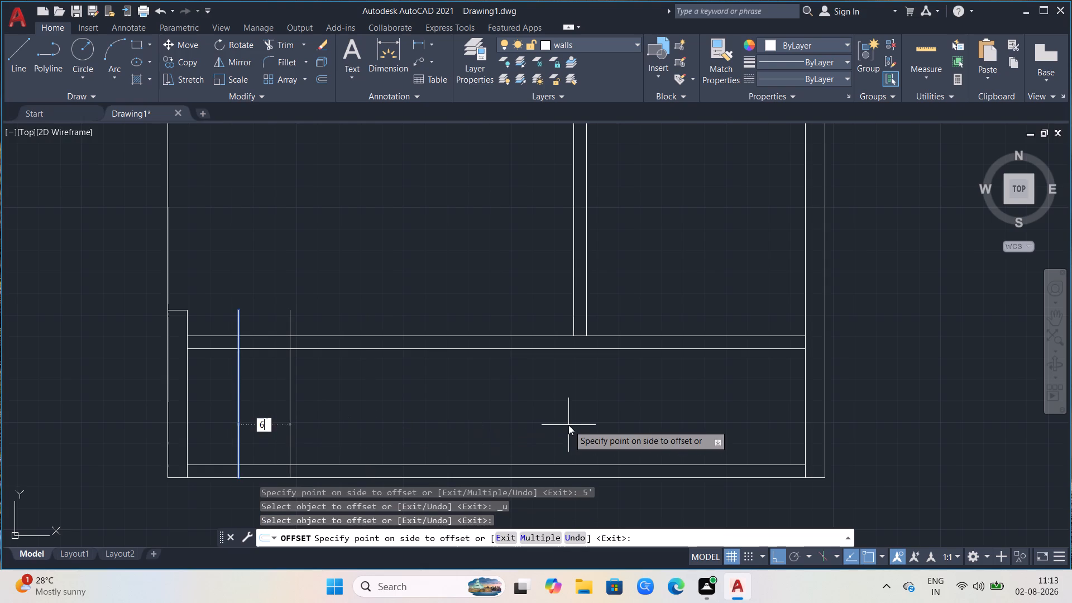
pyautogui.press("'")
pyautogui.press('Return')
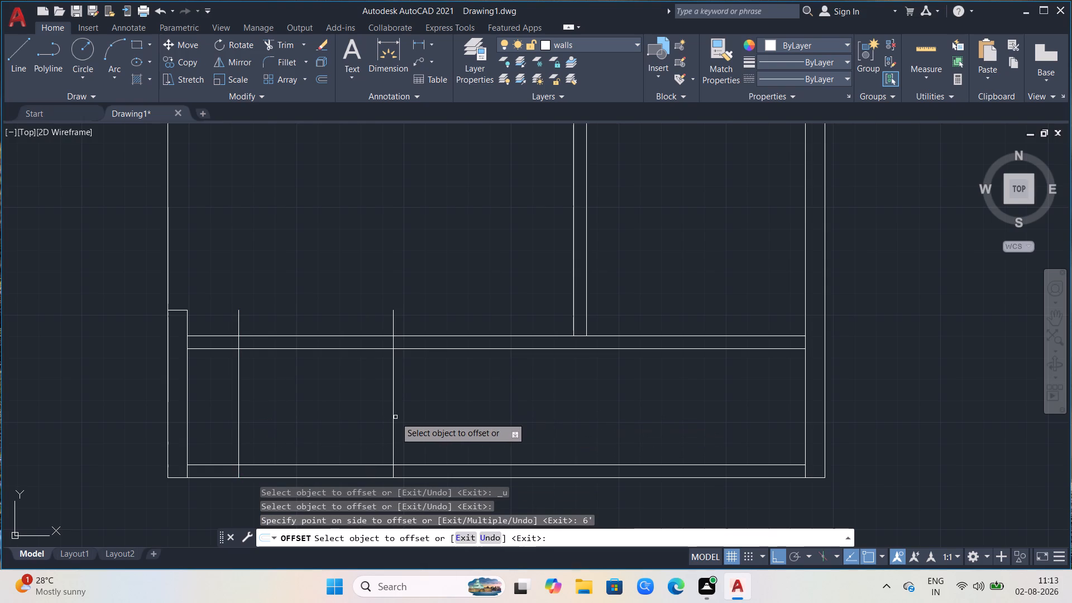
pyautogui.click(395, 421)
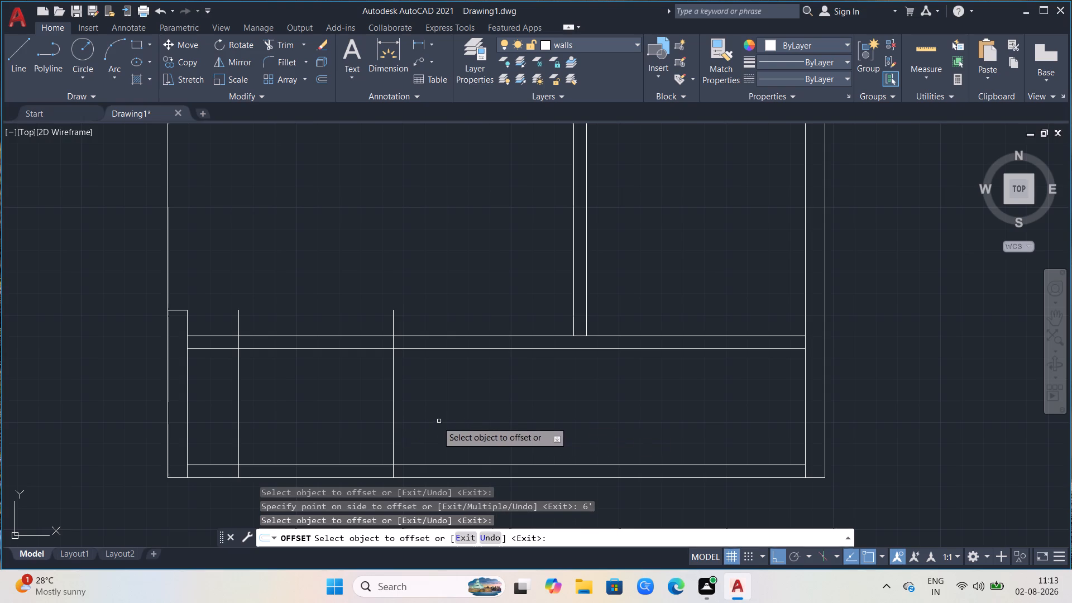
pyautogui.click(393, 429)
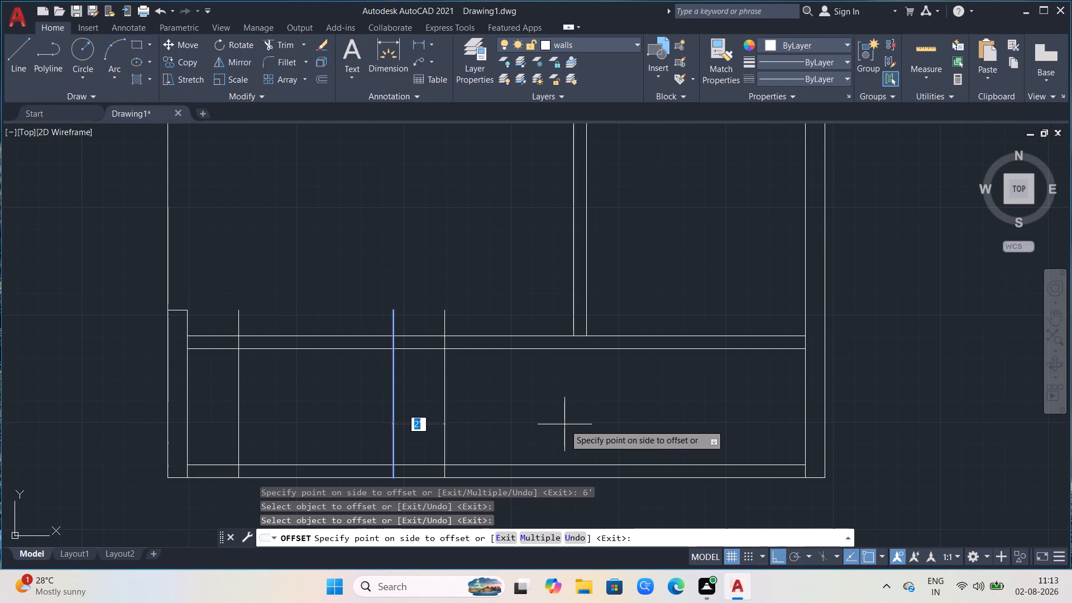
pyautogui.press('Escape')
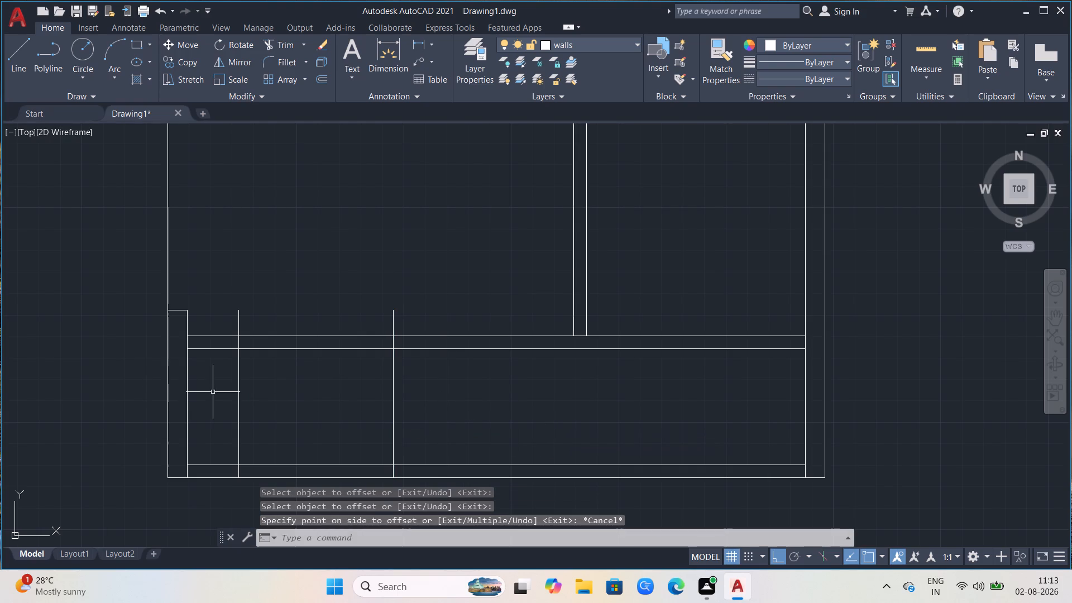
# Erase both vertical offset marks crossing the long strip along the south outer wall.
pyautogui.click(185, 409)
pyautogui.press('Escape')
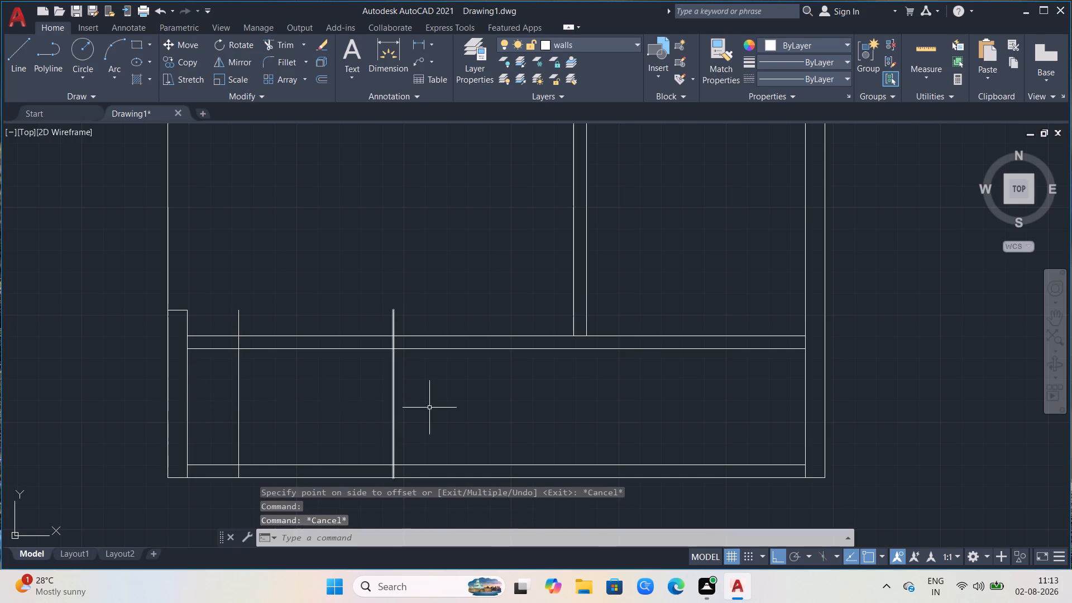
pyautogui.click(430, 409)
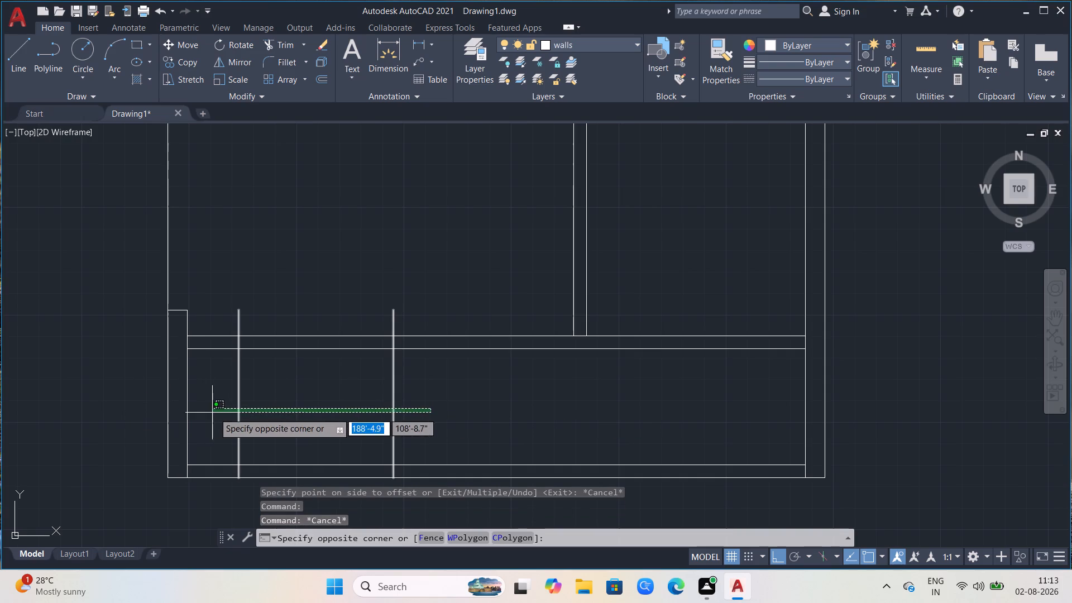
pyautogui.click(219, 413)
pyautogui.press('Delete')
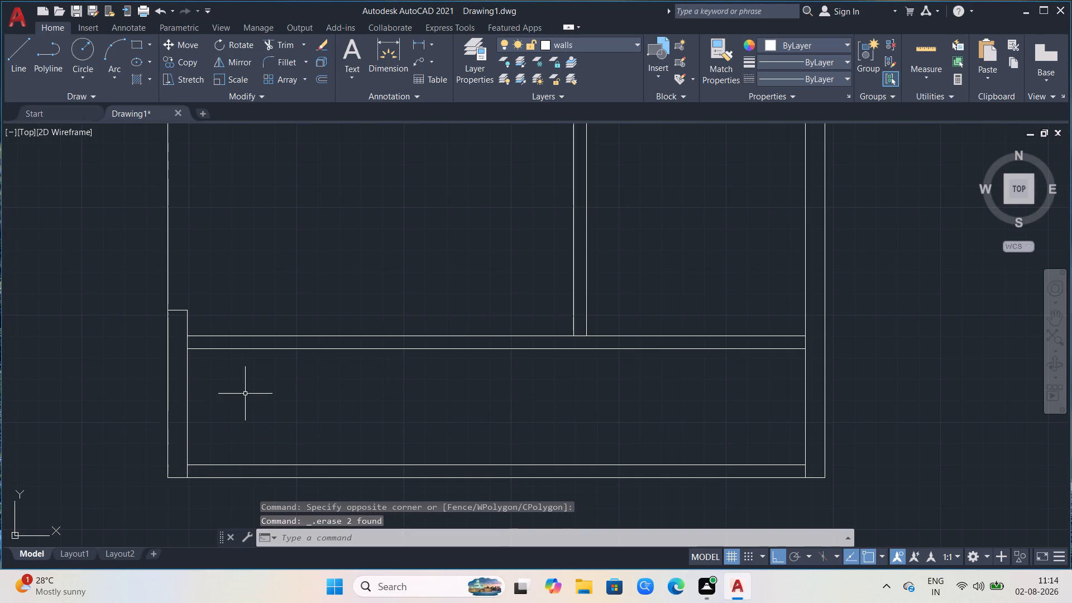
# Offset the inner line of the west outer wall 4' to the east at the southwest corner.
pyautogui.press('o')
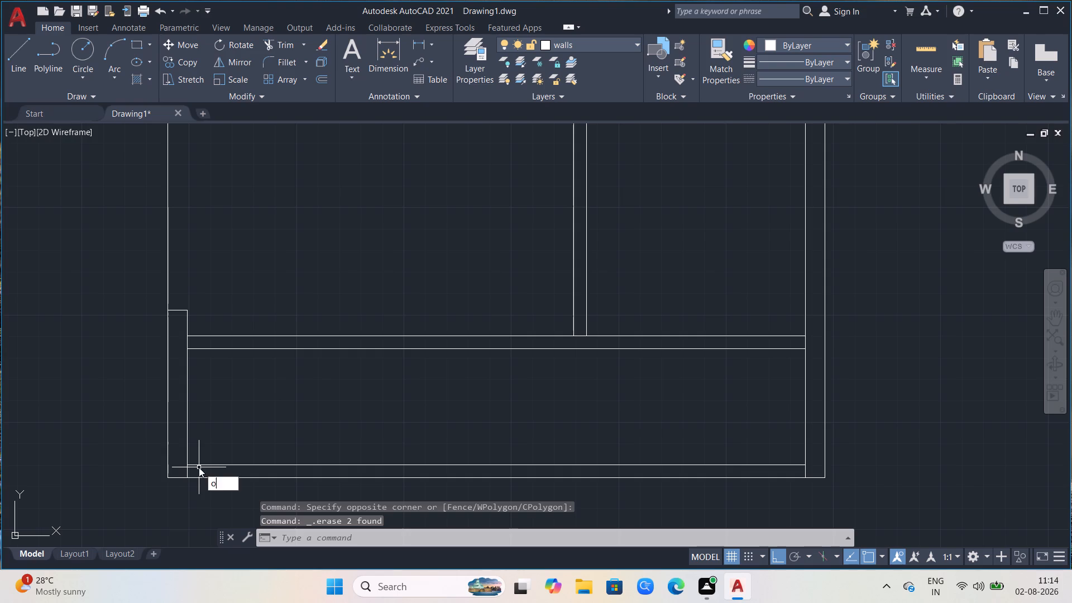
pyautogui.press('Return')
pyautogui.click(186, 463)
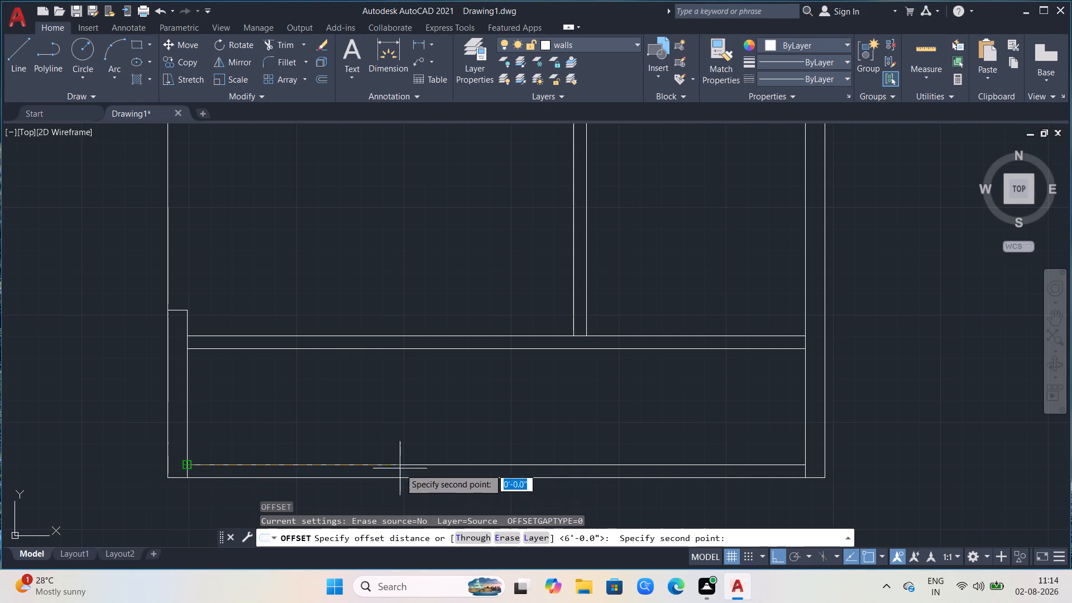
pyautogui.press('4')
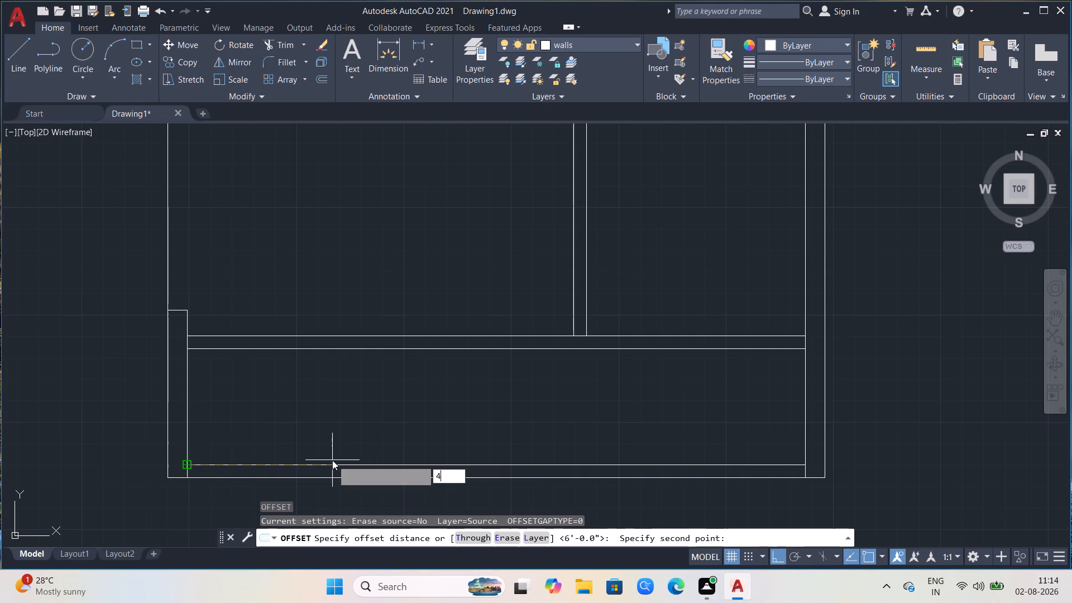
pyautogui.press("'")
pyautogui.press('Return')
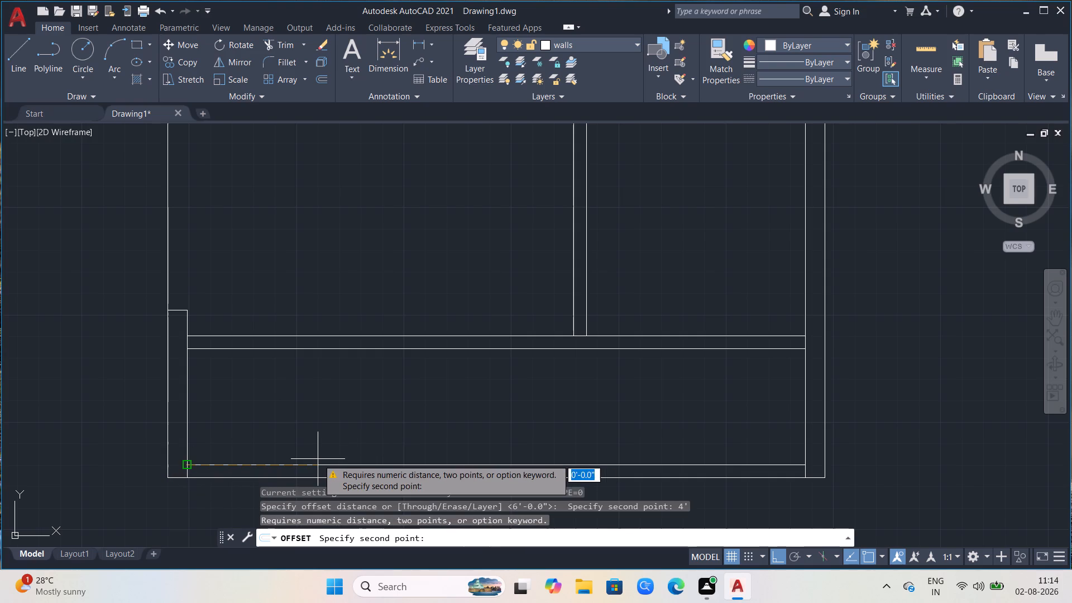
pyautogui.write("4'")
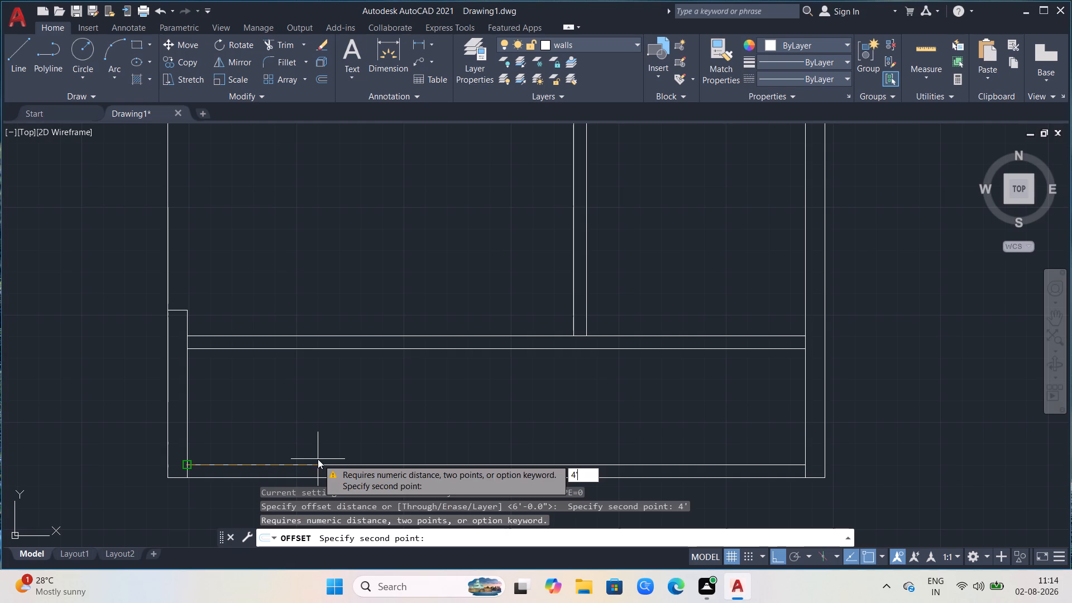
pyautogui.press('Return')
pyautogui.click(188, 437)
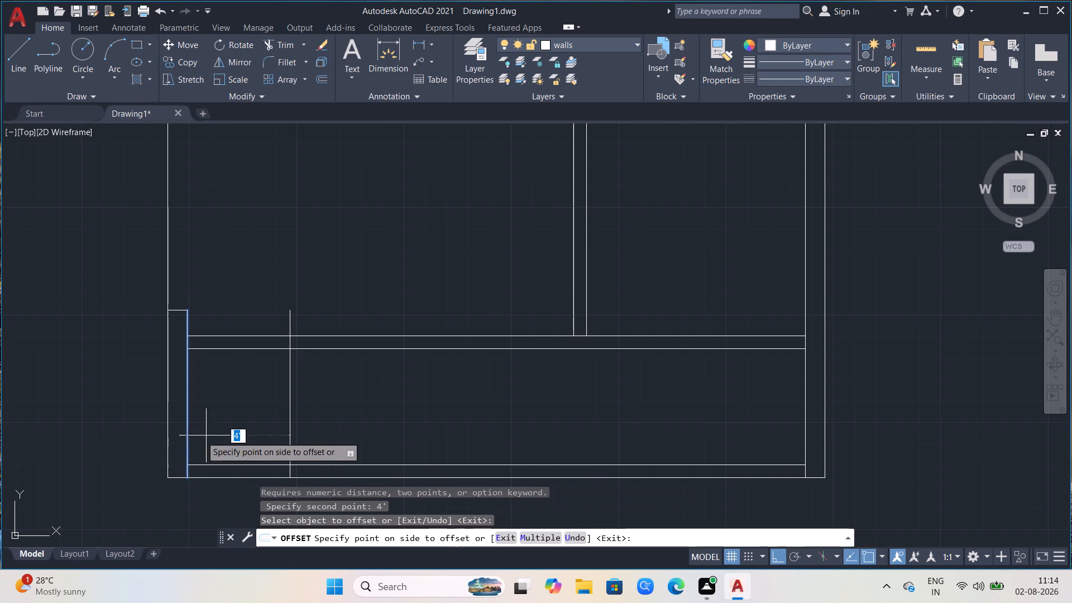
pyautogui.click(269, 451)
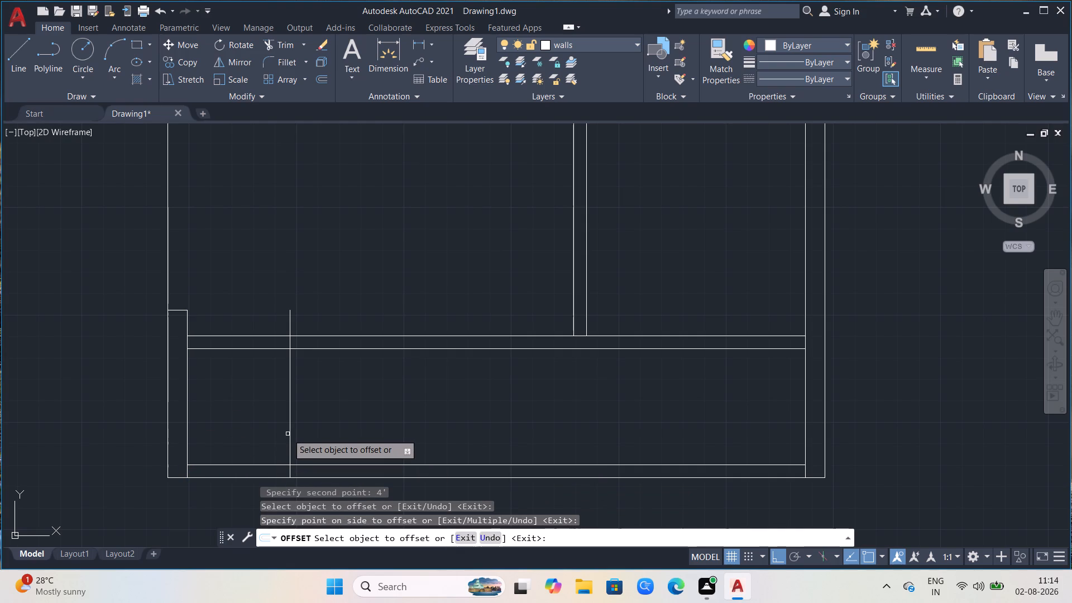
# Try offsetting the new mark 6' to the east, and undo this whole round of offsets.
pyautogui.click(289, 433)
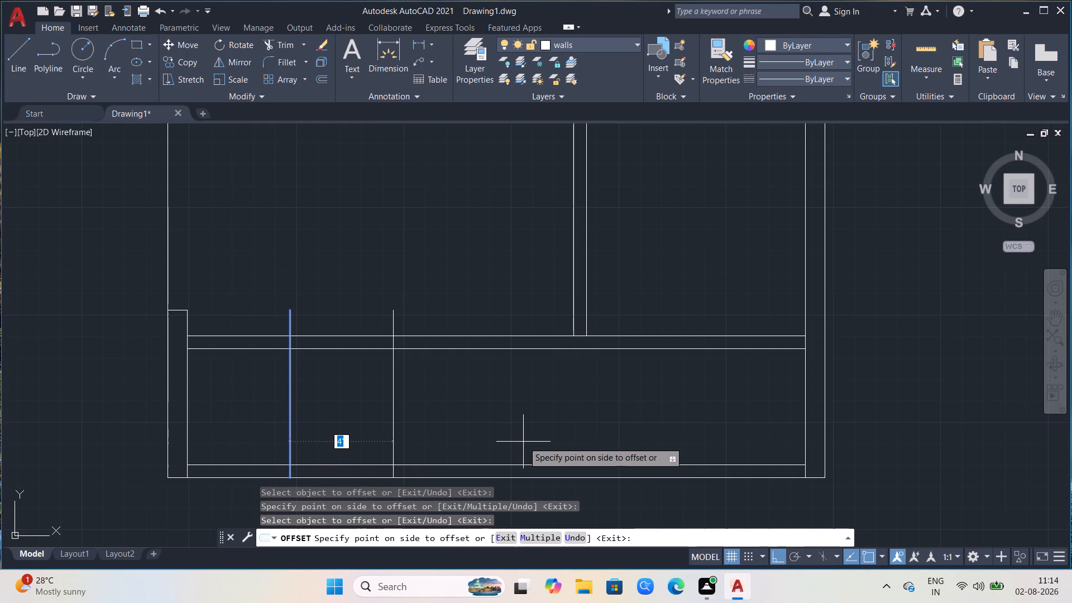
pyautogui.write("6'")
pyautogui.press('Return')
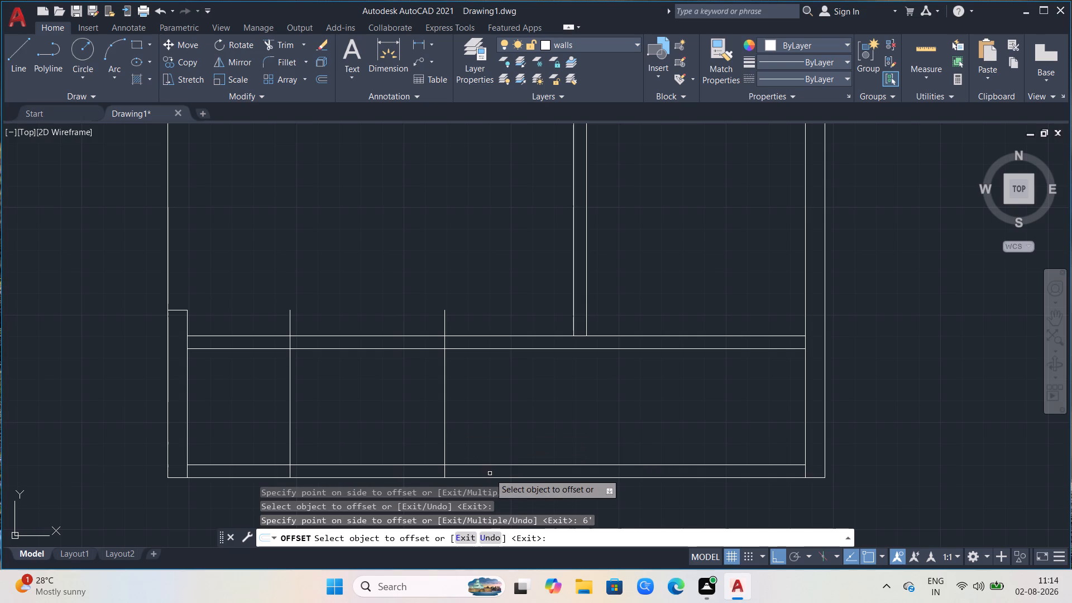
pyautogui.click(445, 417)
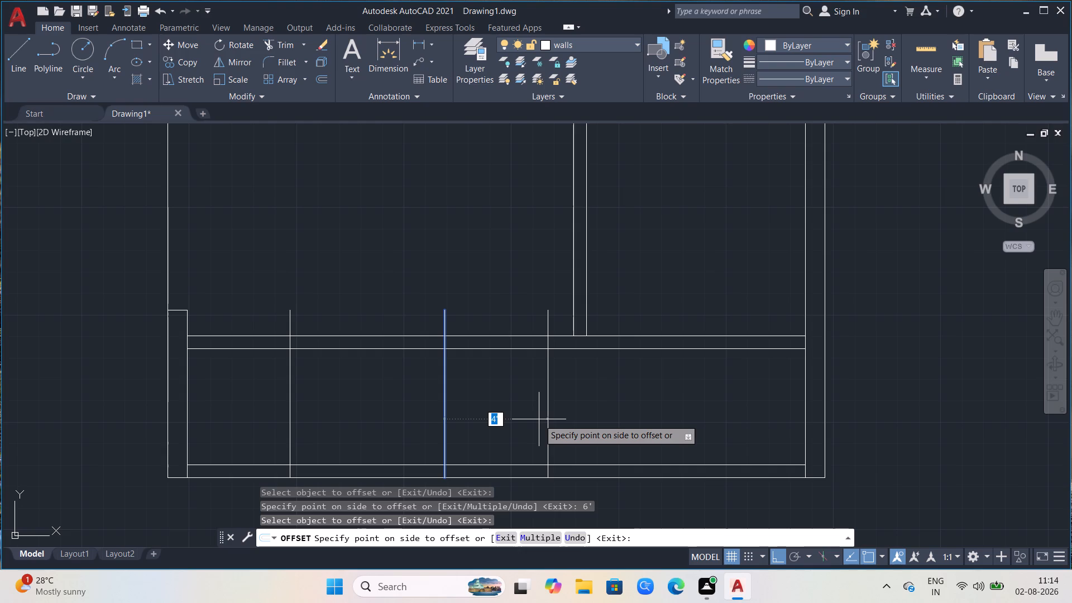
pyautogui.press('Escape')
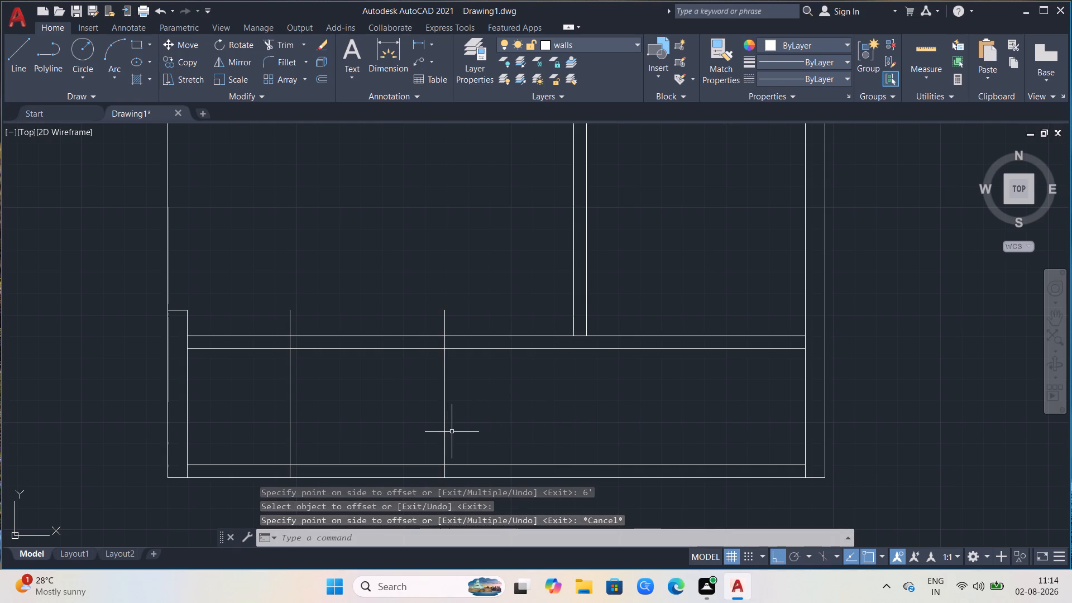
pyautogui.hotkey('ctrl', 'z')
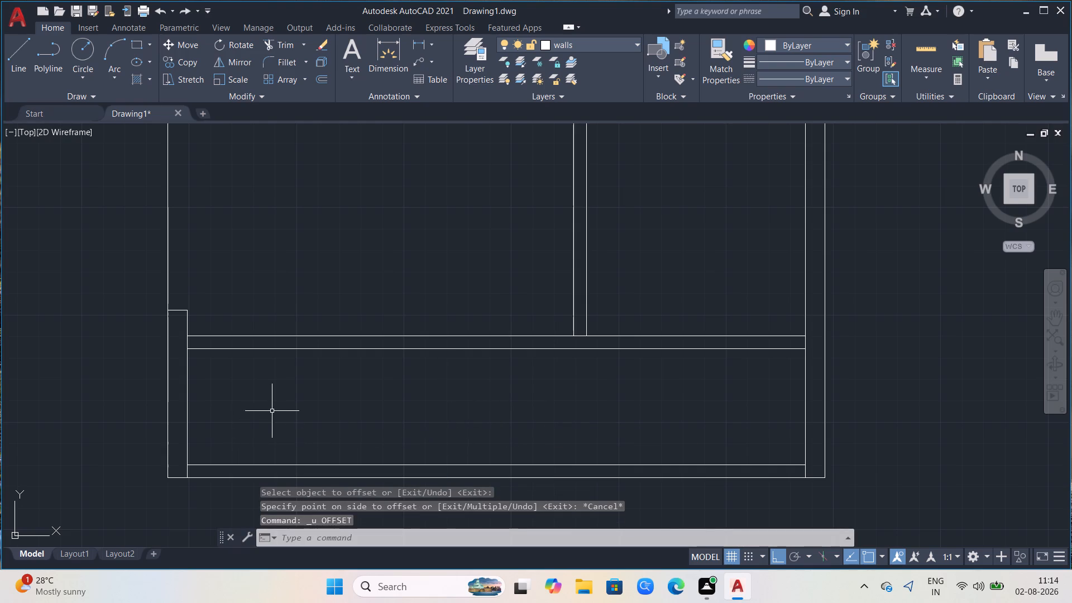
# Offset the inner line of the southwest outer wall segment 4' to the east to mark the opening's near side.
pyautogui.press('o')
pyautogui.press('Return')
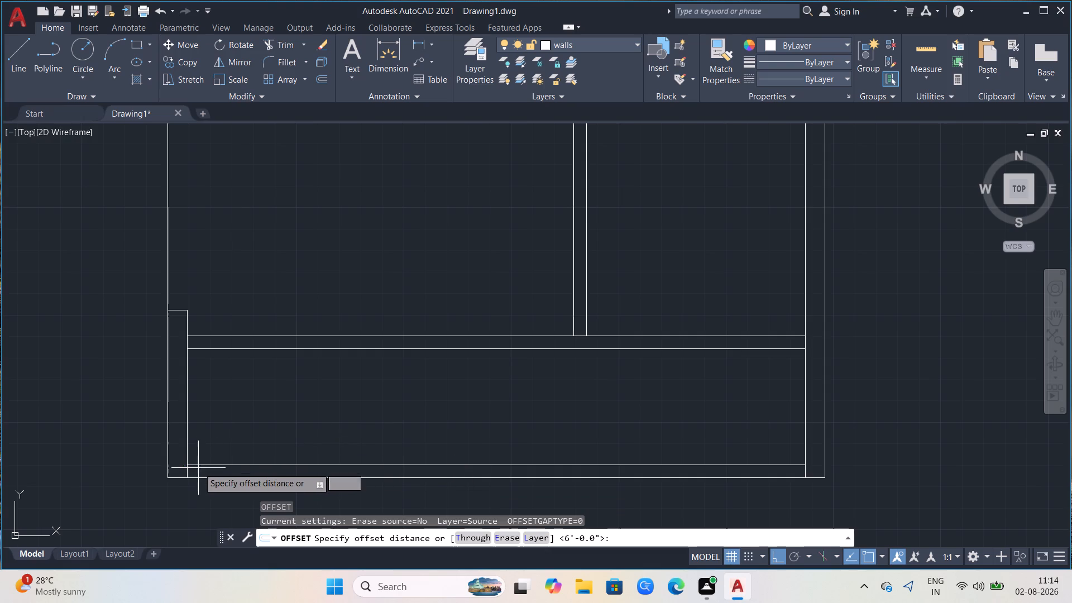
pyautogui.click(188, 466)
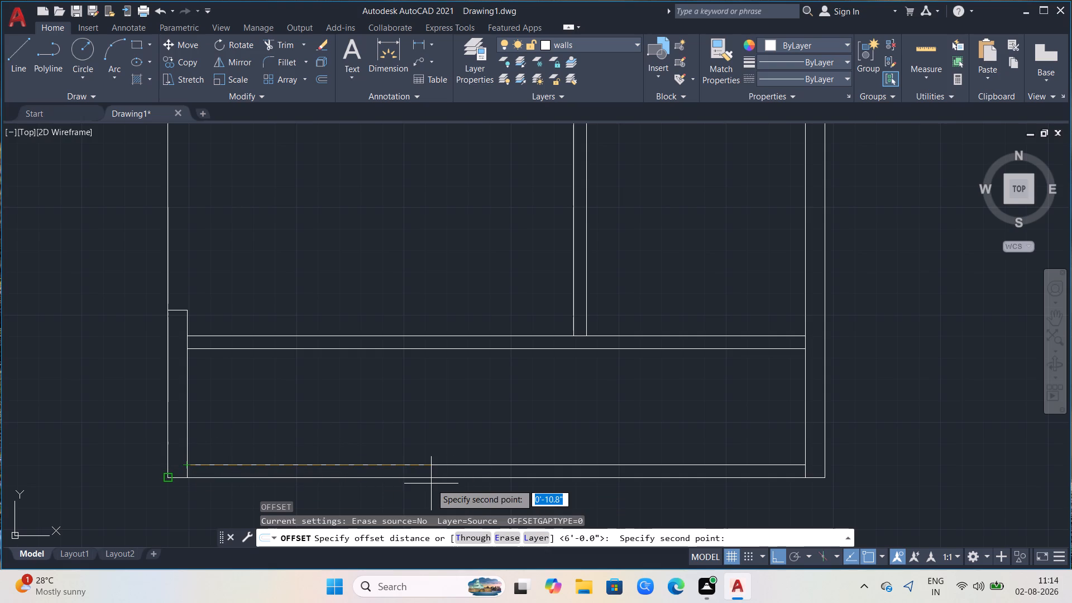
pyautogui.write("4'")
pyautogui.press('Return')
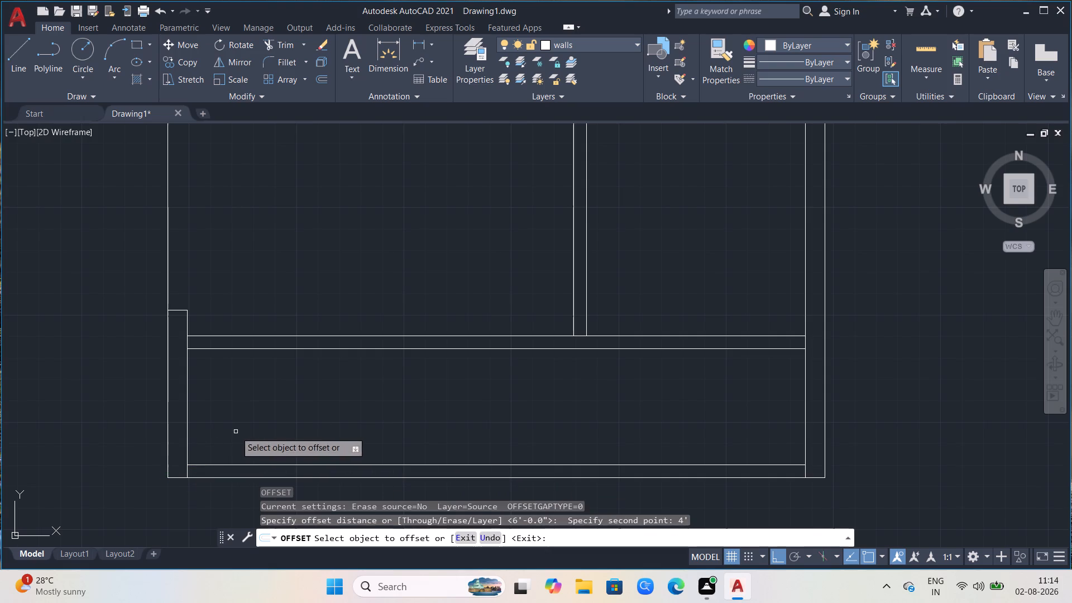
pyautogui.click(187, 428)
pyautogui.click(371, 446)
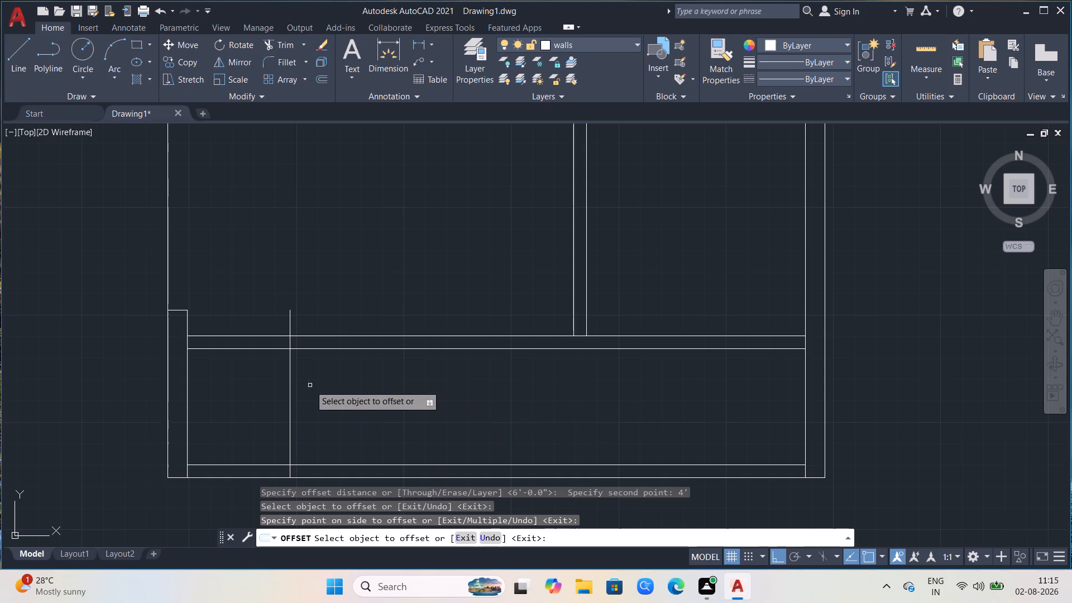
# Offset the new mark 7' to the east to define the opening's far side.
pyautogui.click(289, 403)
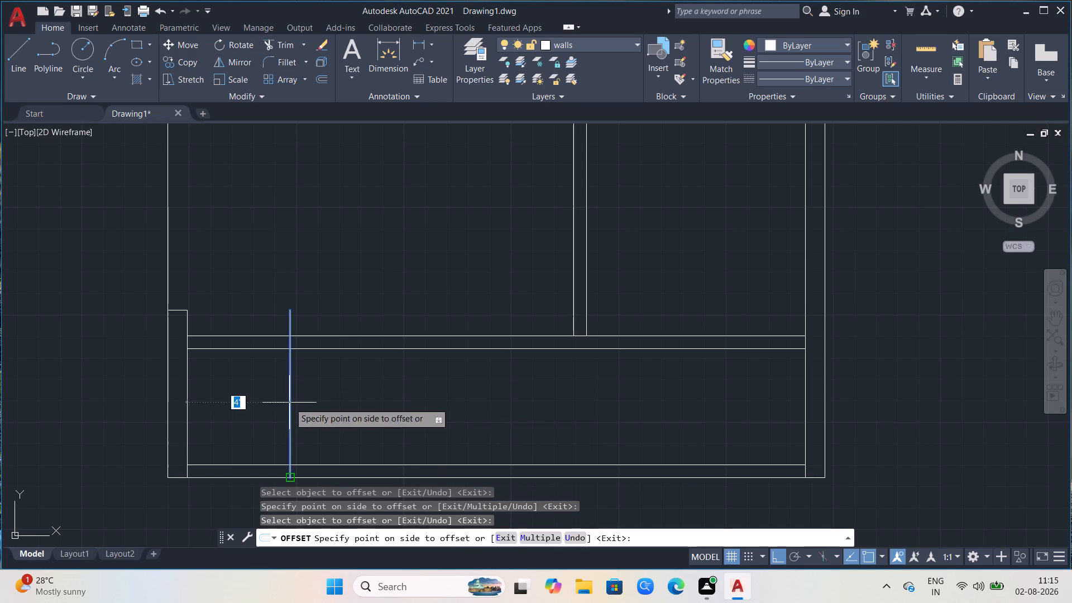
pyautogui.write("7'")
pyautogui.press('Return')
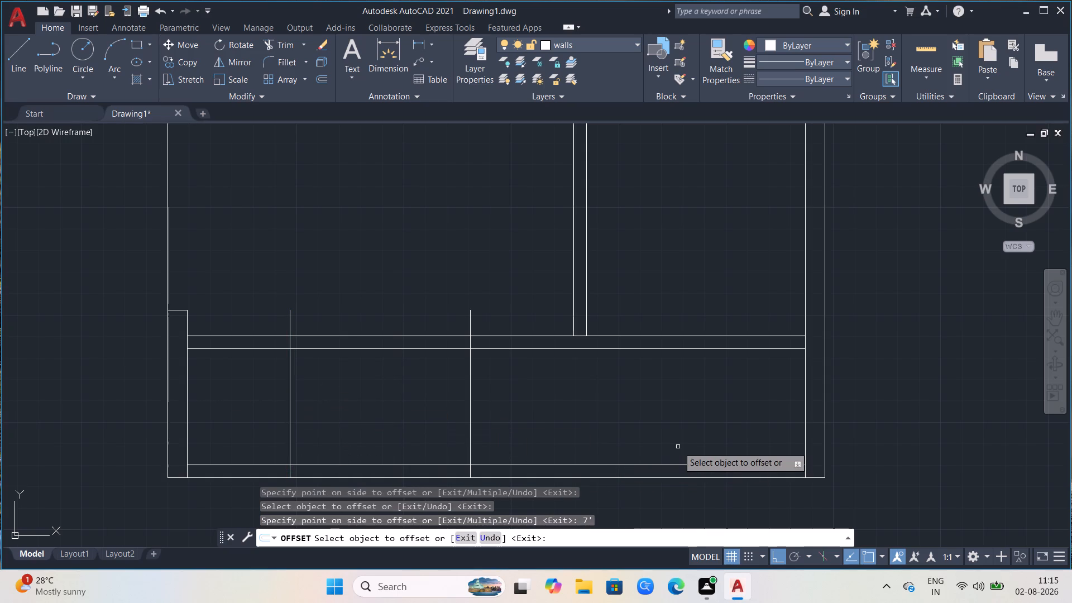
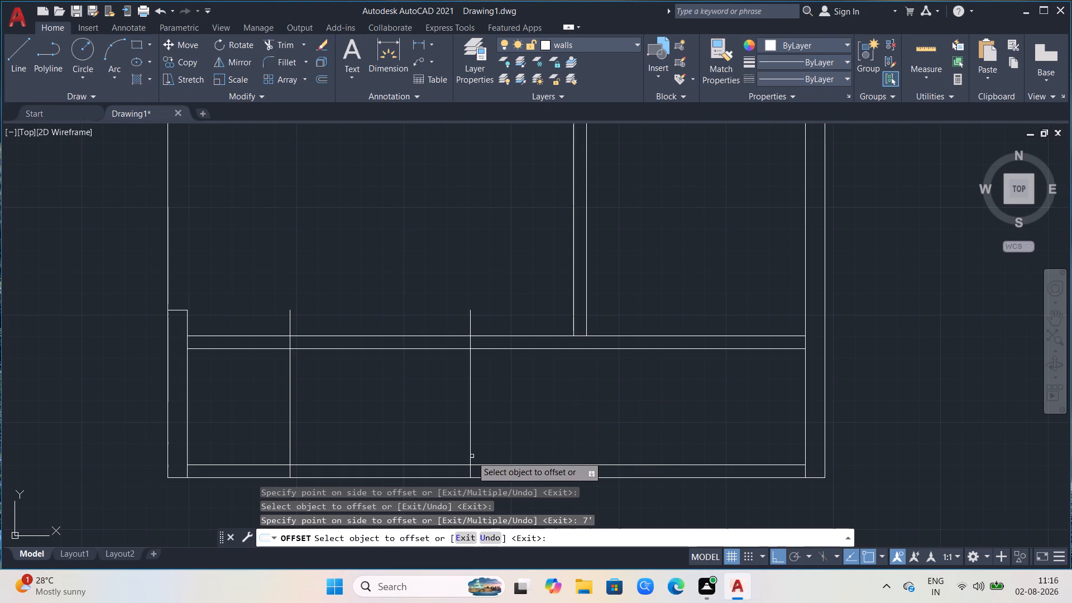
# Offset the easternmost vertical guide line across the bottom room 4' to the east, and offset the resulting copy another 4' east.
pyautogui.moveTo(470, 456); pyautogui.dragTo(487, 460)
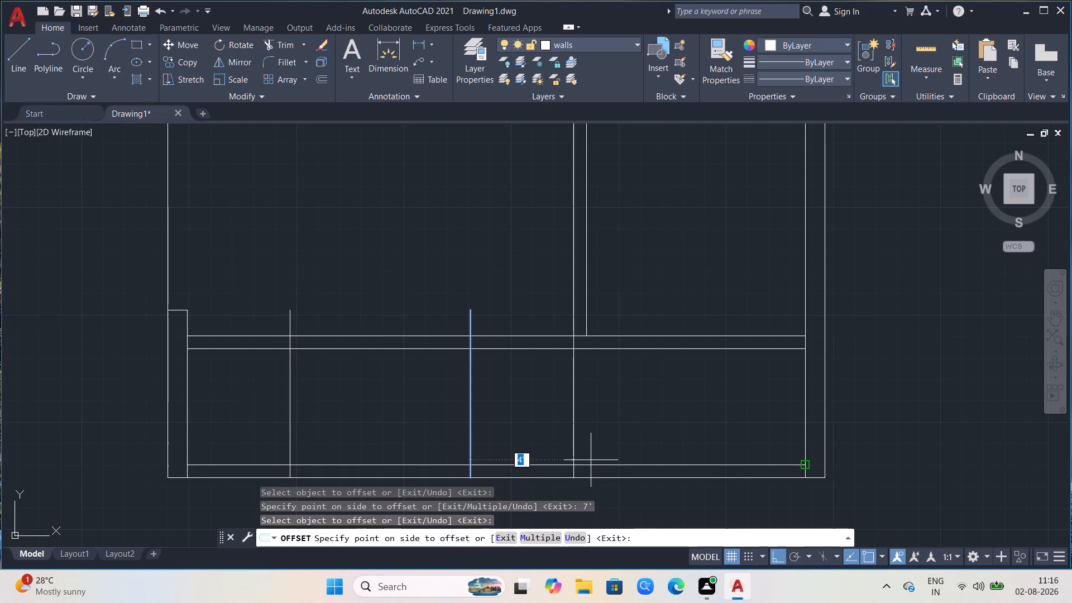
pyautogui.click(591, 460)
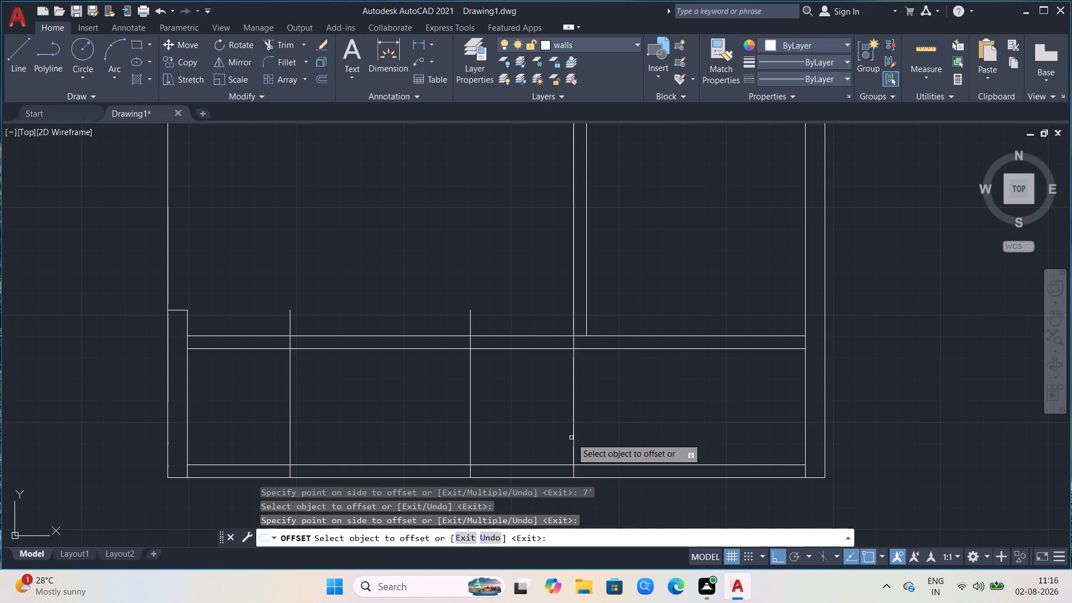
pyautogui.click(572, 438)
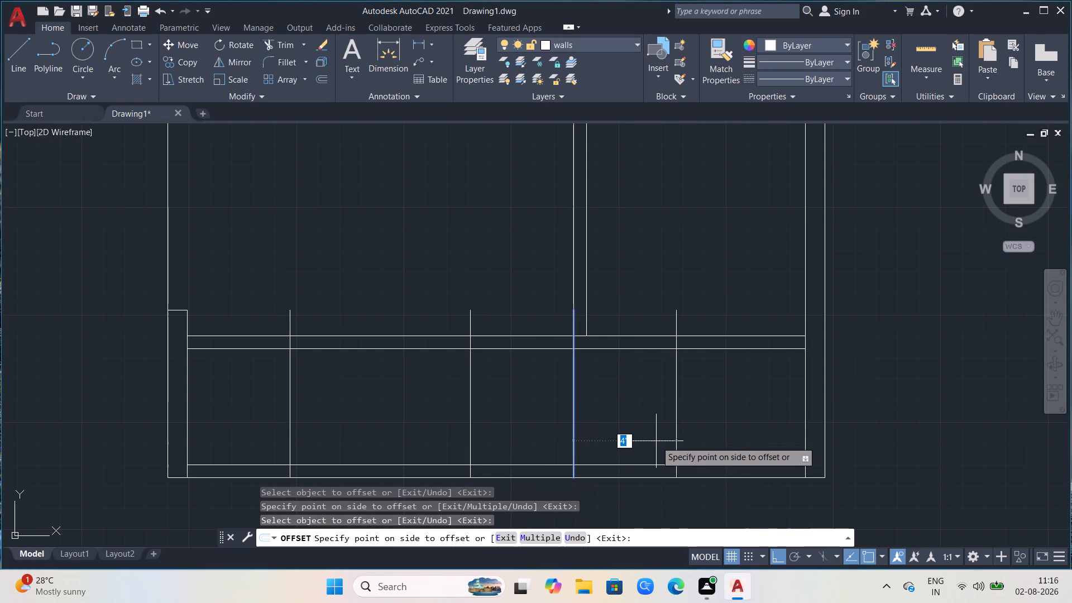
pyautogui.press('4')
pyautogui.press("'")
pyautogui.press('Return')
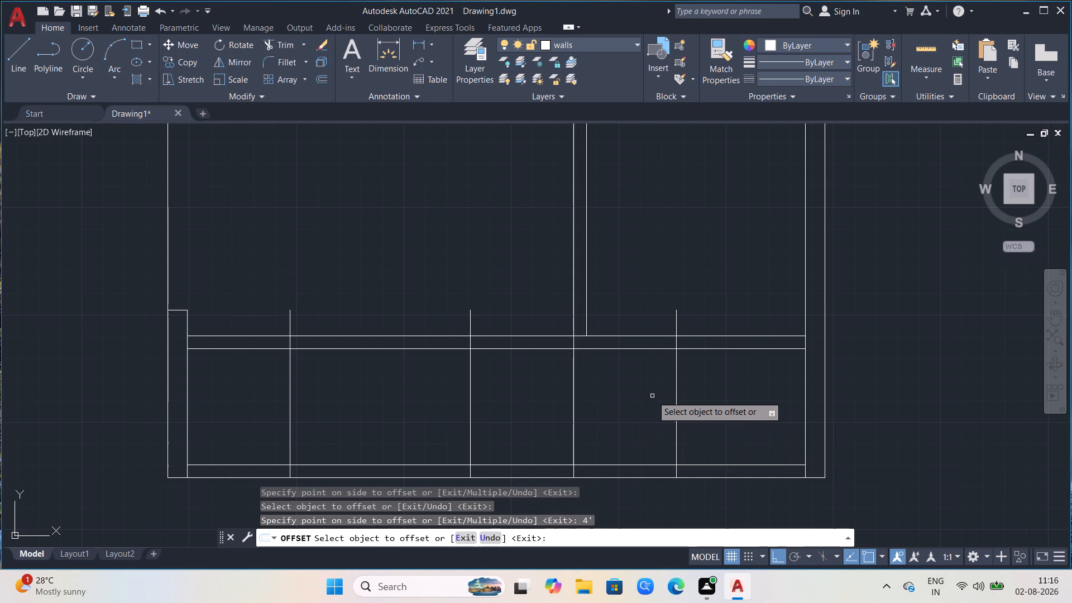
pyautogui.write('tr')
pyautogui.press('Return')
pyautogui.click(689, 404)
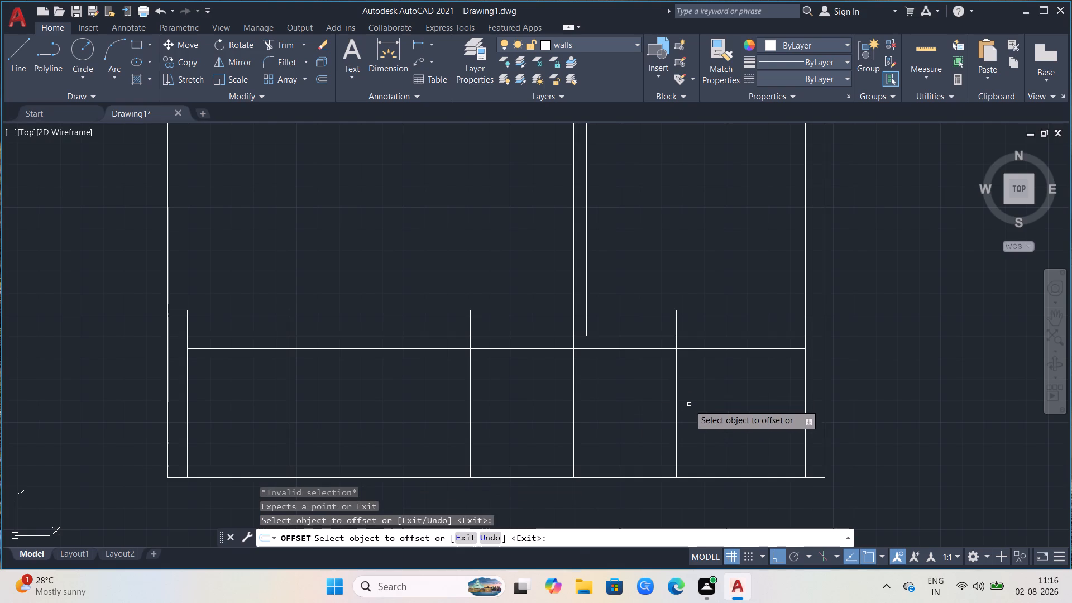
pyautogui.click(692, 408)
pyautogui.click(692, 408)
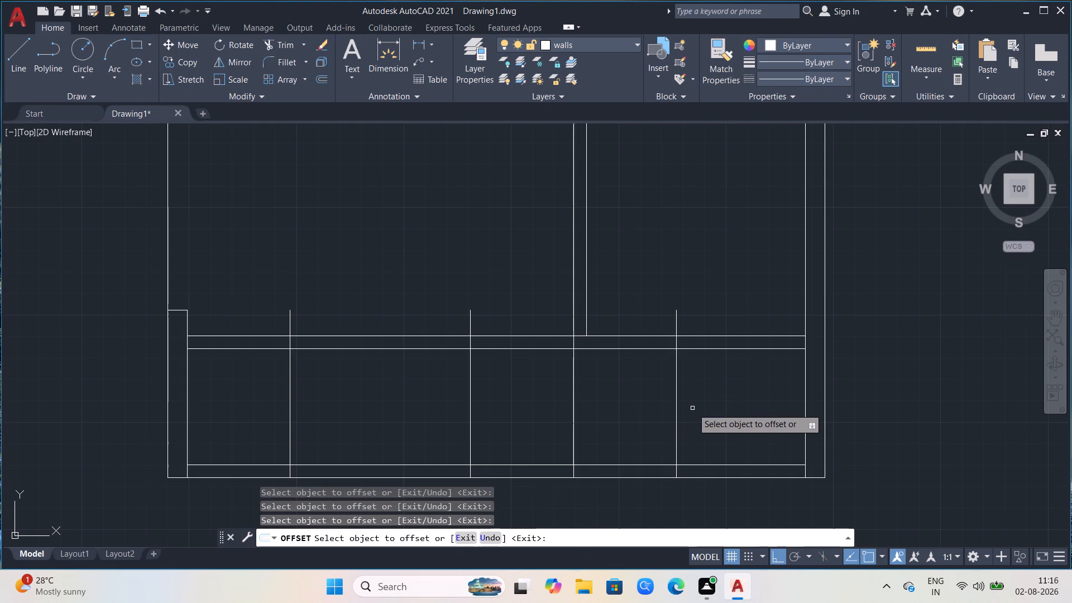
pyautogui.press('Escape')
# Trim the four vertical guide lines across the bottom room between its upper wall and the south wall's inner line.
pyautogui.write('tr')
pyautogui.press('Return')
pyautogui.click(692, 408)
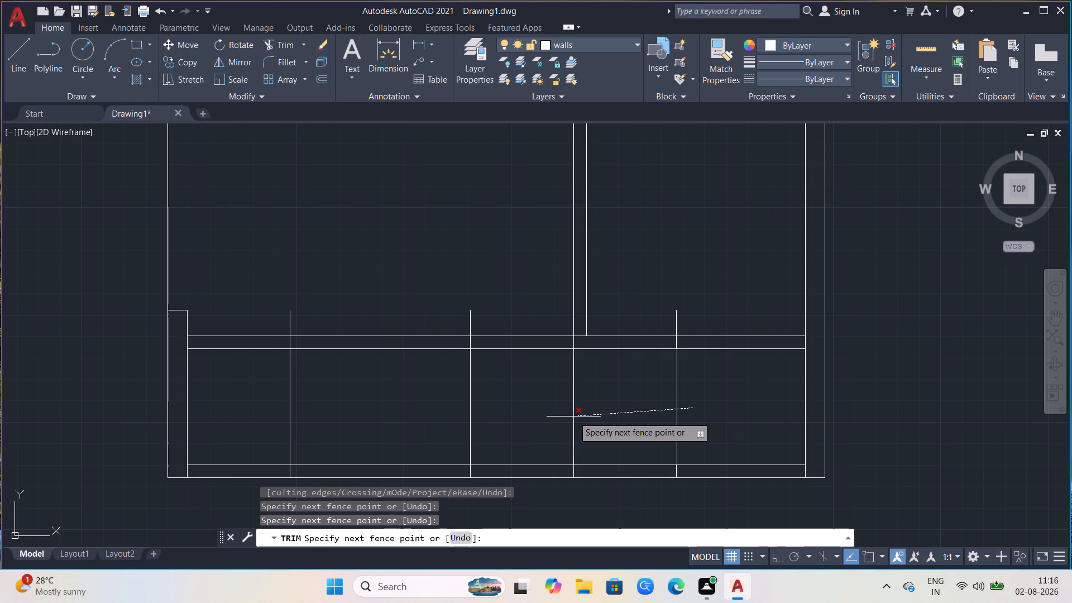
pyautogui.click(561, 423)
pyautogui.moveTo(480, 412); pyautogui.dragTo(471, 412)
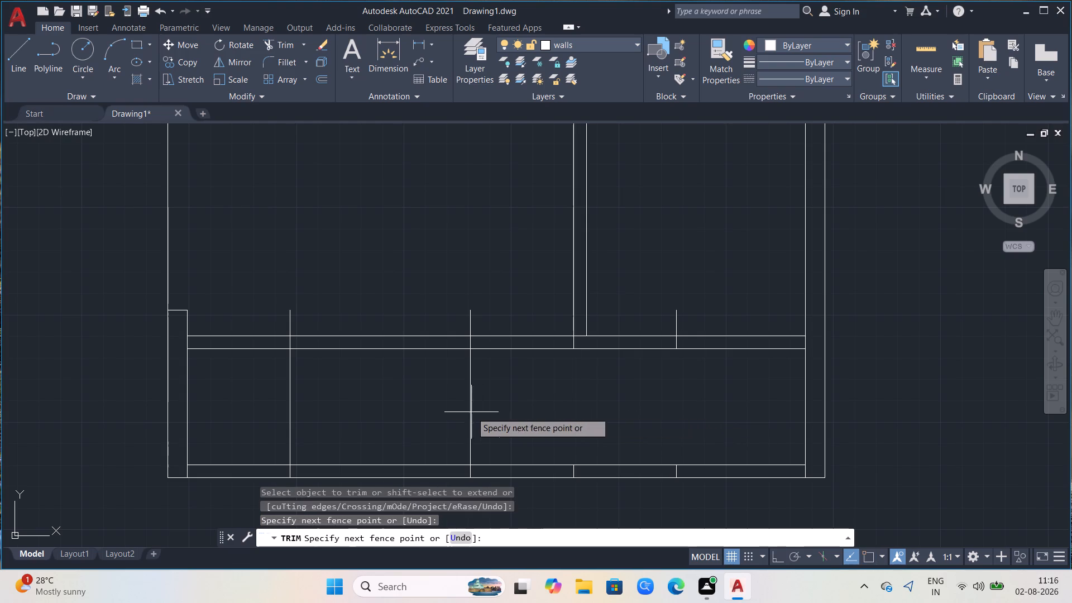
pyautogui.click(284, 418)
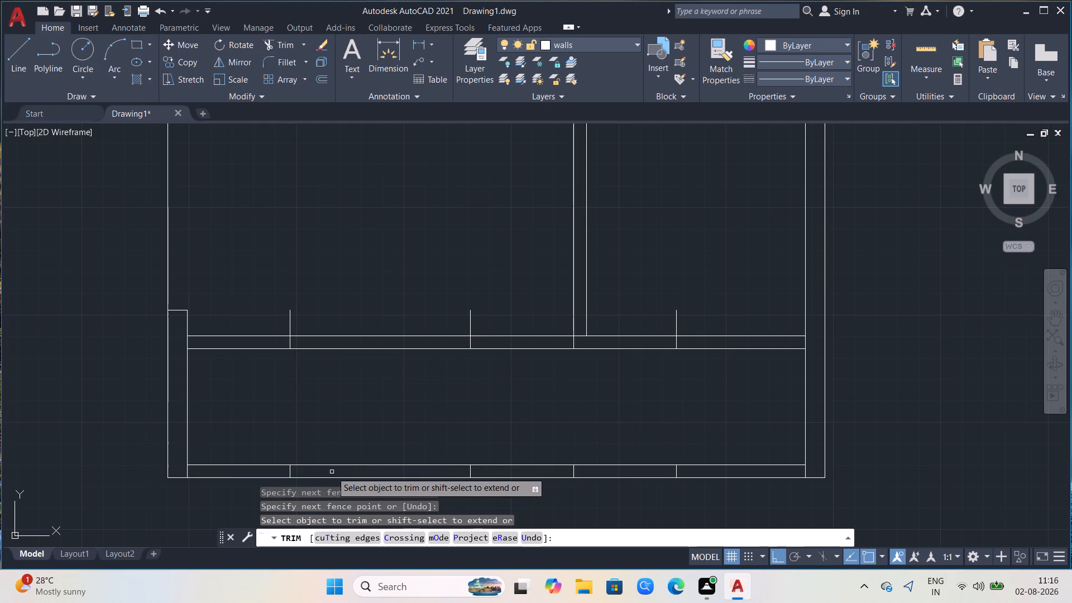
# Trim the south wall's inner line between the first and second guide lines and between the third and fourth.
pyautogui.moveTo(332, 472); pyautogui.dragTo(337, 464)
pyautogui.click(344, 457)
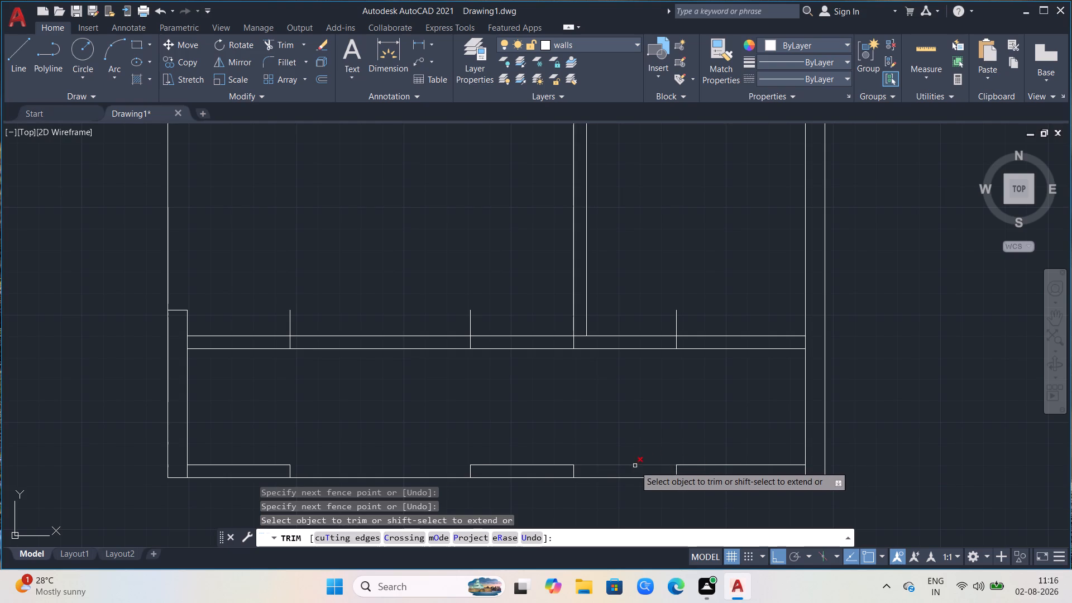
pyautogui.click(635, 466)
# Trim the west wall's inner line where it crosses the south wall to clean up the southwest corner.
pyautogui.scroll(-1, 1071, 416)
pyautogui.scroll(-1, 904, 442)
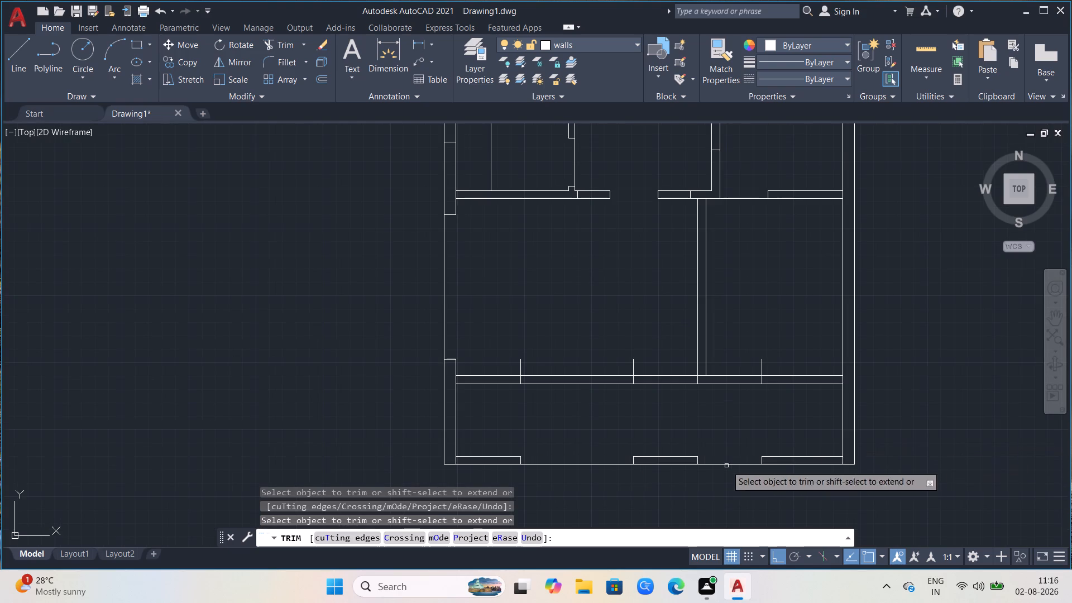
pyautogui.scroll(1, 403, 492)
pyautogui.scroll(2, 525, 432)
pyautogui.scroll(-1, 606, 327)
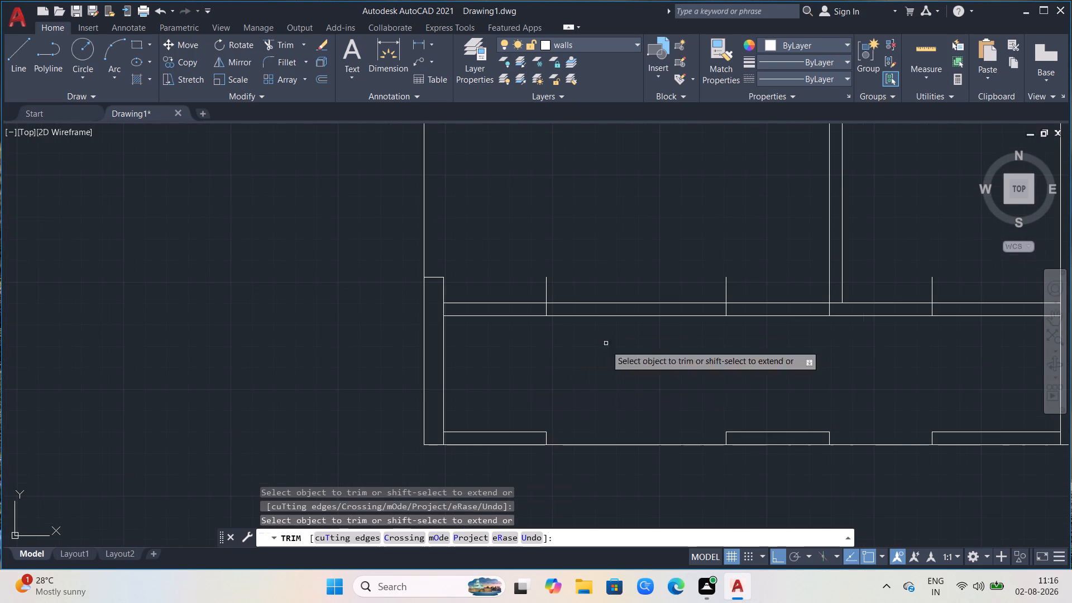
pyautogui.scroll(2, 465, 439)
pyautogui.click(440, 435)
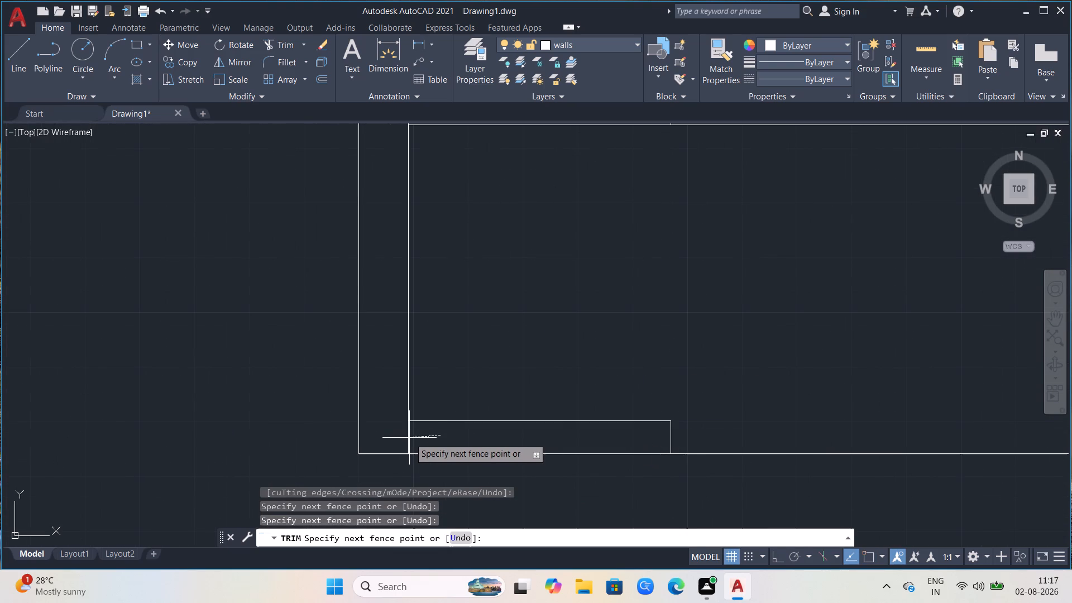
pyautogui.click(405, 439)
pyautogui.scroll(-1, 657, 312)
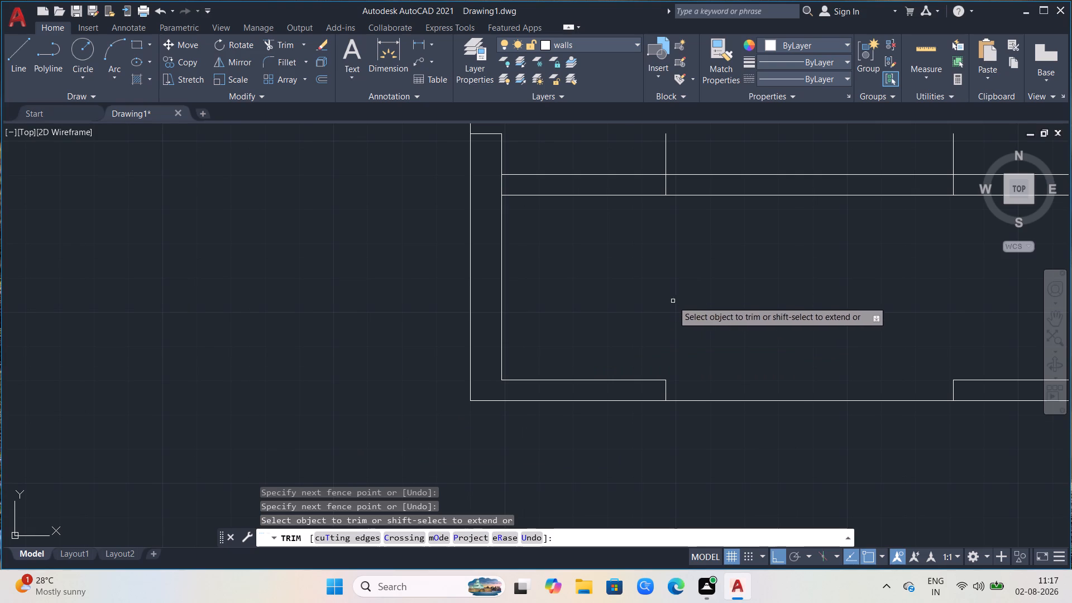
pyautogui.scroll(-1, 621, 293)
pyautogui.press('Escape')
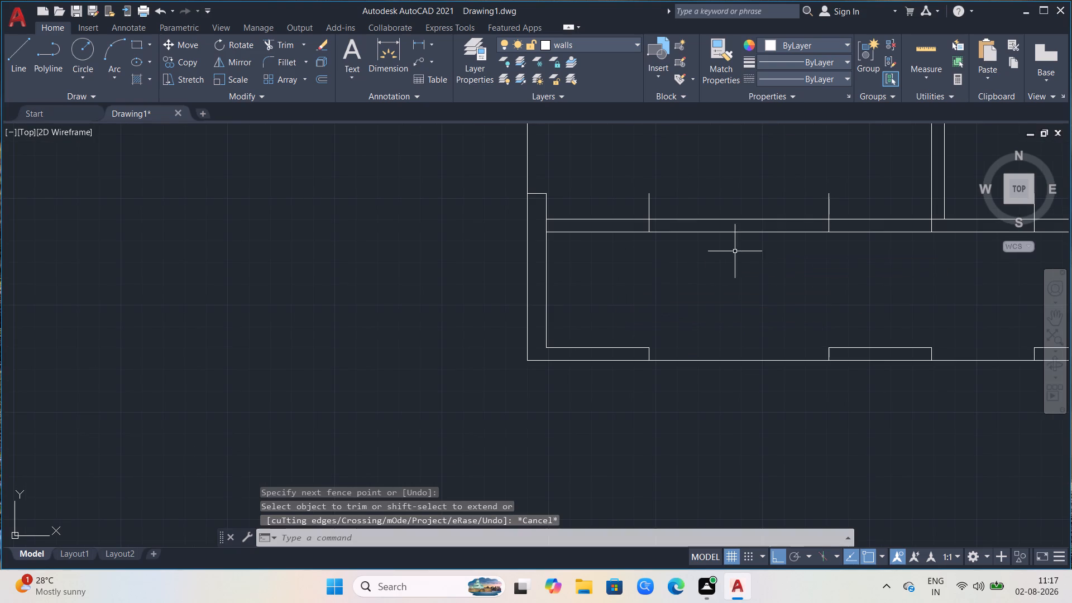
# Delete the three leftover guide line stubs that extend above the bottom room's upper wall.
pyautogui.moveTo(878, 195); pyautogui.dragTo(871, 198)
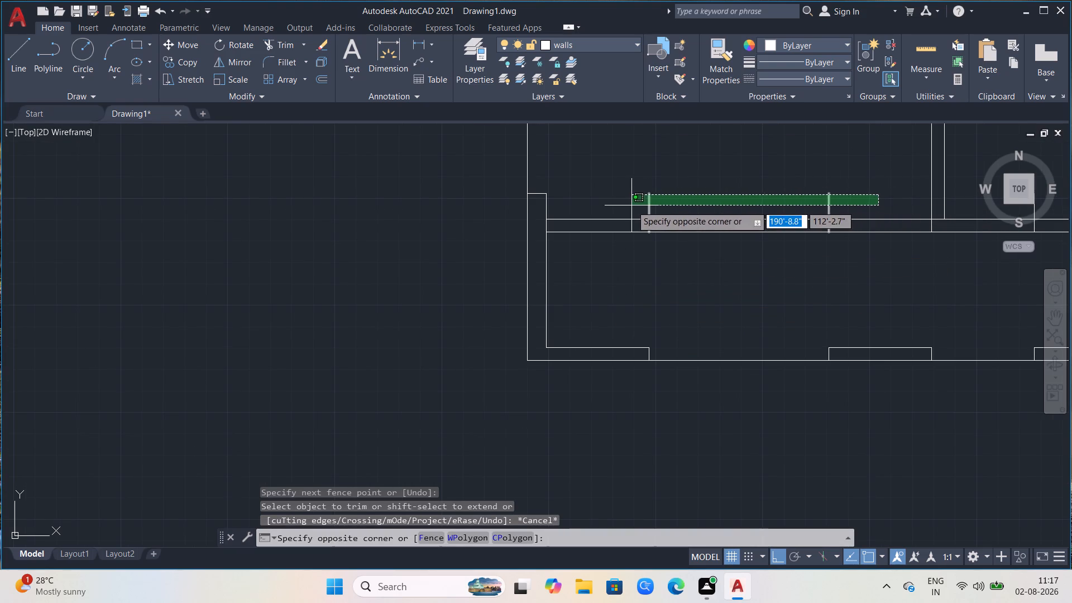
pyautogui.click(631, 205)
pyautogui.scroll(-2, 427, 275)
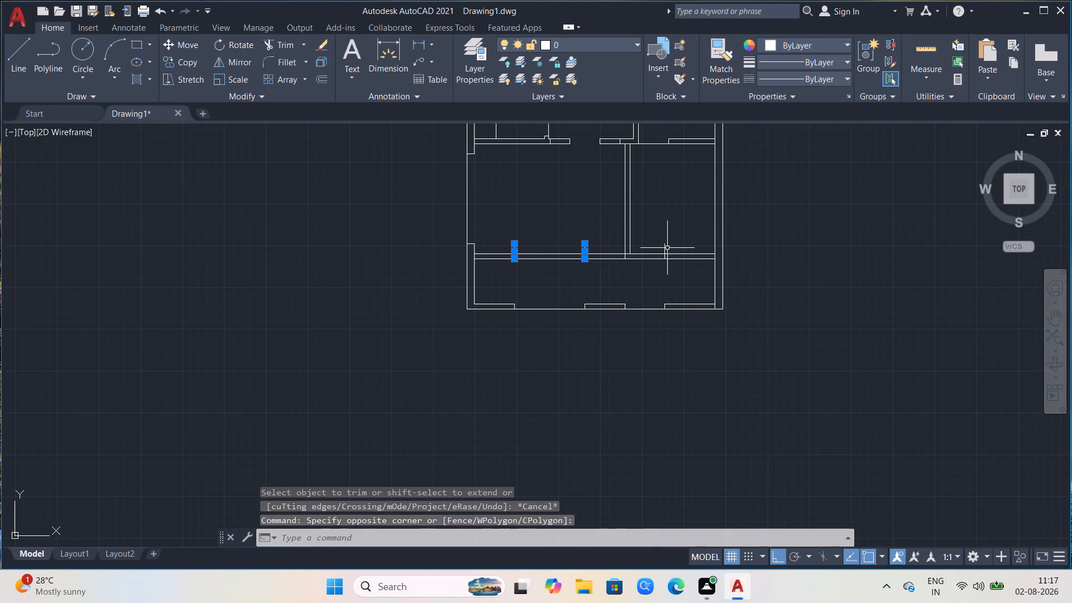
pyautogui.click(667, 248)
pyautogui.click(662, 248)
pyautogui.press('Delete')
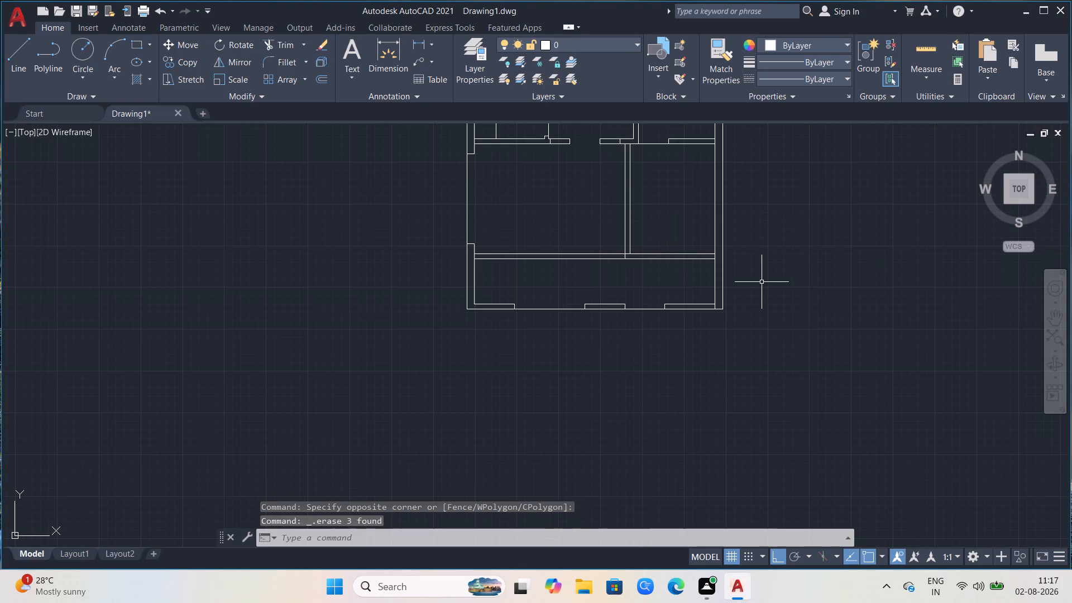
# Trim the east wall's inner line where it crosses the south wall to clean up the southeast corner.
pyautogui.scroll(-1, 389, 348)
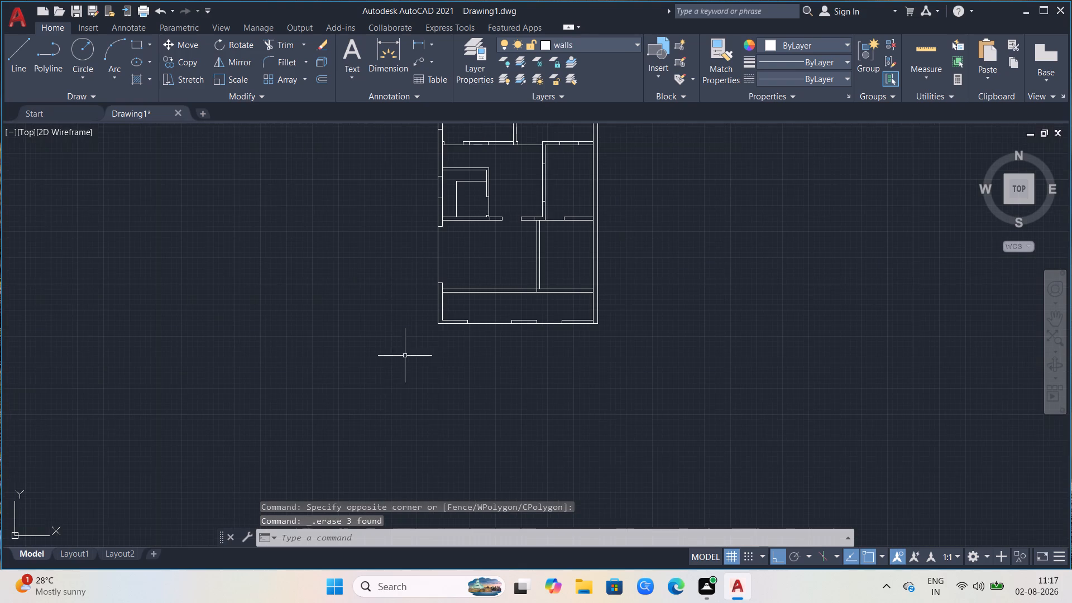
pyautogui.scroll(2, 566, 394)
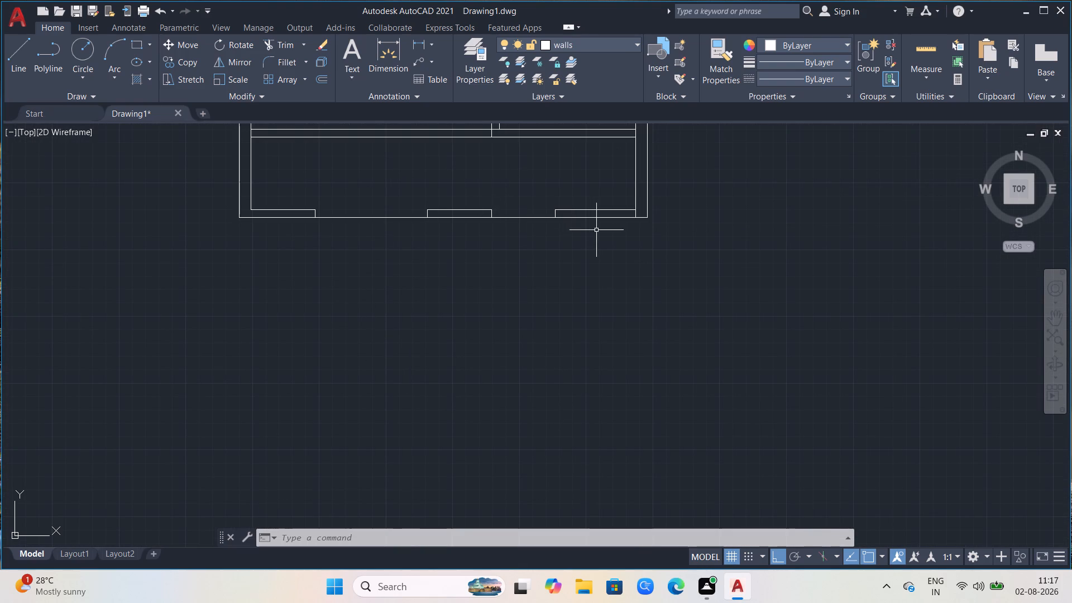
pyautogui.scroll(-1, 495, 270)
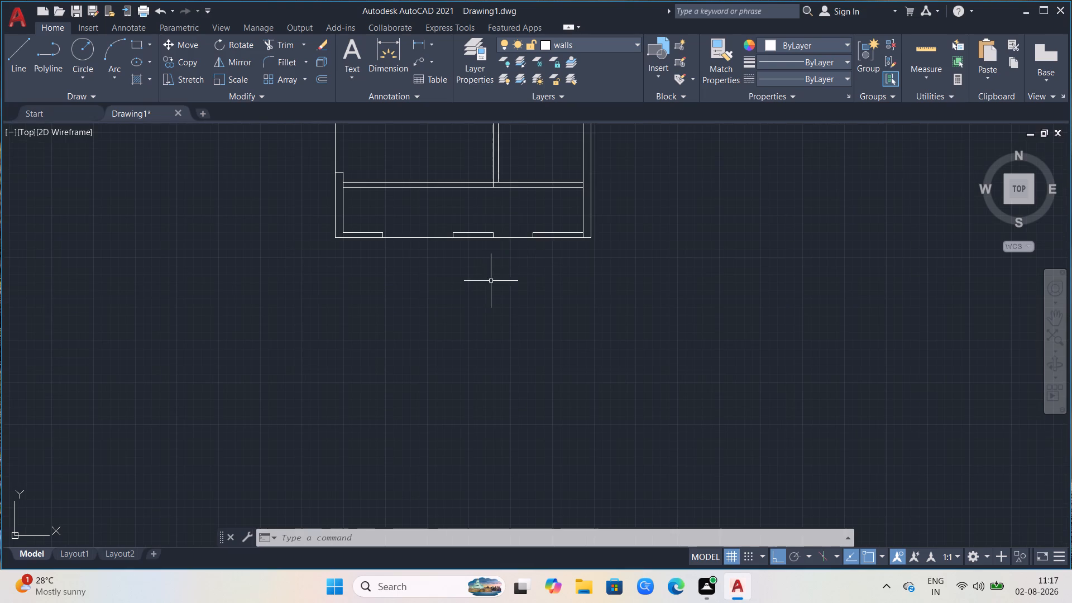
pyautogui.scroll(1, 571, 239)
pyautogui.write('tr')
pyautogui.press('Return')
pyautogui.scroll(2, 567, 241)
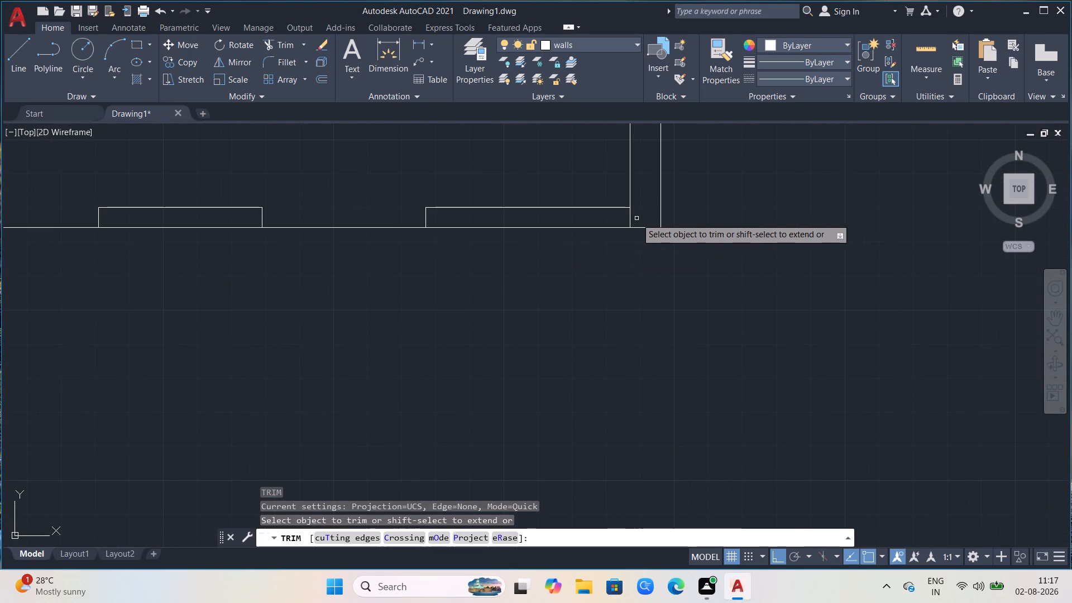
pyautogui.click(630, 215)
pyautogui.scroll(-6, 666, 267)
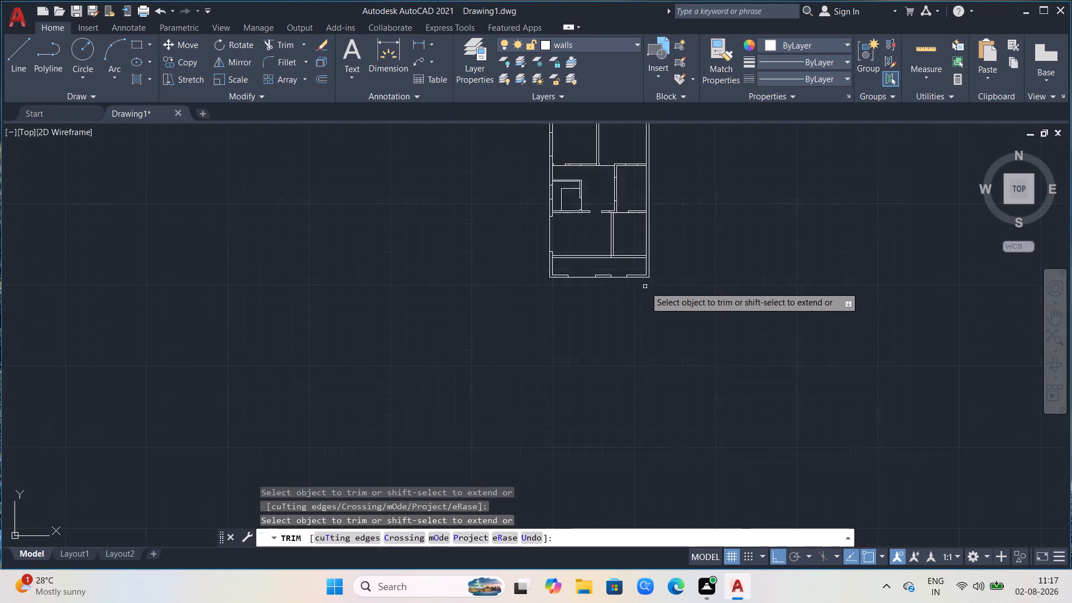
pyautogui.scroll(2, 709, 173)
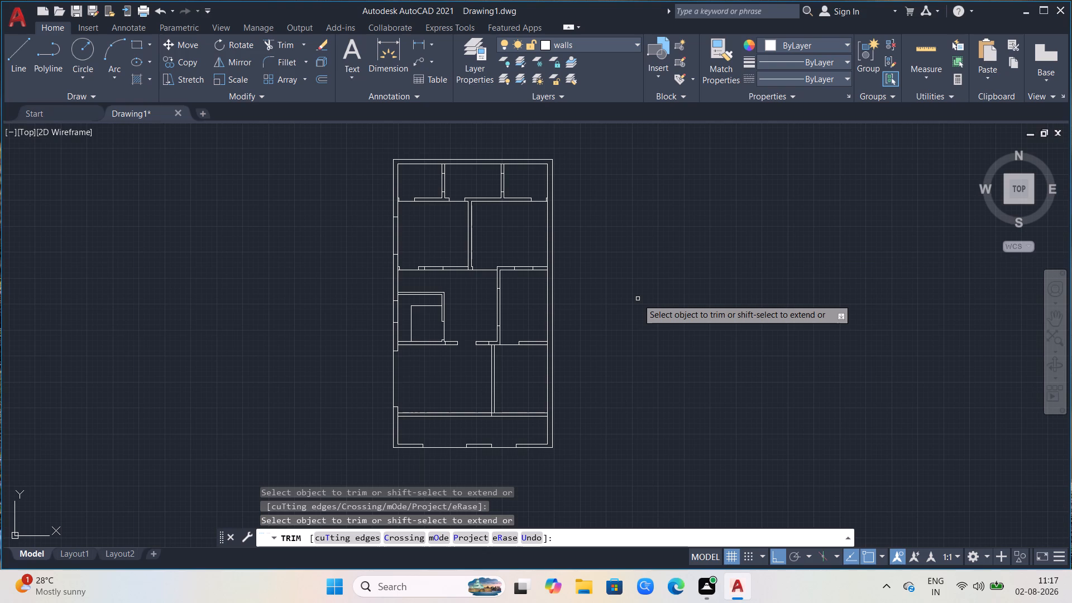
pyautogui.press('Escape')
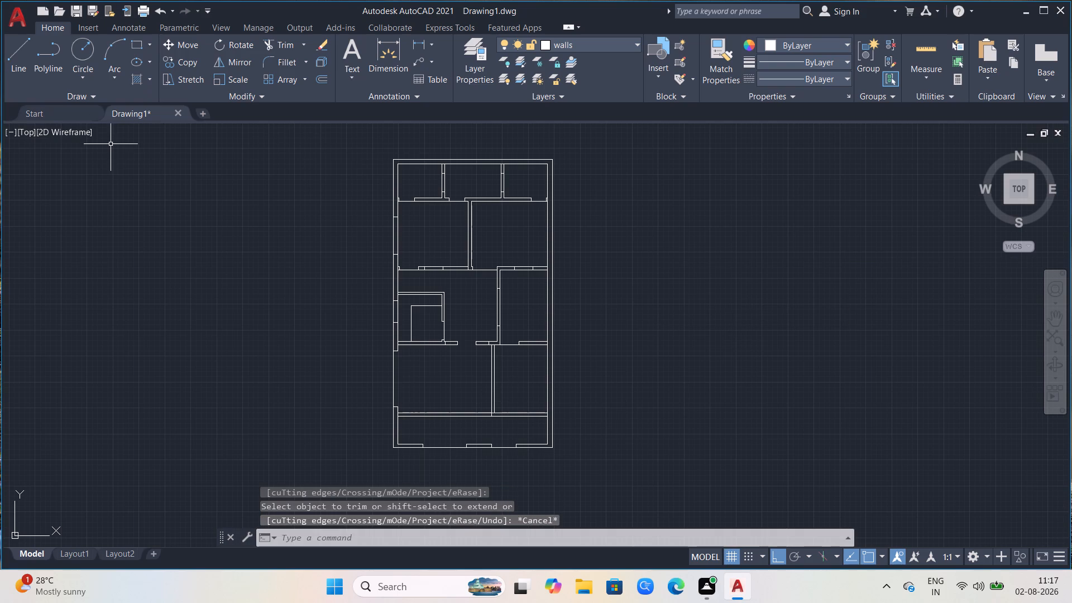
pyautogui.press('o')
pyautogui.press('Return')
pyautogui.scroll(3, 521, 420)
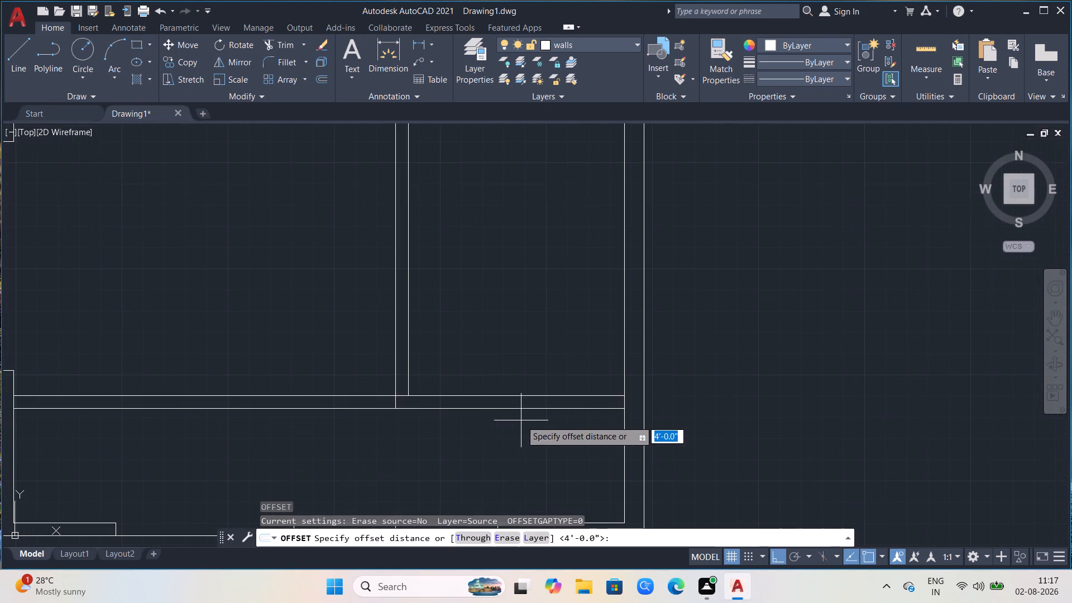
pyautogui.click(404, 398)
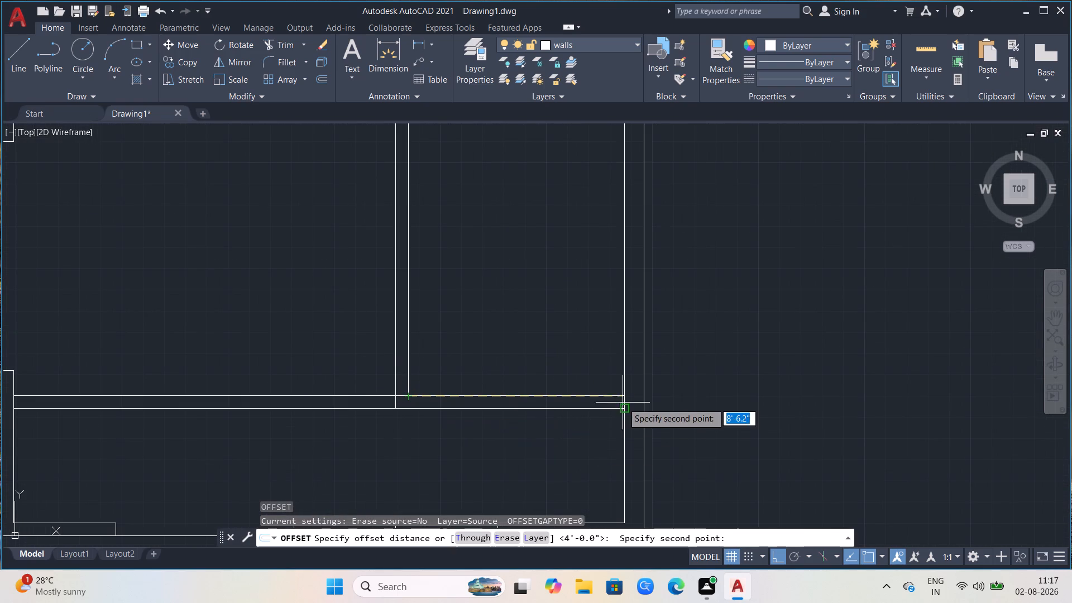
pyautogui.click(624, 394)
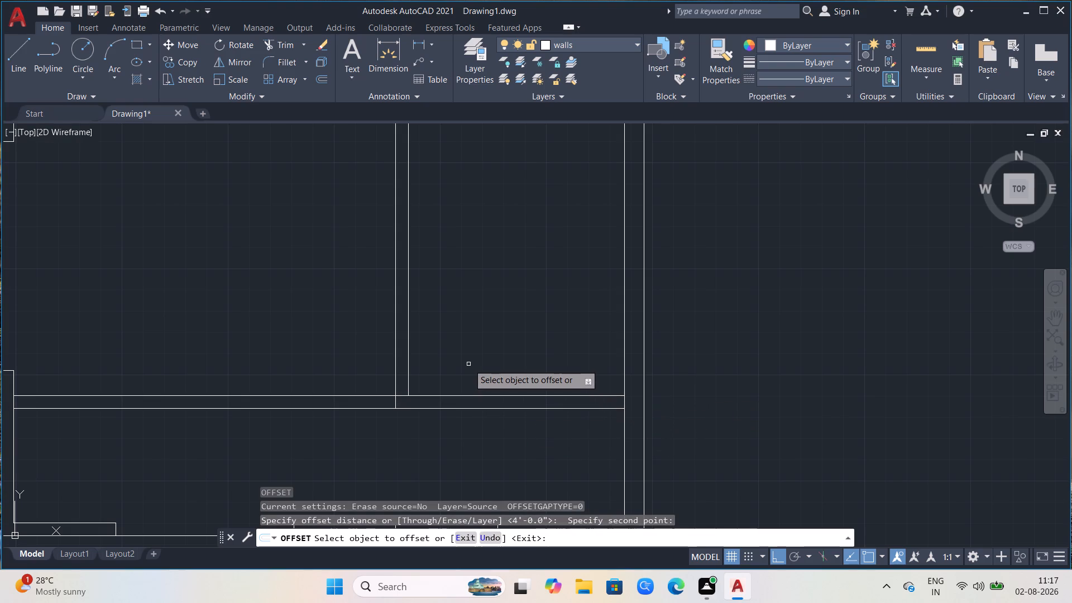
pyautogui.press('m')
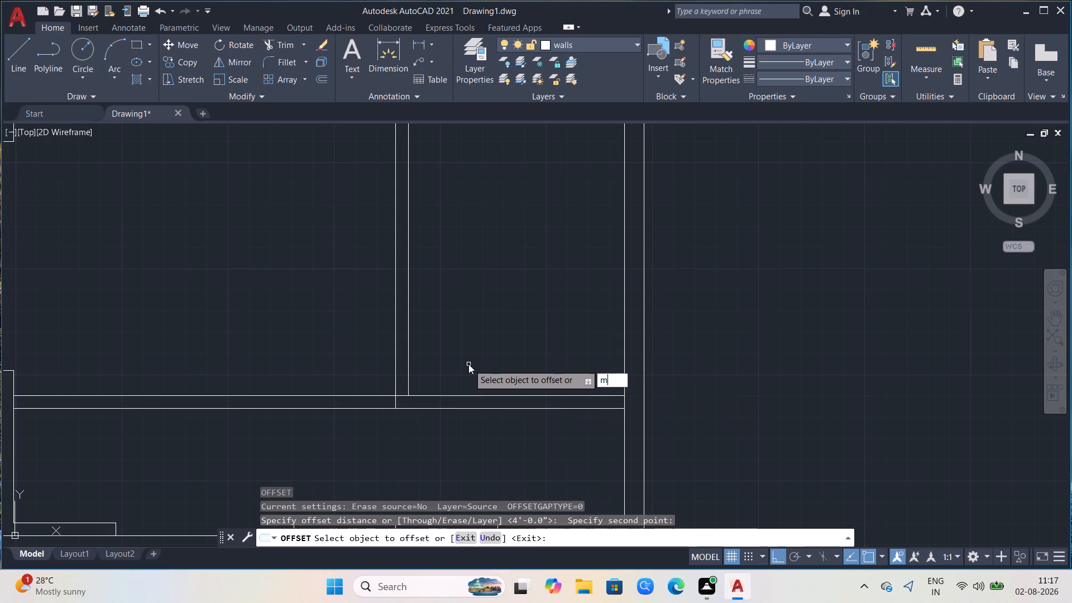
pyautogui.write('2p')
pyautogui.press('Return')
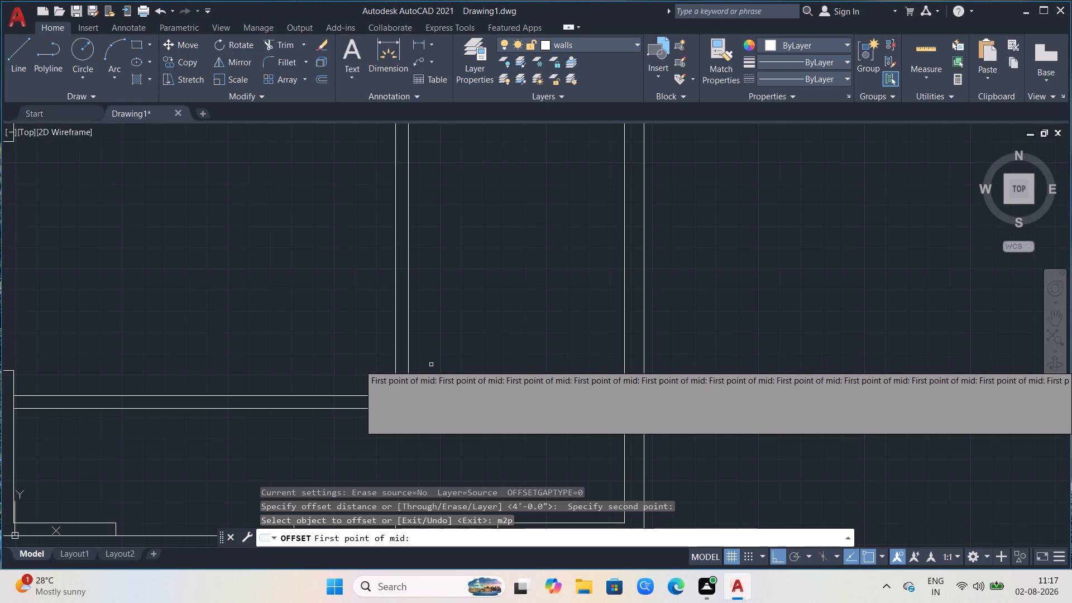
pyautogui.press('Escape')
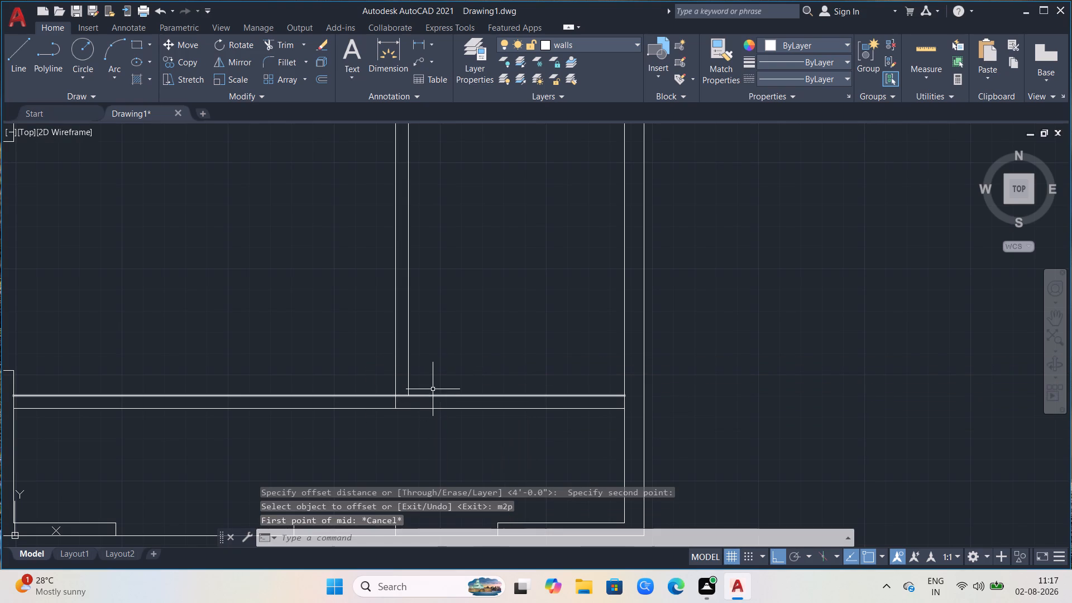
# Draw a vertical construction line midway between the right face of the lower interior partition and the east wall's inner line.
pyautogui.press('x')
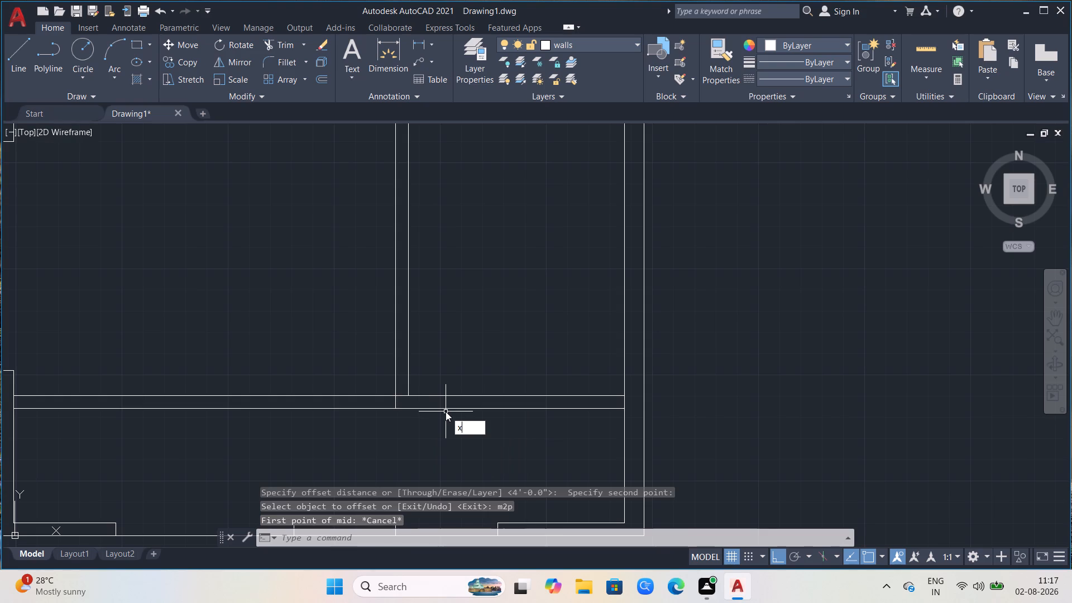
pyautogui.press('l')
pyautogui.press('Return')
pyautogui.write('m2p')
pyautogui.press('Return')
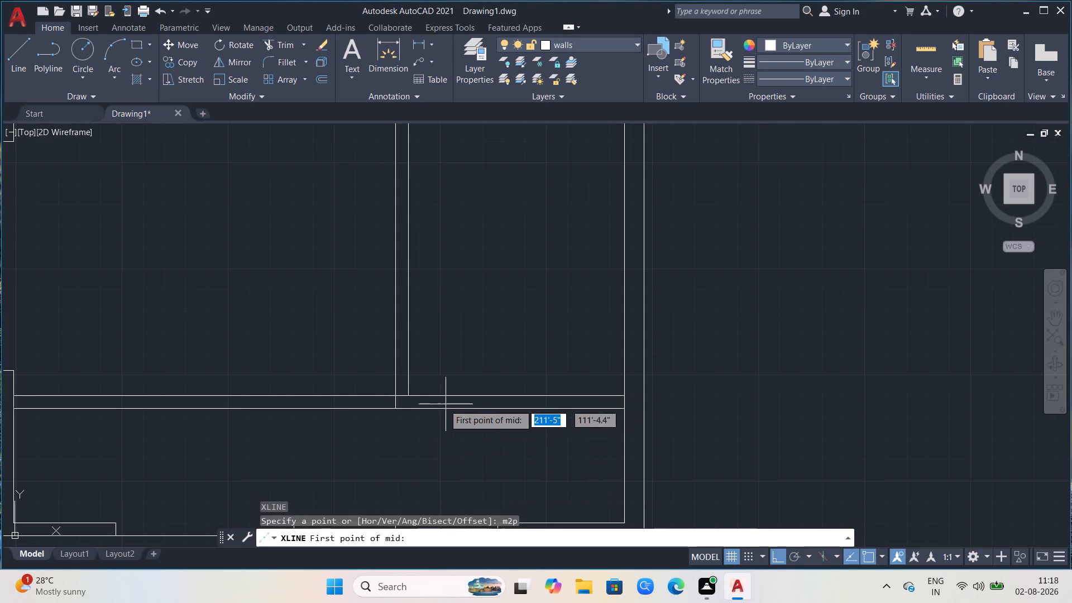
pyautogui.click(405, 397)
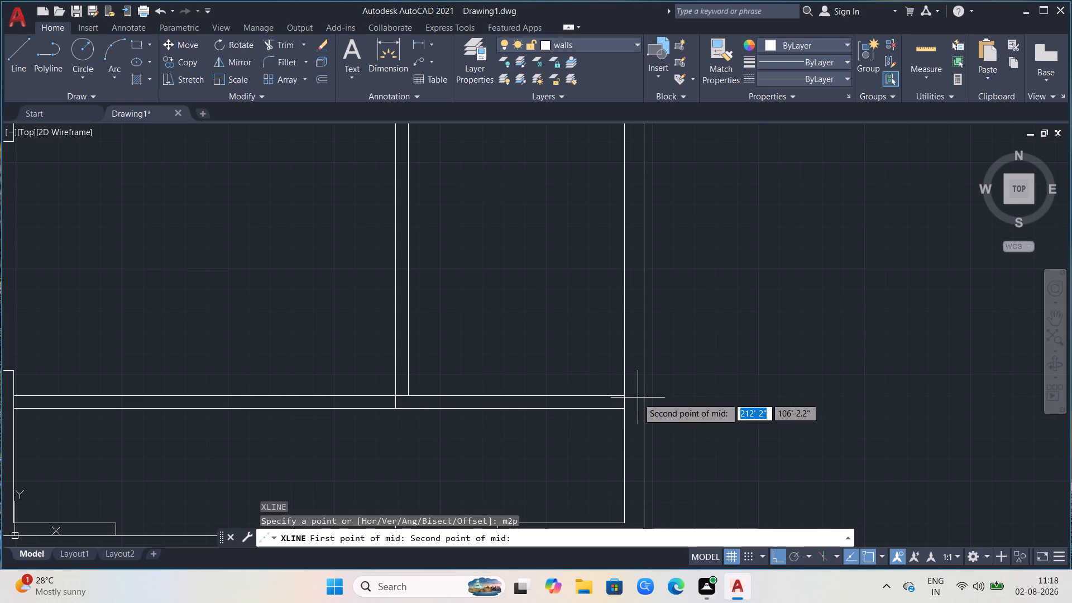
pyautogui.click(626, 395)
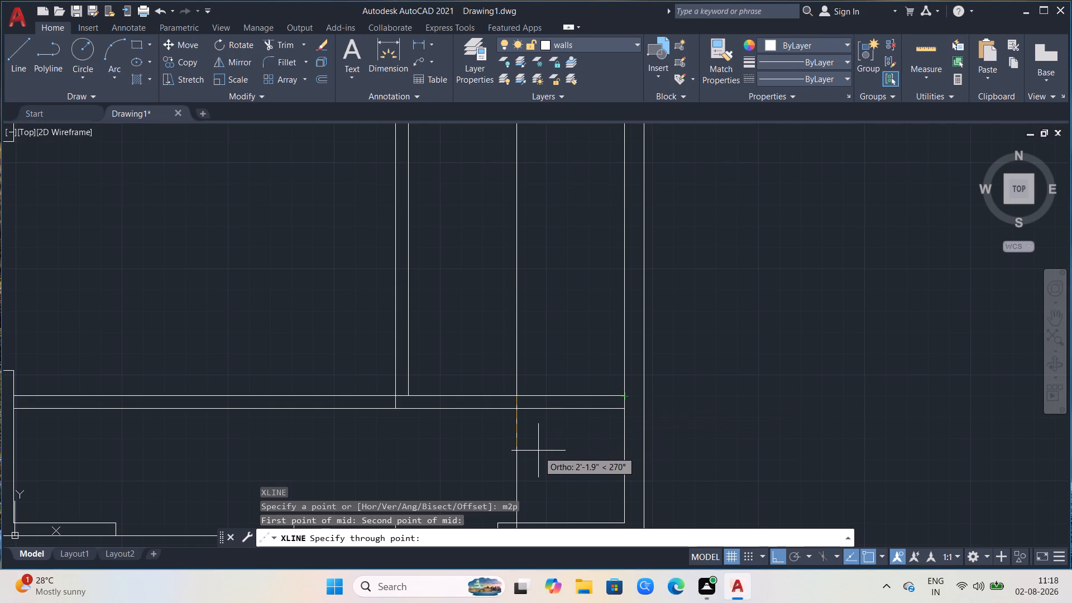
pyautogui.click(538, 451)
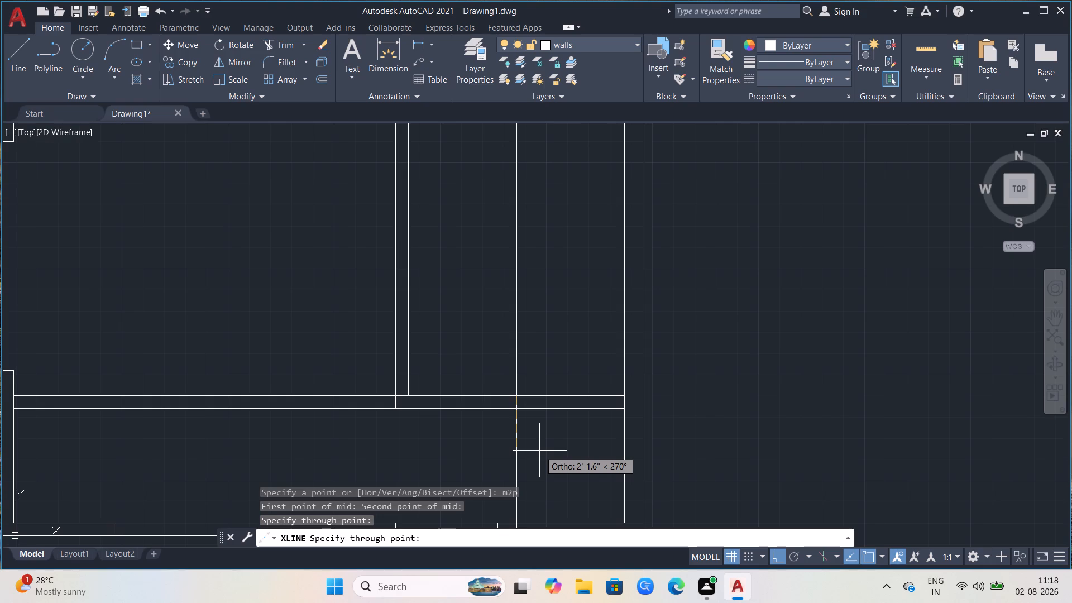
pyautogui.press('Escape')
# Trim the construction line inside the small southeast room's upper wall, and inside and below its lower wall.
pyautogui.scroll(-2, 562, 399)
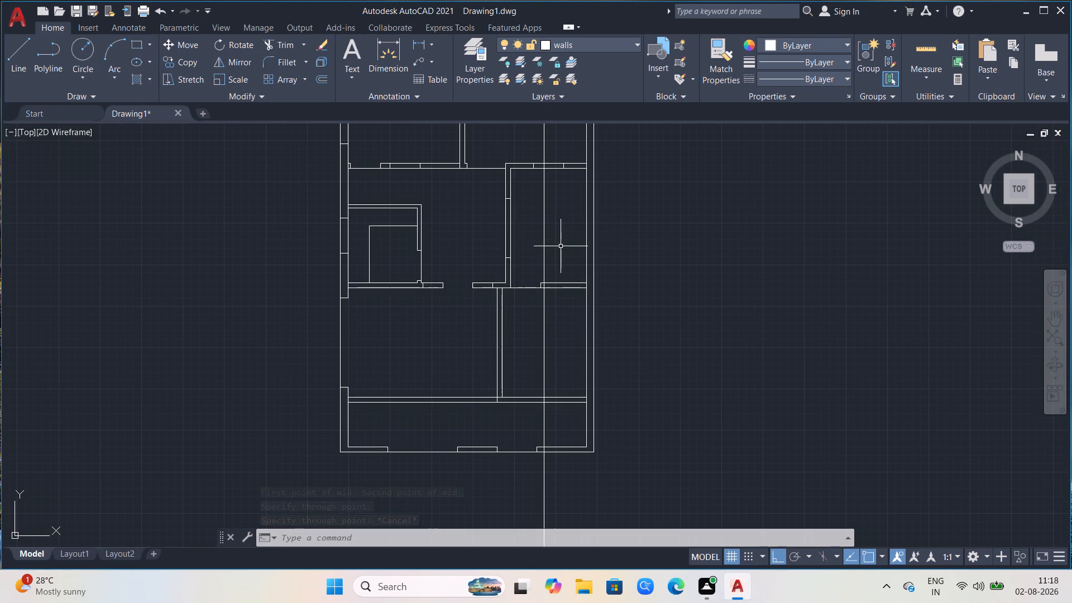
pyautogui.write('tr')
pyautogui.press('Return')
pyautogui.scroll(1, 547, 293)
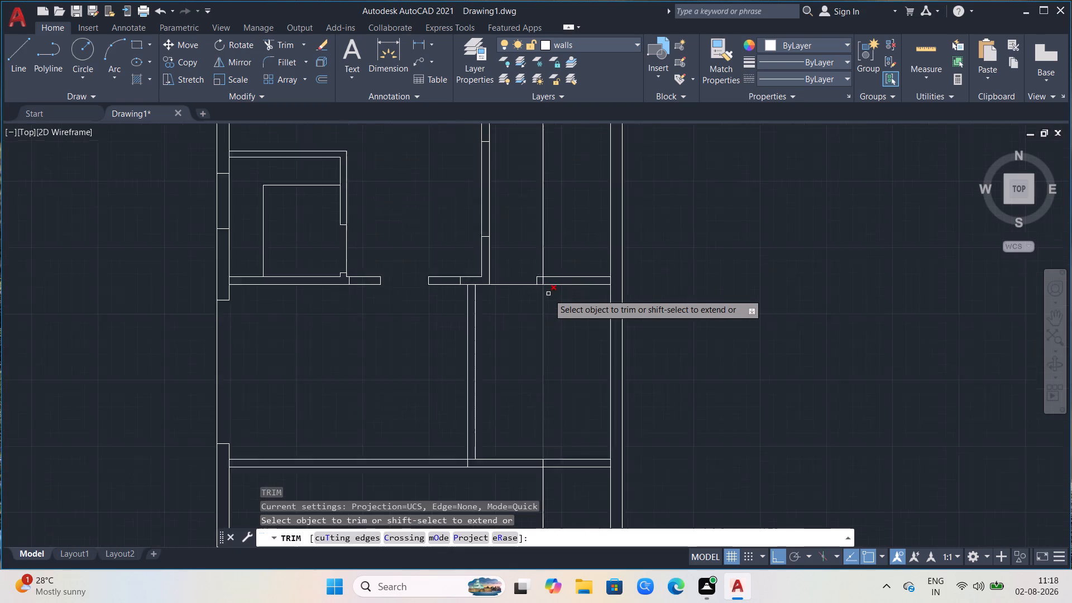
pyautogui.scroll(2, 548, 294)
pyautogui.click(537, 259)
pyautogui.scroll(-1, 566, 300)
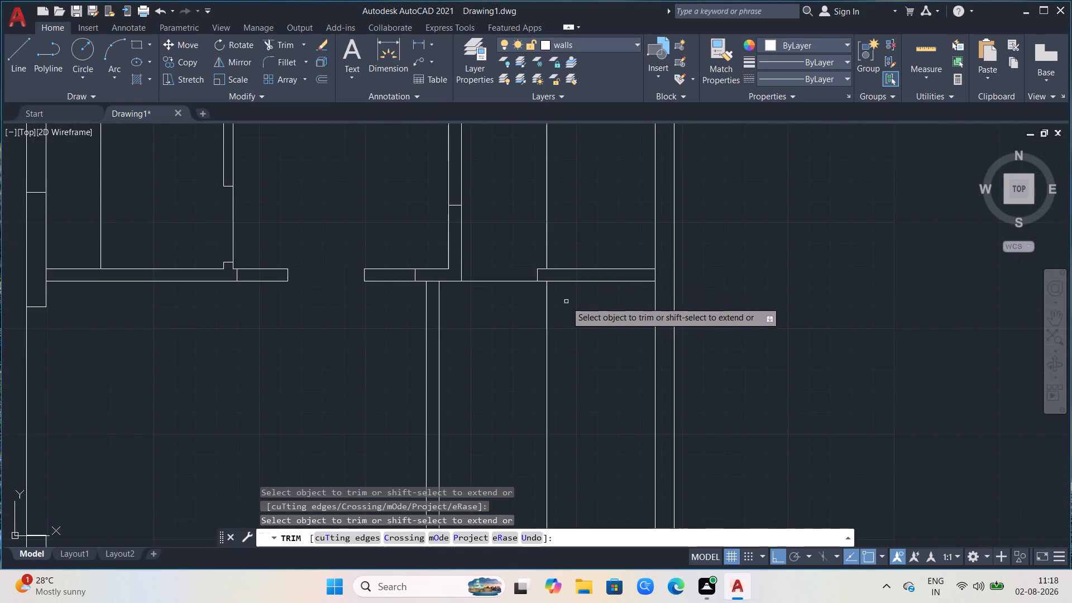
pyautogui.scroll(-1, 556, 358)
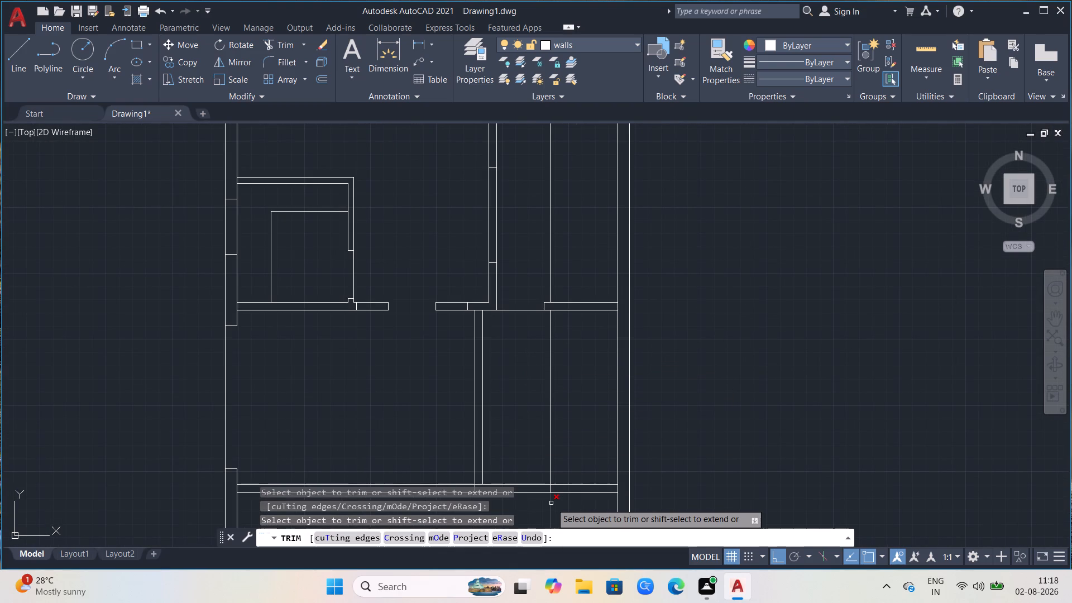
pyautogui.click(552, 503)
pyautogui.click(551, 490)
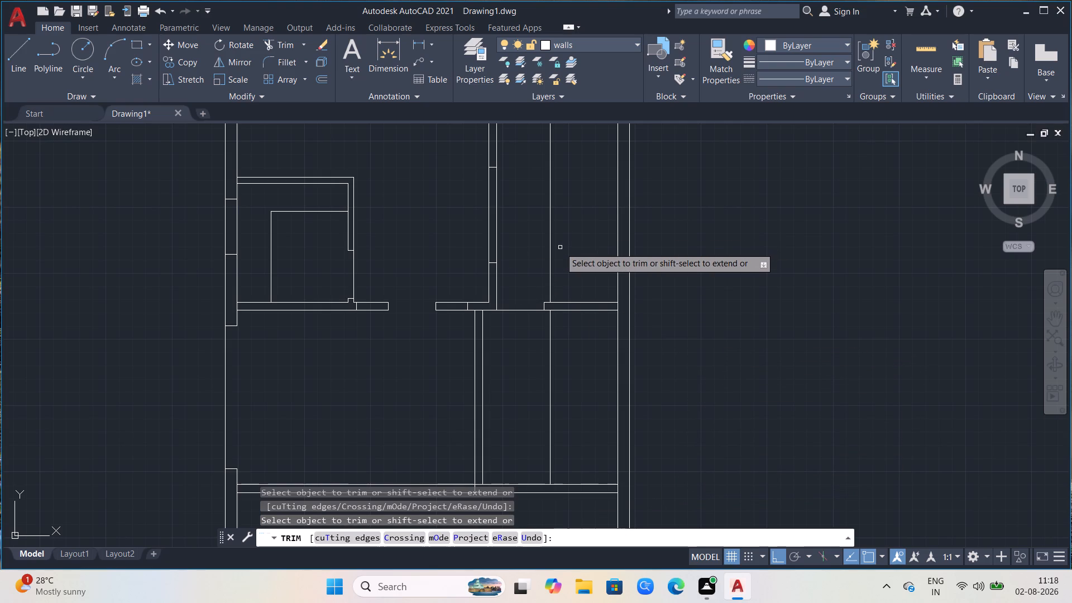
pyautogui.press('Escape')
# Delete the leftover part of the construction line above the small southeast room's upper wall.
pyautogui.click(566, 262)
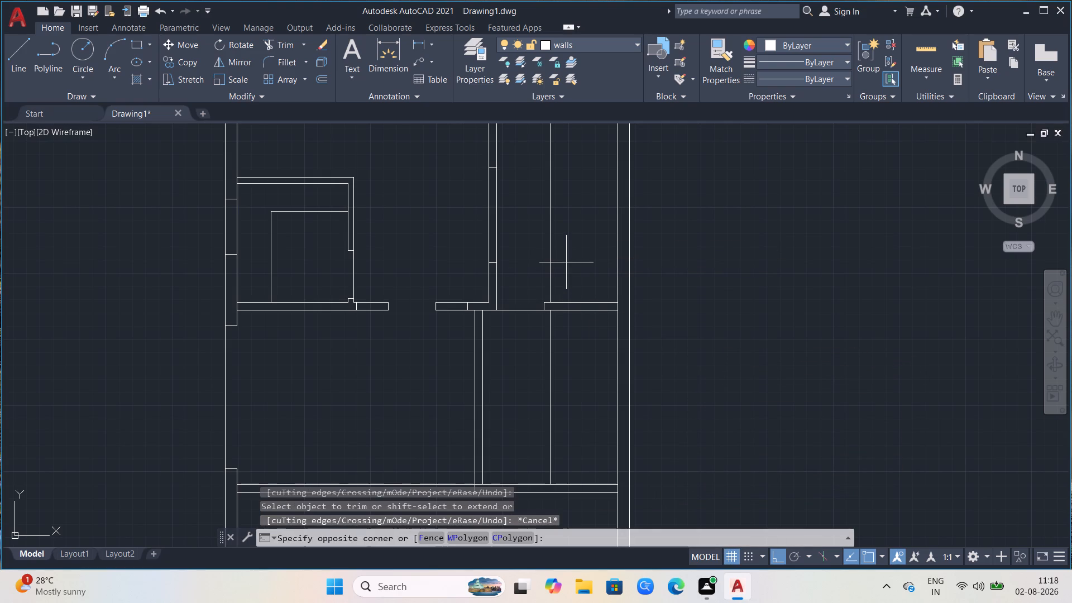
pyautogui.click(539, 277)
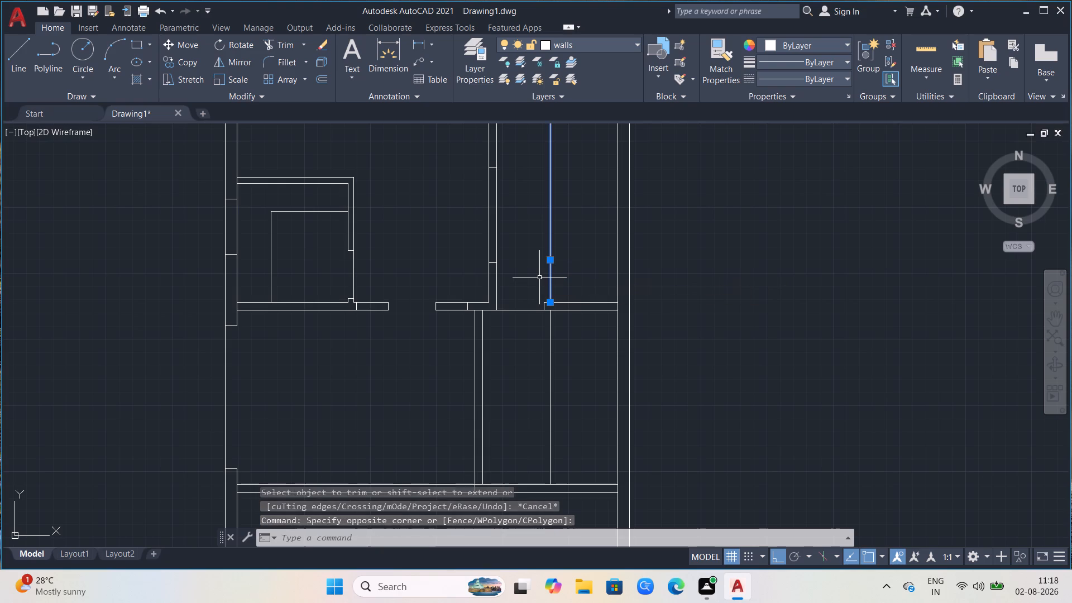
pyautogui.press('Delete')
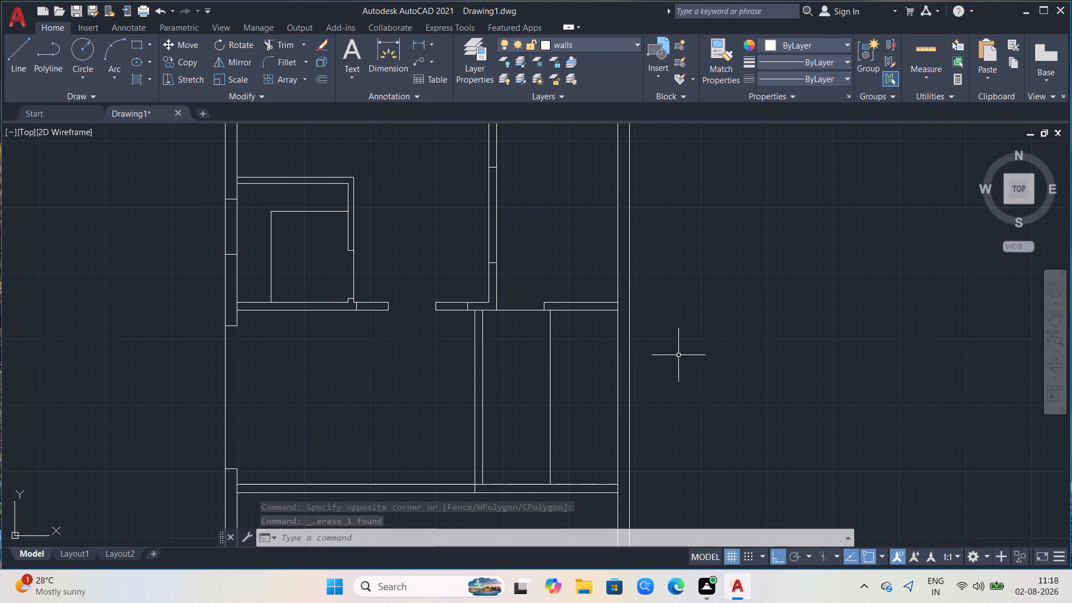
pyautogui.scroll(-1, 532, 329)
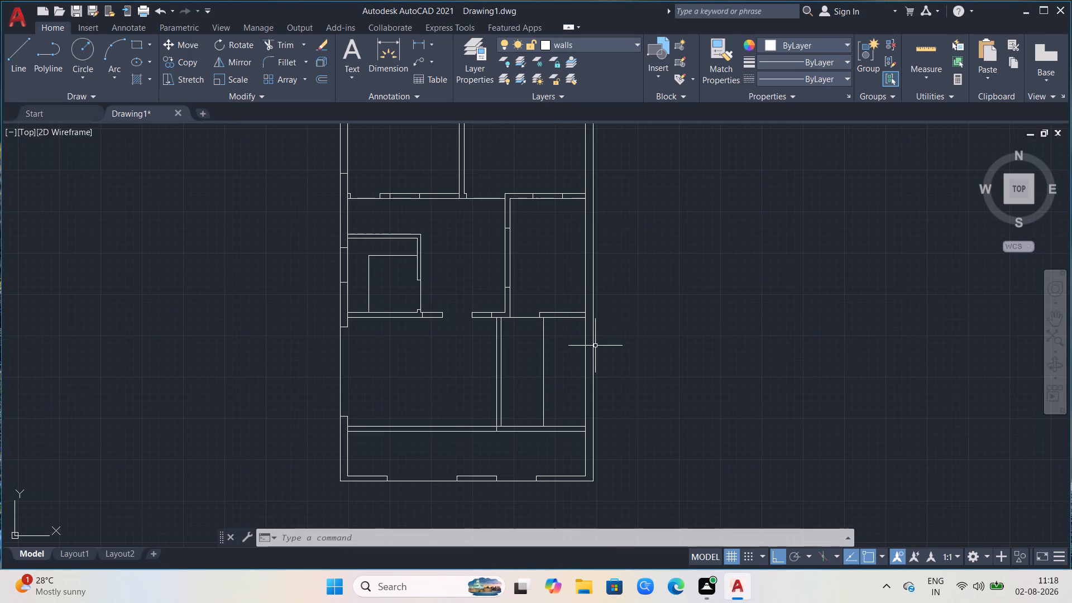
pyautogui.scroll(1, 571, 352)
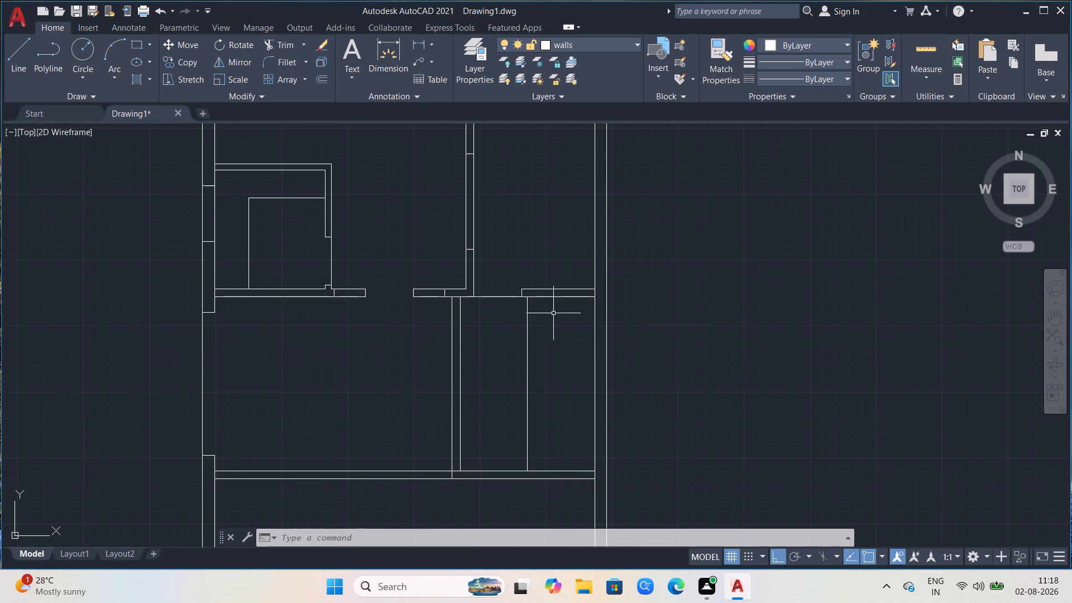
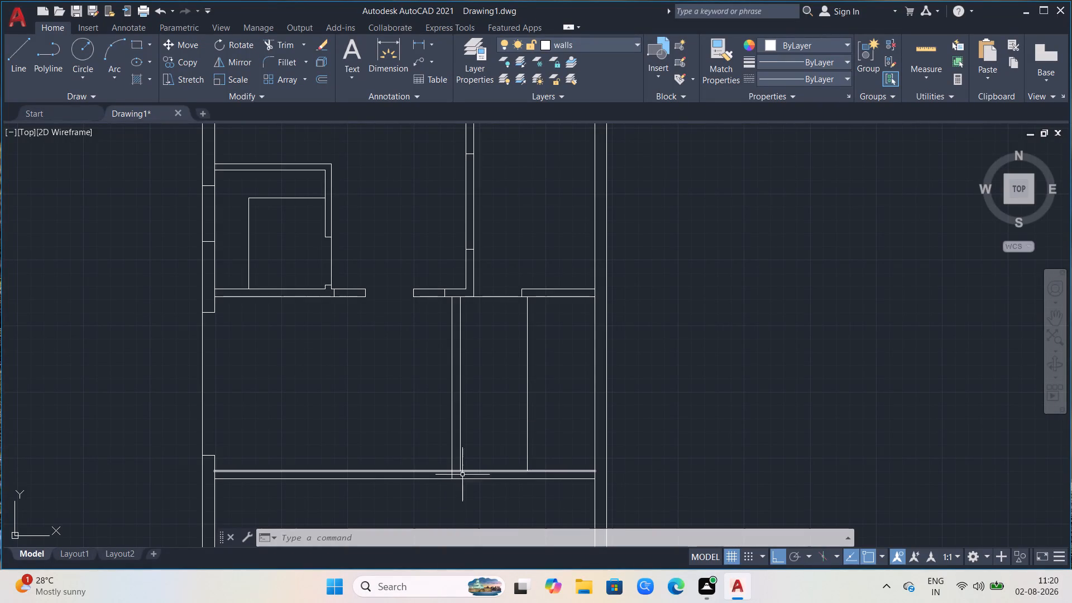
# Offset the upper line of the small southeast room's lower wall 3' upward into the room.
pyautogui.scroll(1, 446, 468)
pyautogui.scroll(-1, 418, 466)
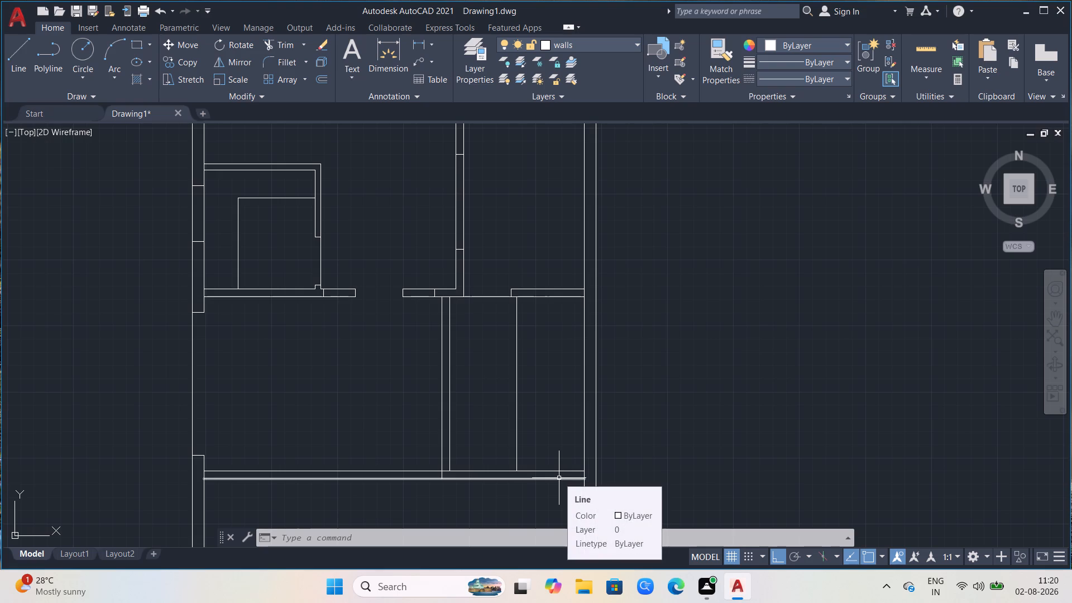
pyautogui.press('o')
pyautogui.press('Return')
pyautogui.click(449, 472)
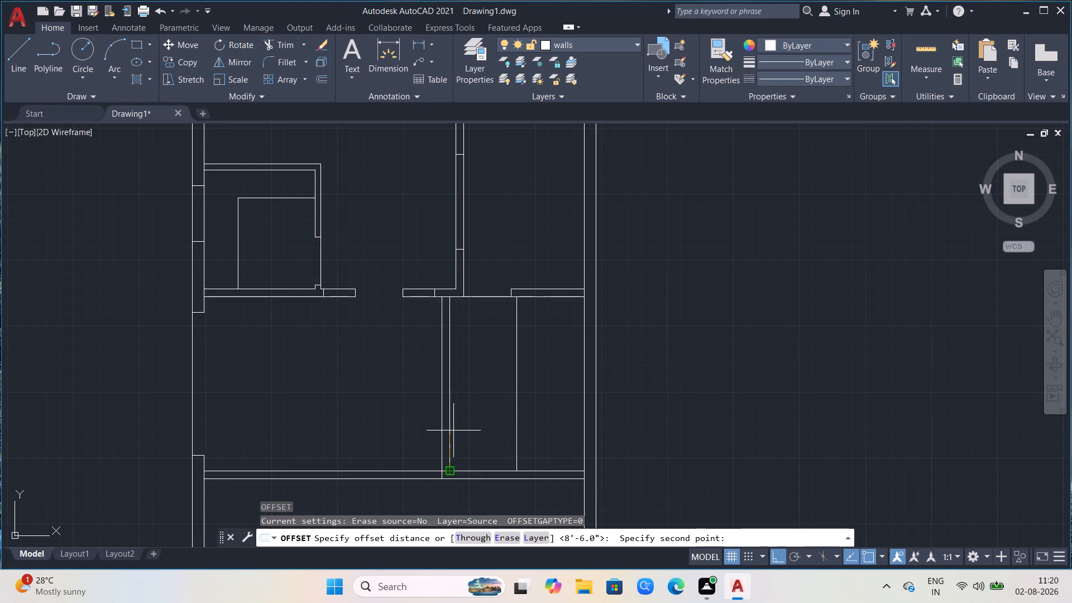
pyautogui.press('3')
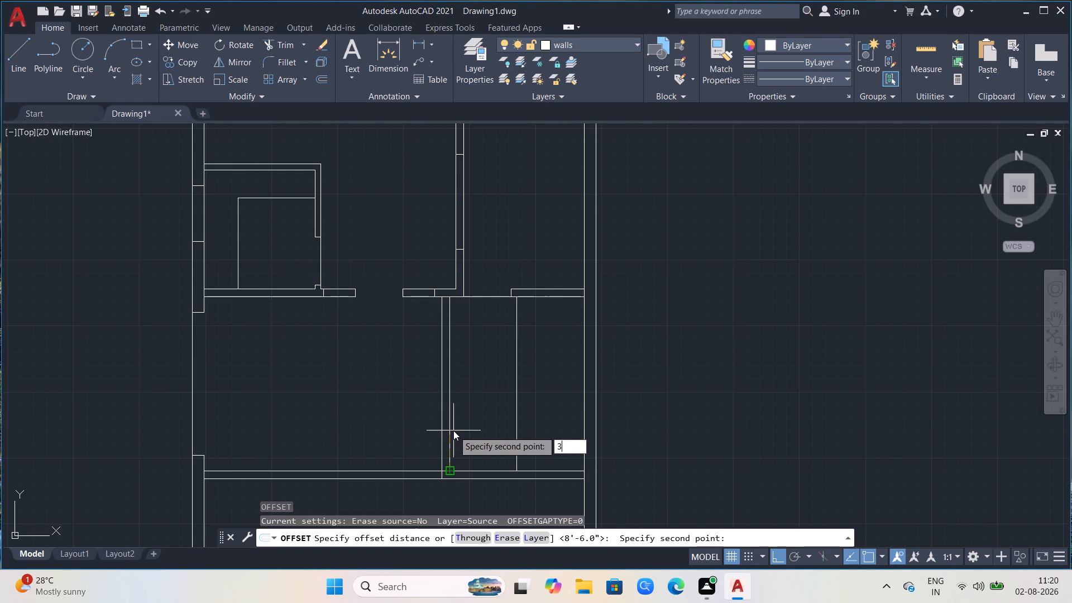
pyautogui.press("'")
pyautogui.press('Return')
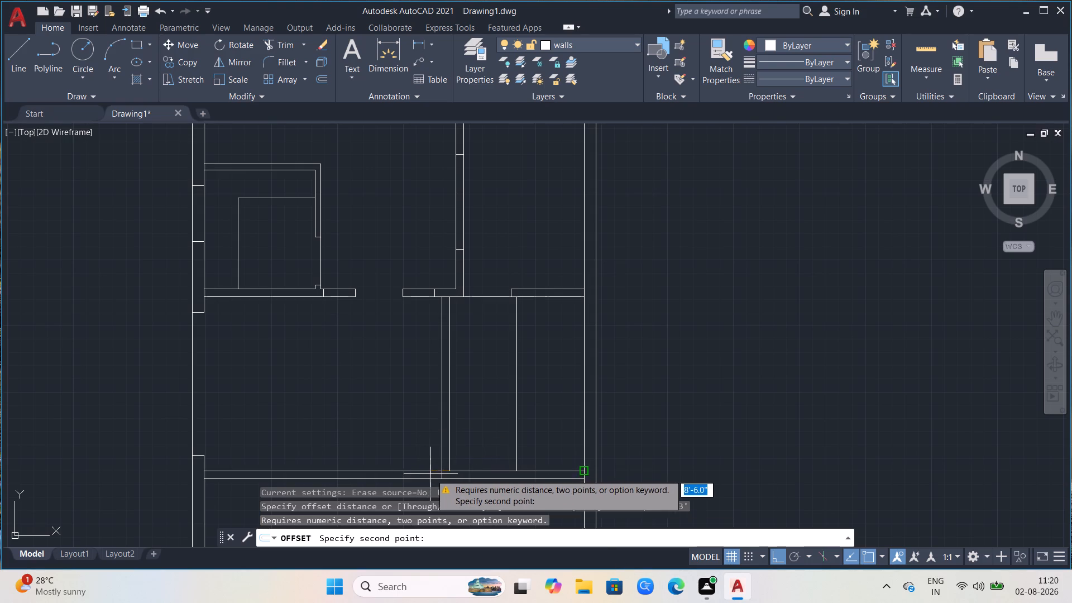
pyautogui.write("3'")
pyautogui.press('Return')
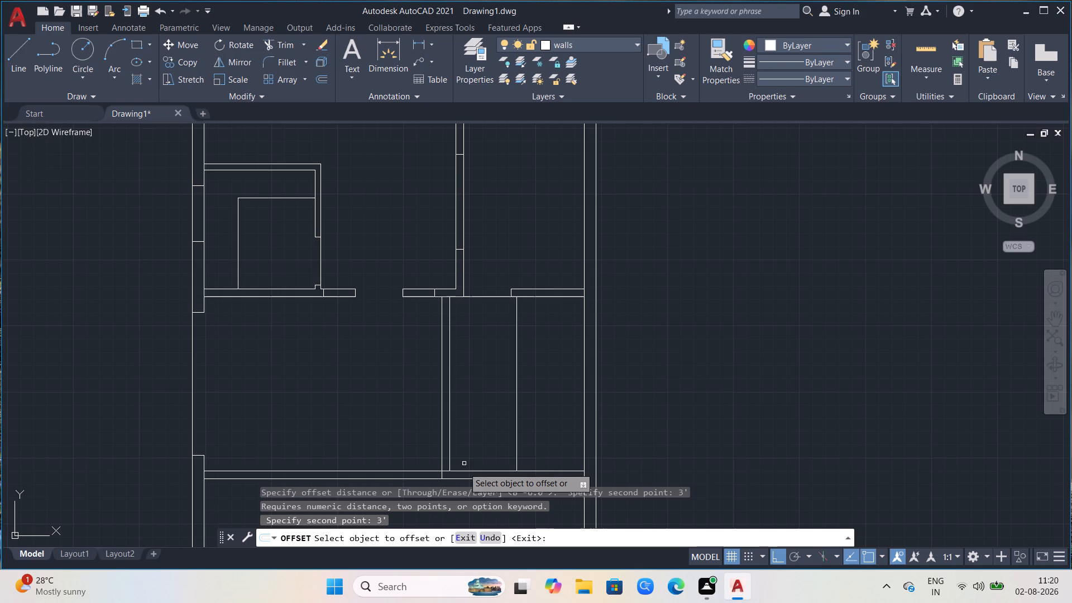
pyautogui.click(467, 472)
pyautogui.click(475, 441)
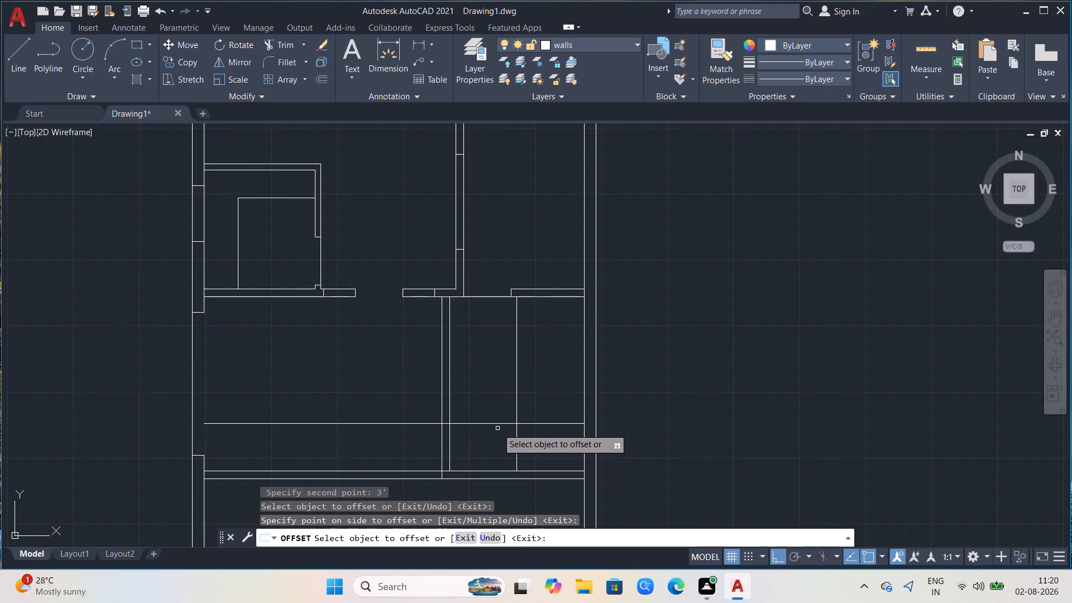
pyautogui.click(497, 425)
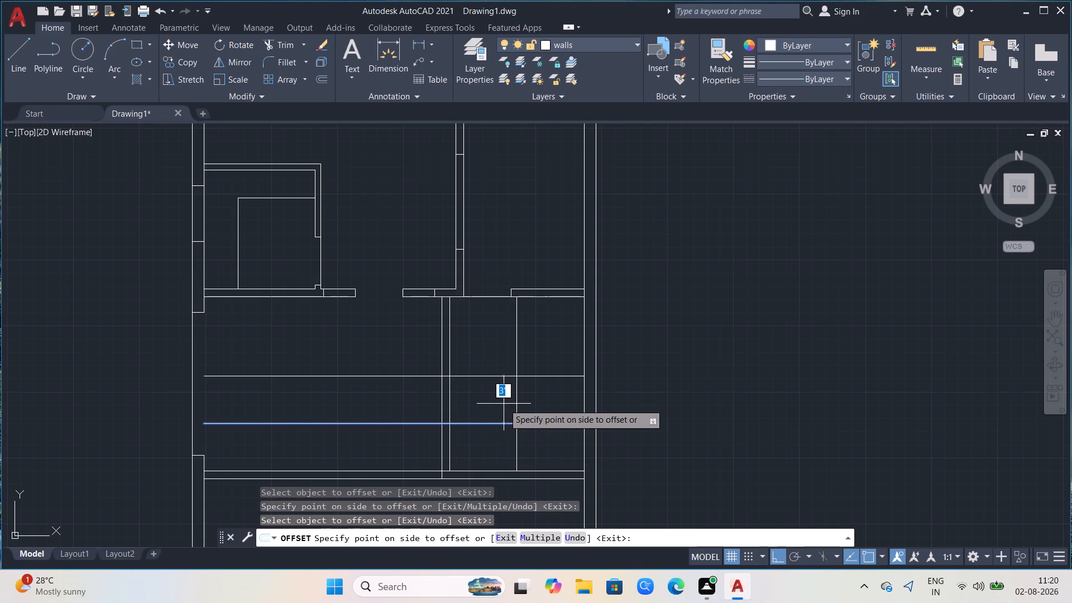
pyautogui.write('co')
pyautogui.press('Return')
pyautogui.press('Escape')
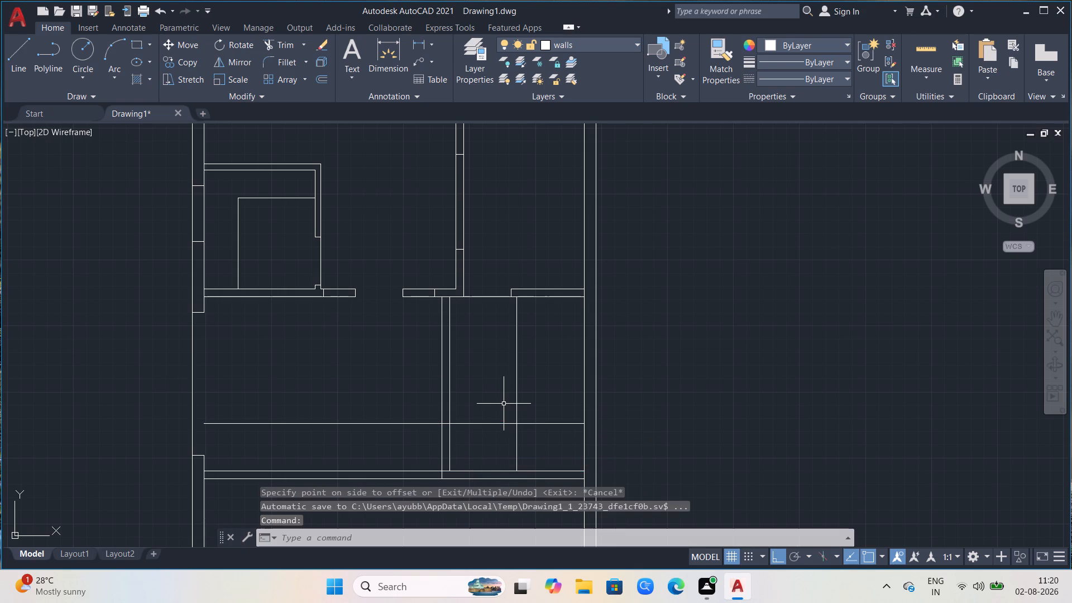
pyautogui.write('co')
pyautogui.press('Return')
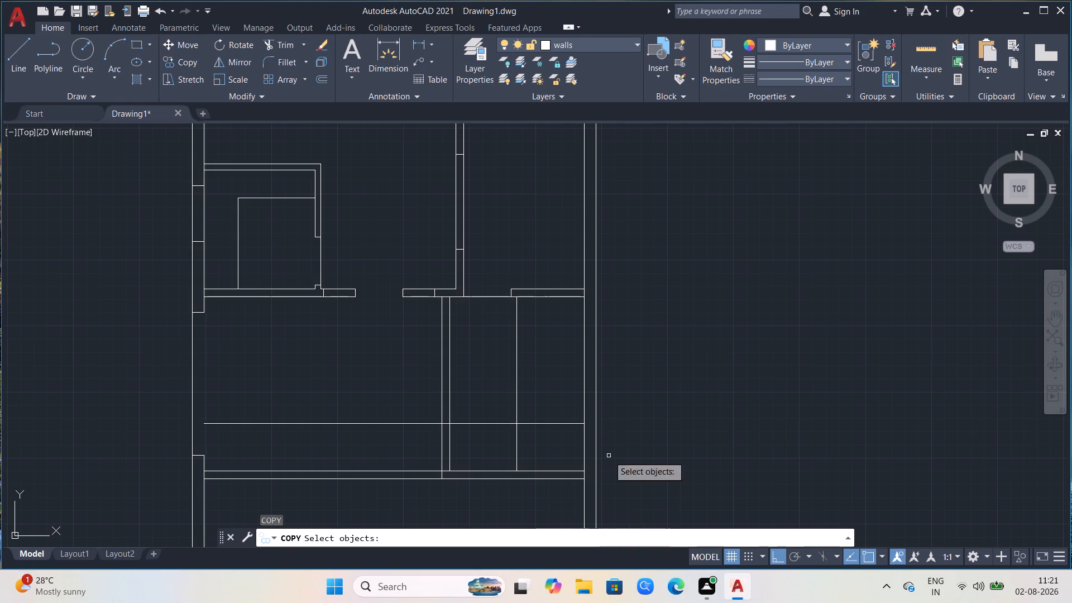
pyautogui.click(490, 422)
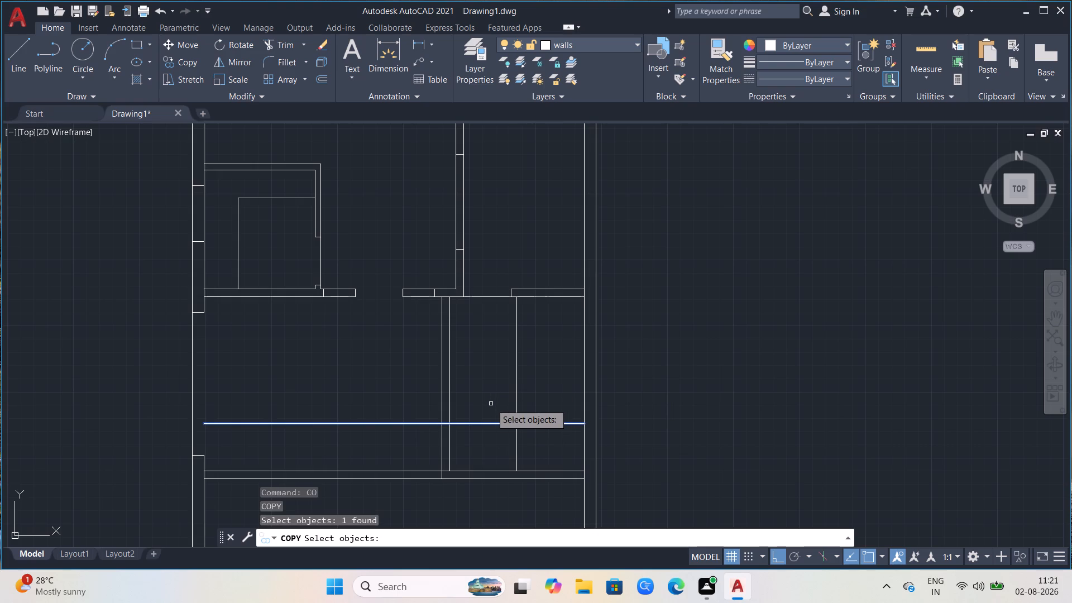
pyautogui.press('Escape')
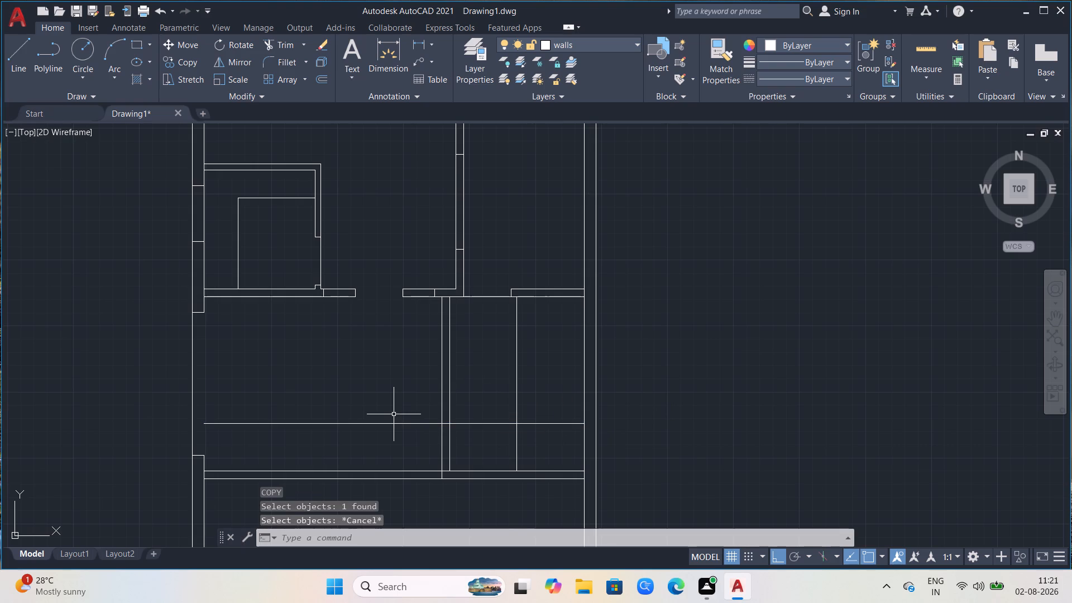
# Trim the new offset line west of the lower interior partition and between the partition's two faces.
pyautogui.write('tr')
pyautogui.press('Return')
pyautogui.click(394, 414)
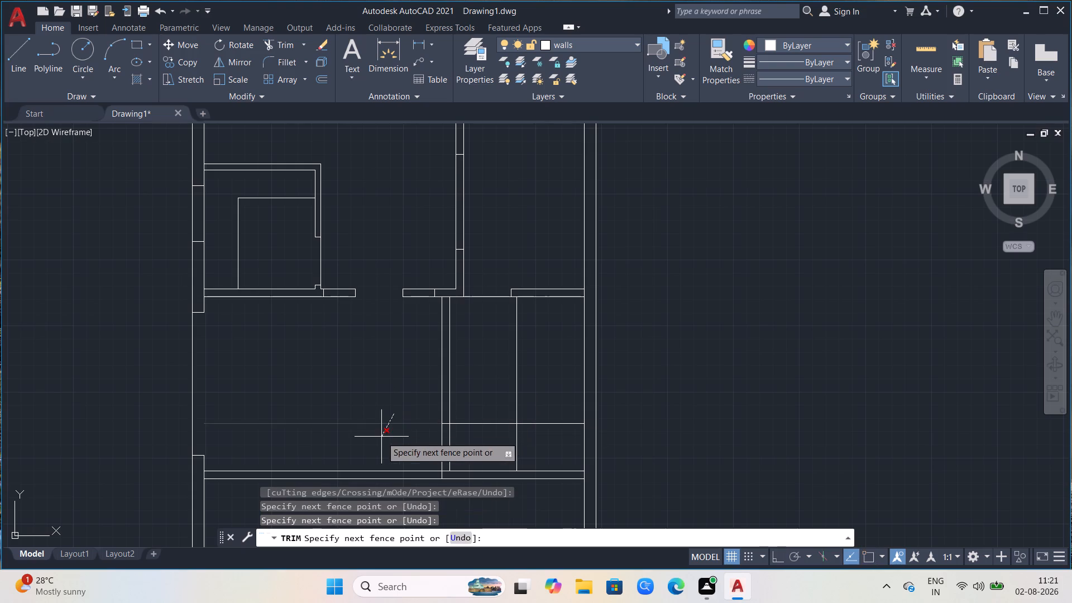
pyautogui.click(381, 437)
pyautogui.click(446, 422)
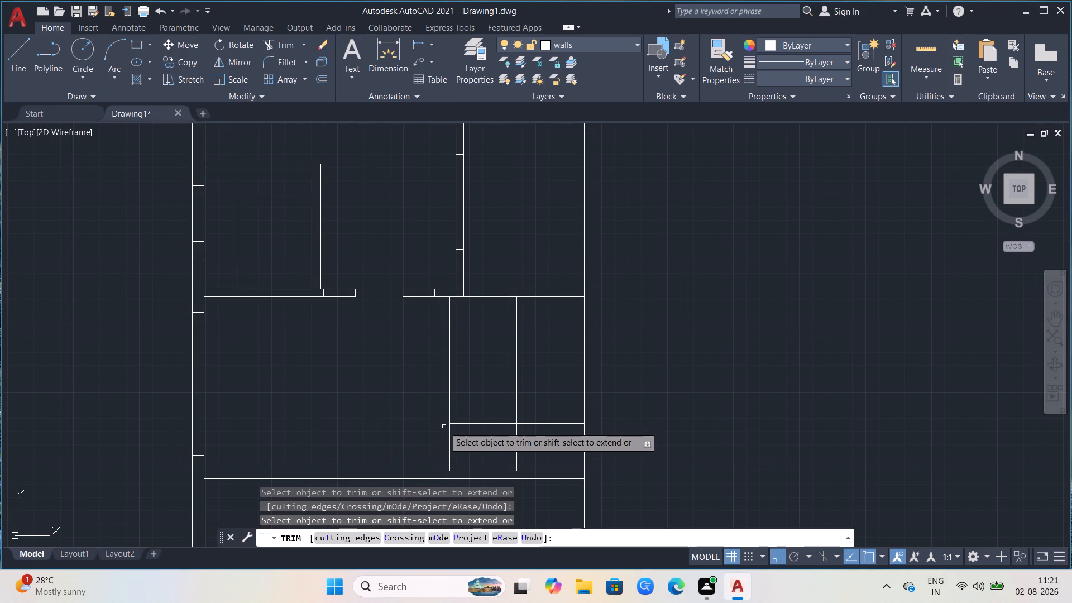
pyautogui.press('Escape')
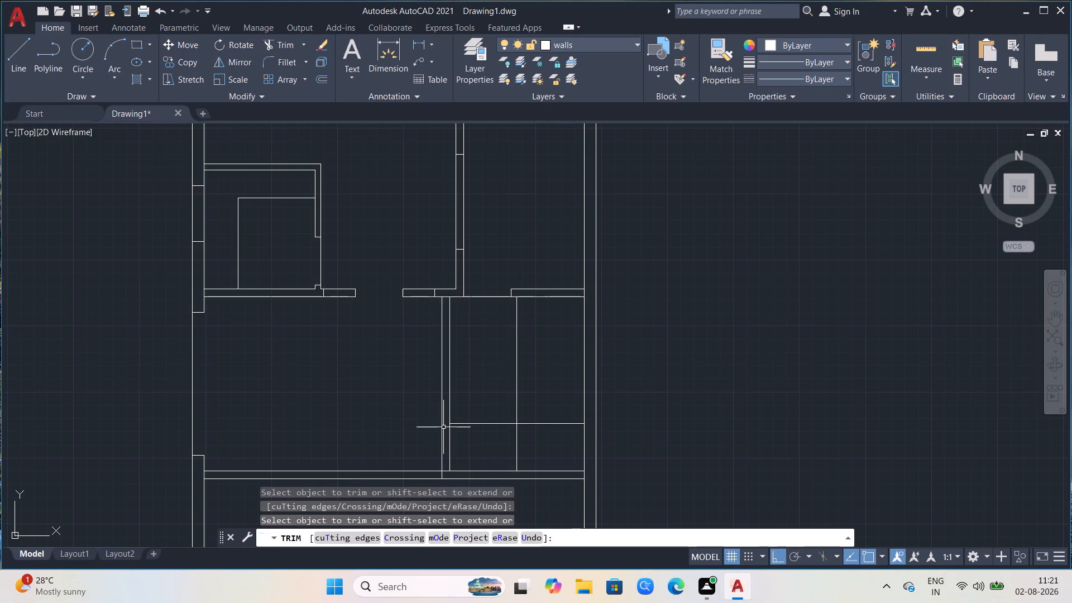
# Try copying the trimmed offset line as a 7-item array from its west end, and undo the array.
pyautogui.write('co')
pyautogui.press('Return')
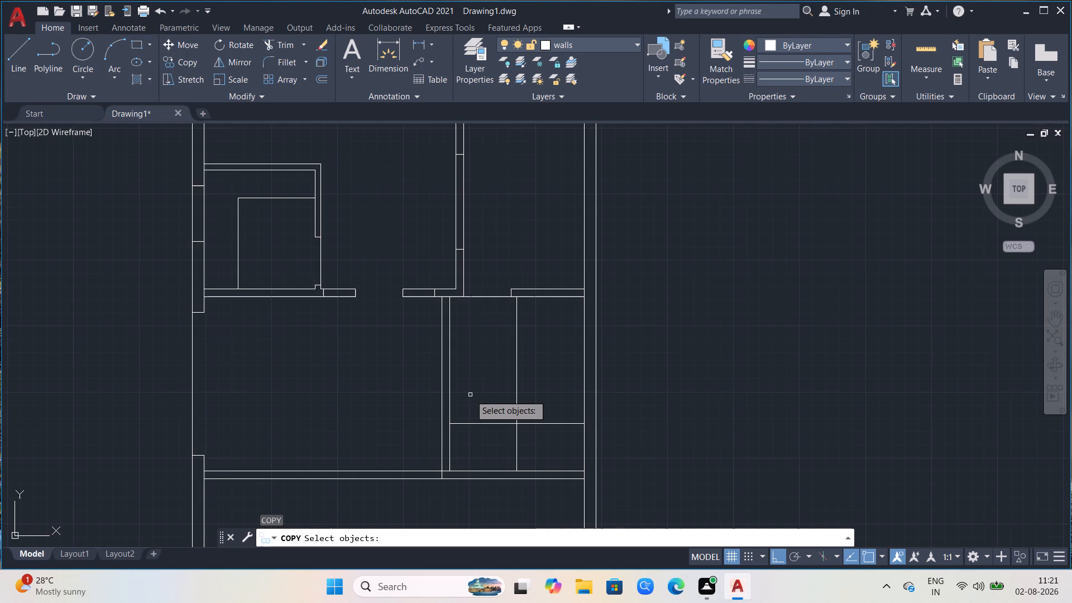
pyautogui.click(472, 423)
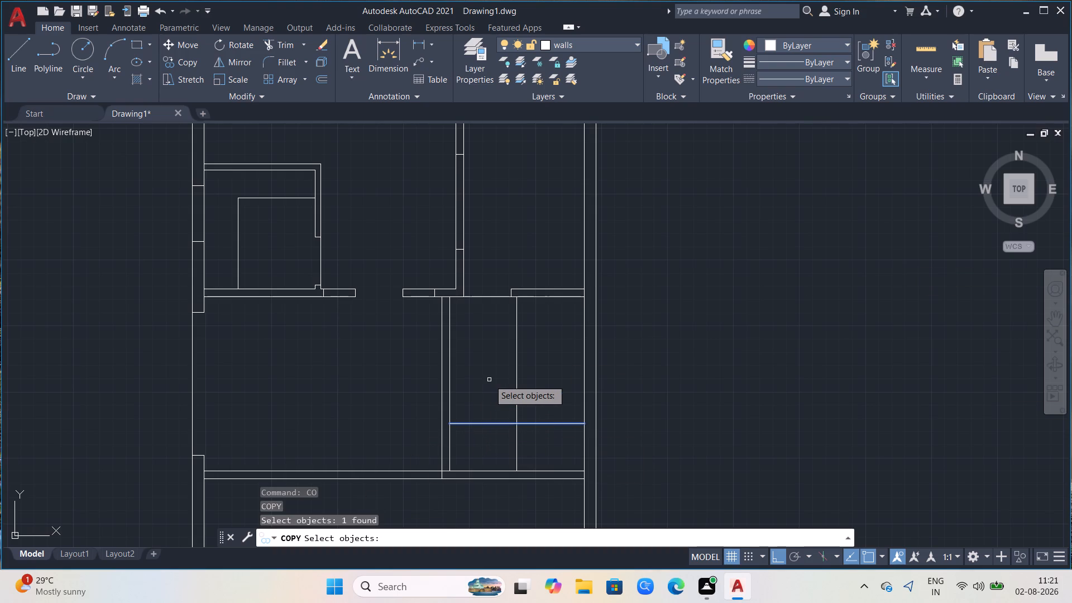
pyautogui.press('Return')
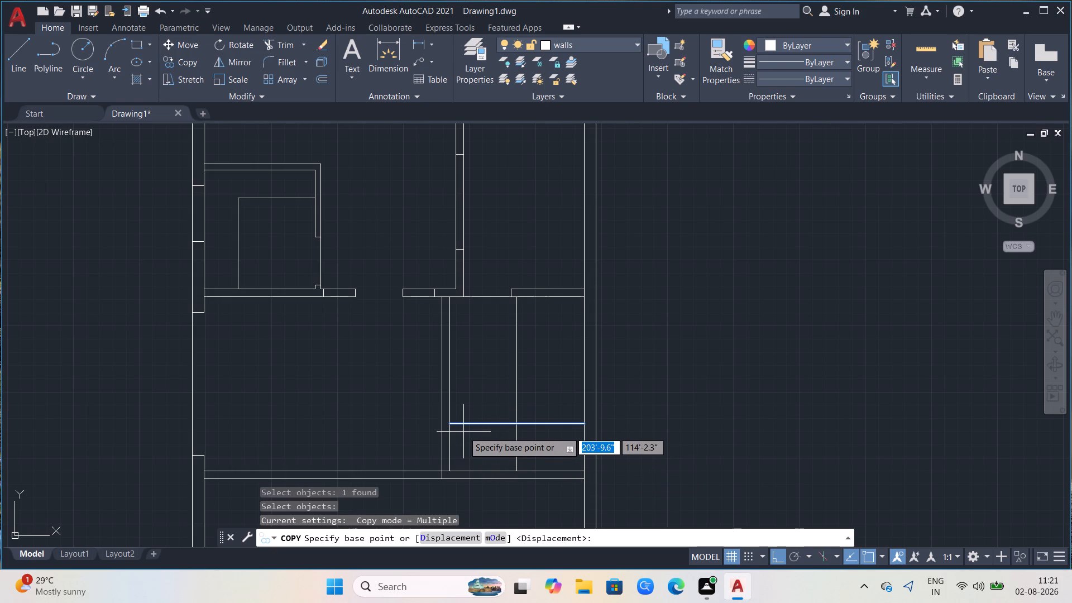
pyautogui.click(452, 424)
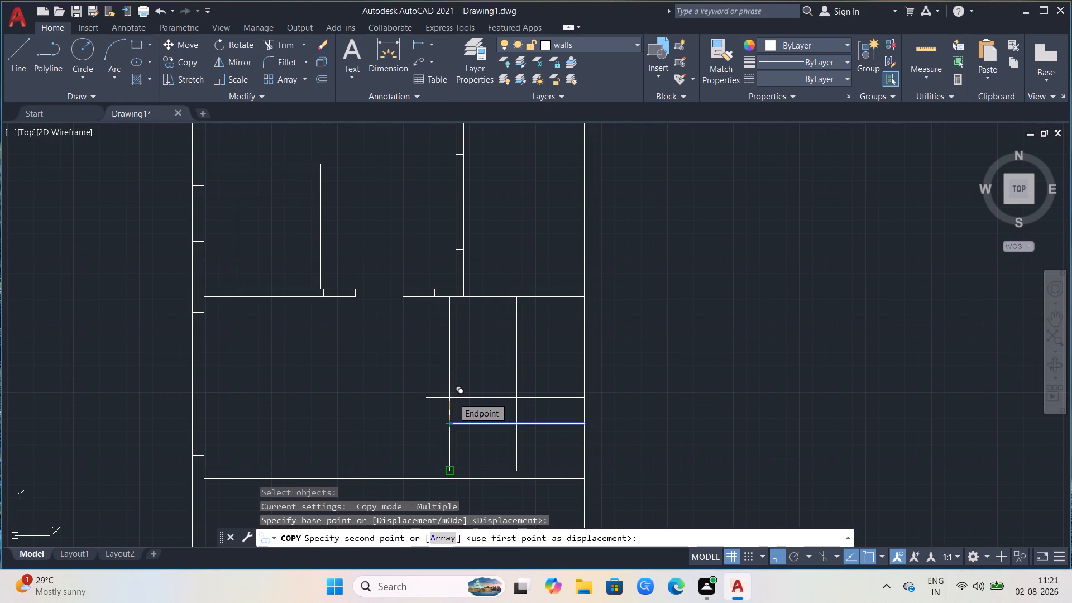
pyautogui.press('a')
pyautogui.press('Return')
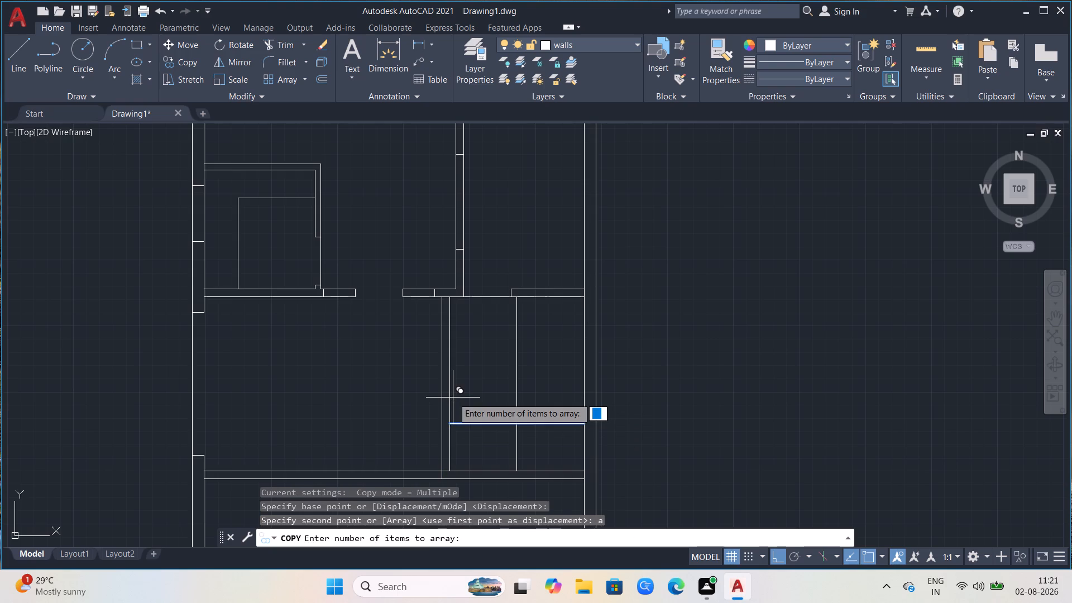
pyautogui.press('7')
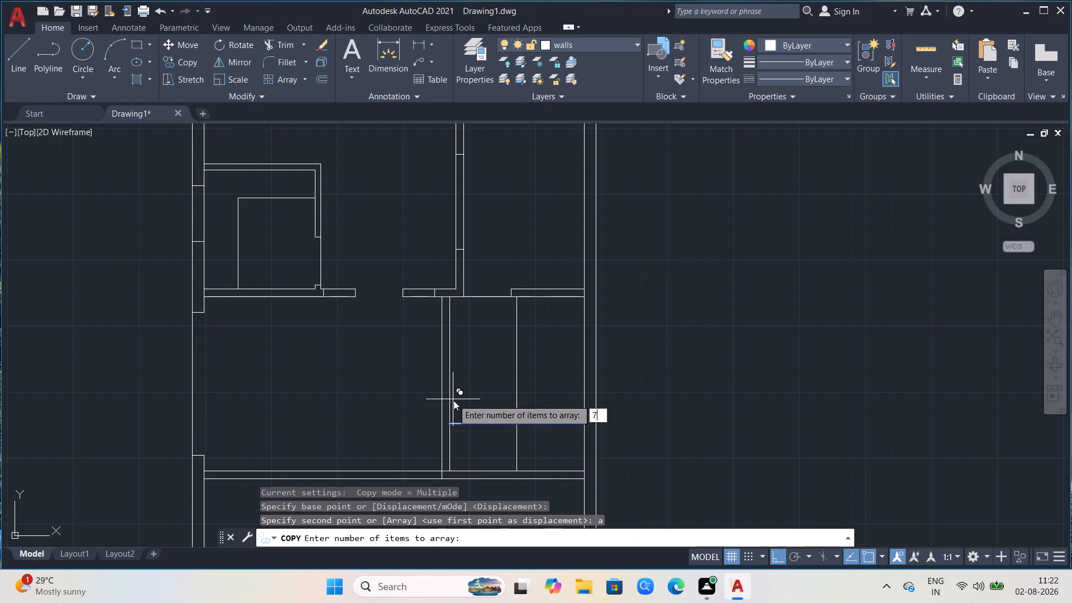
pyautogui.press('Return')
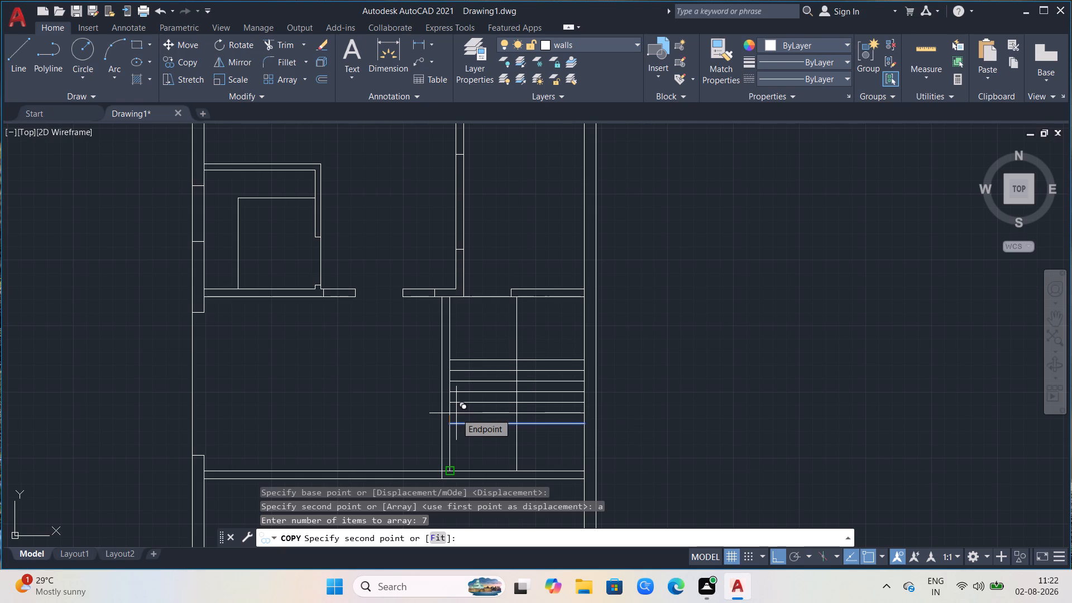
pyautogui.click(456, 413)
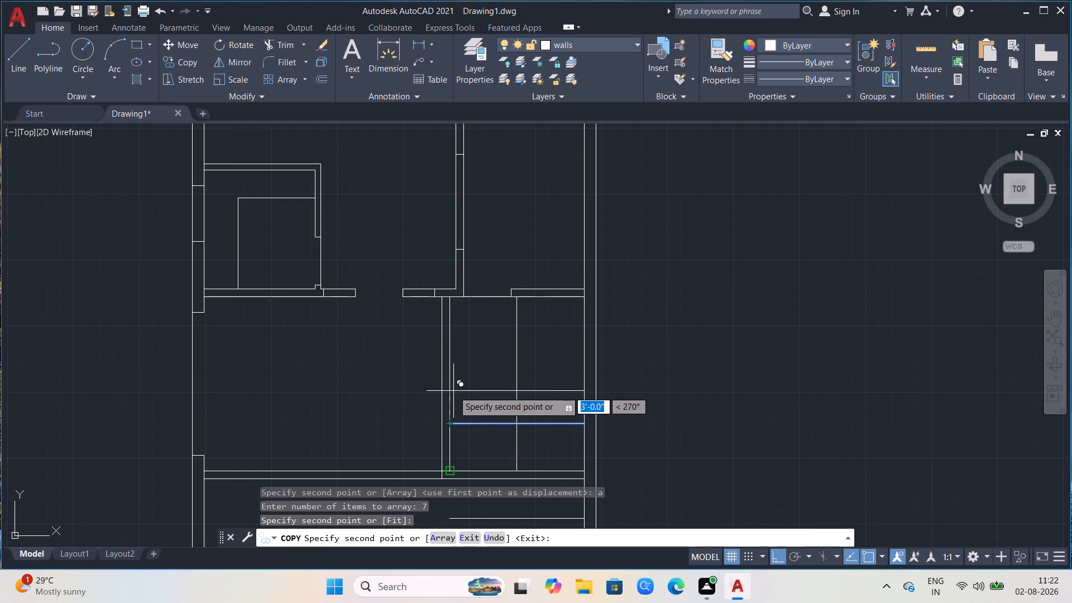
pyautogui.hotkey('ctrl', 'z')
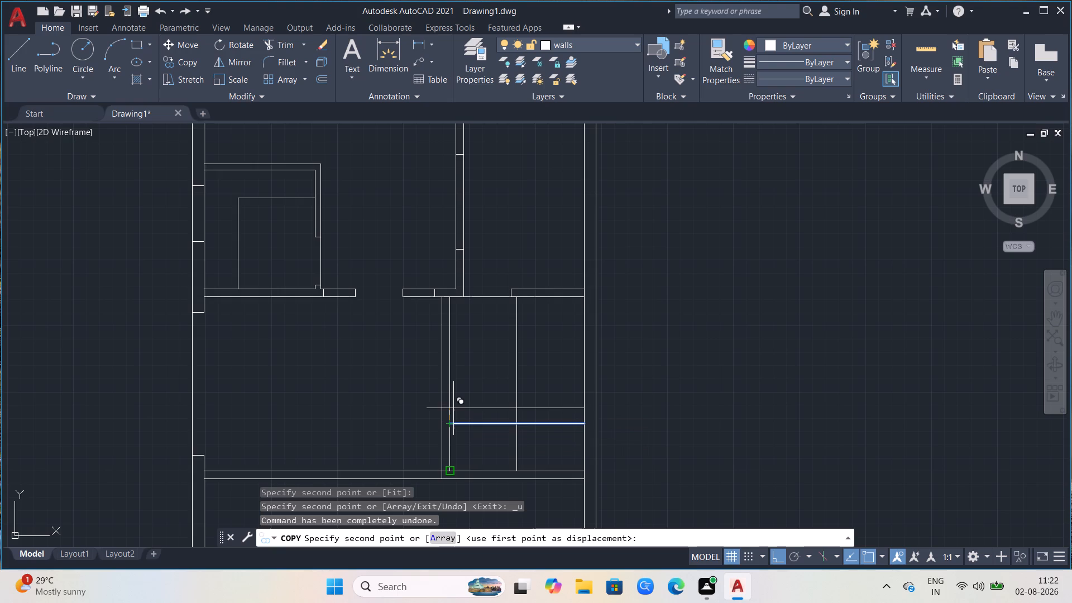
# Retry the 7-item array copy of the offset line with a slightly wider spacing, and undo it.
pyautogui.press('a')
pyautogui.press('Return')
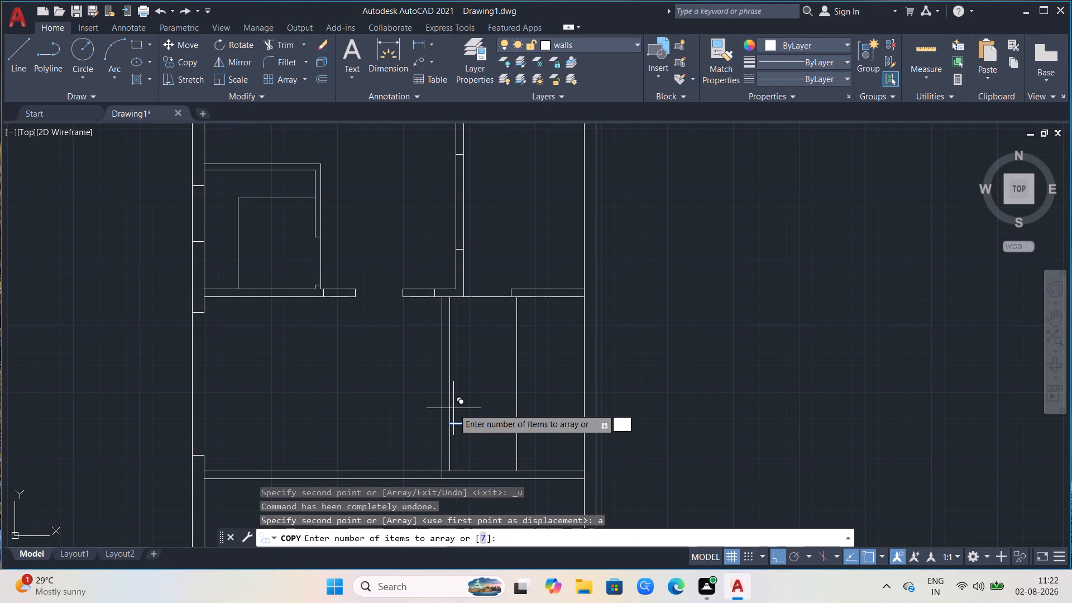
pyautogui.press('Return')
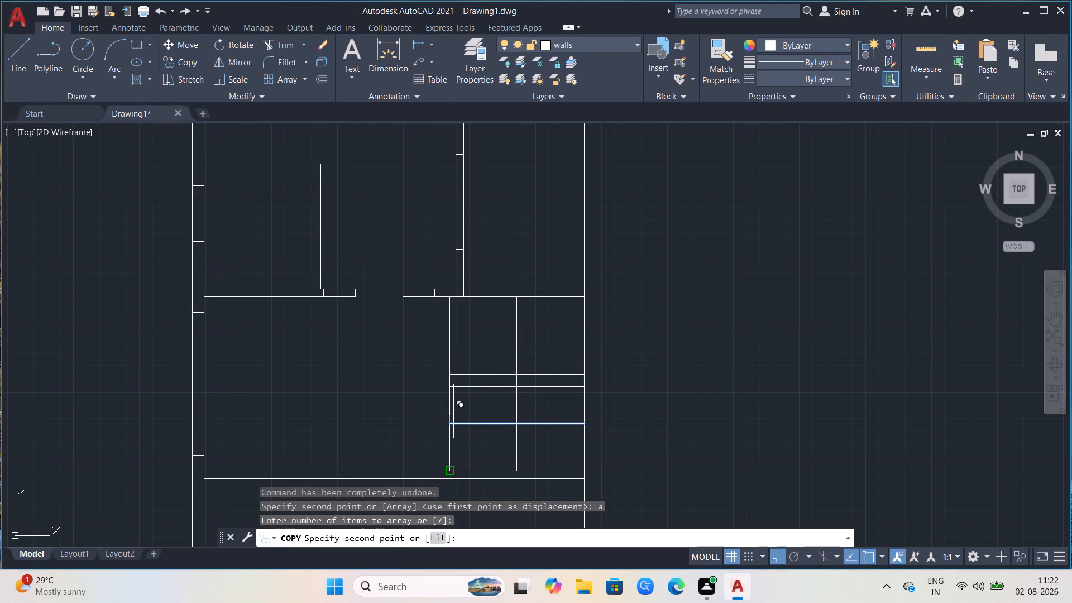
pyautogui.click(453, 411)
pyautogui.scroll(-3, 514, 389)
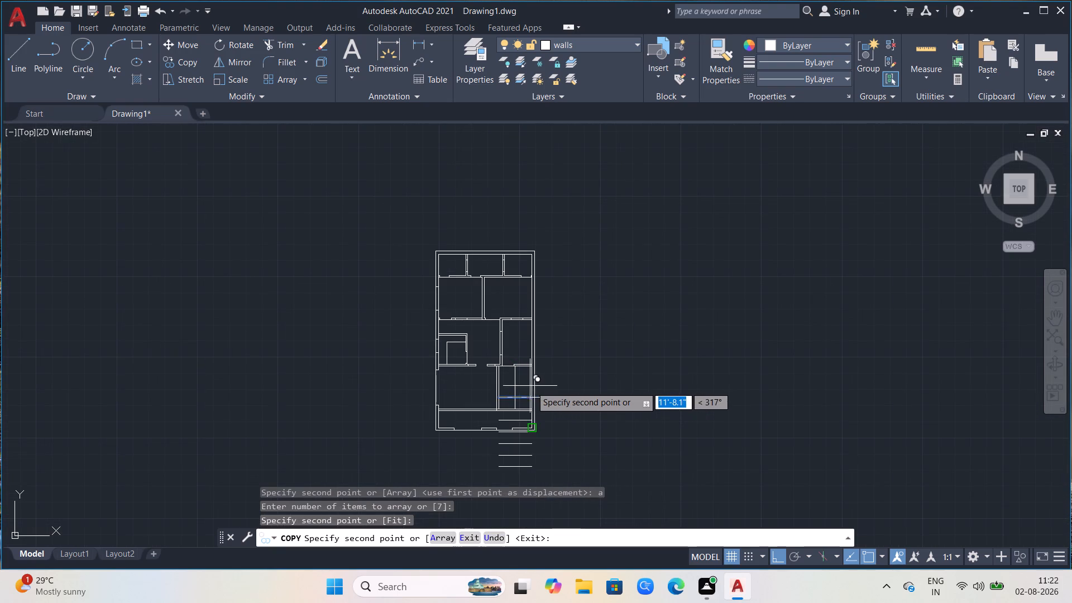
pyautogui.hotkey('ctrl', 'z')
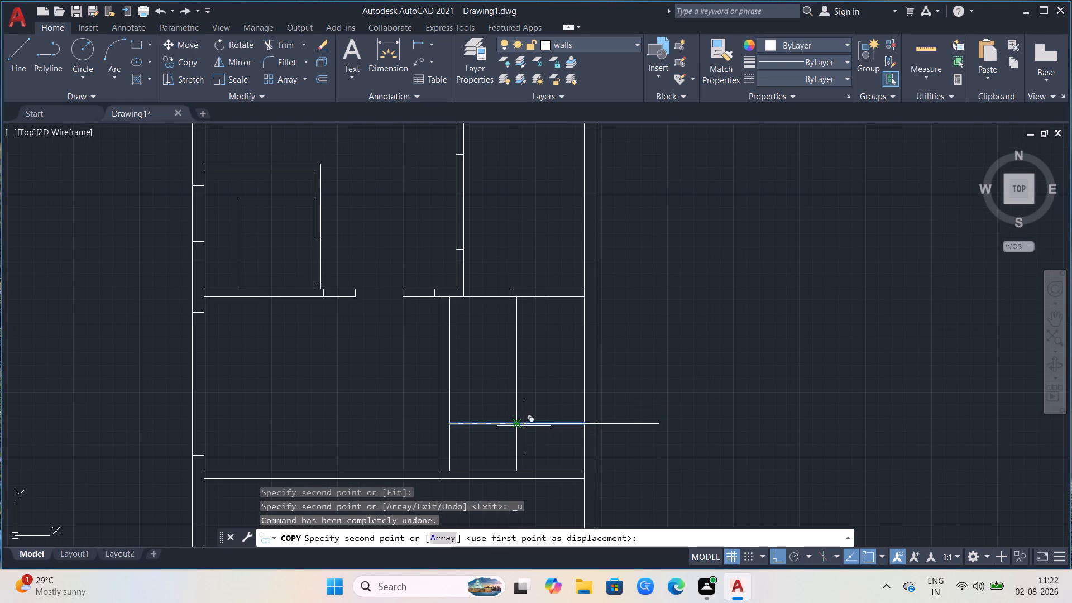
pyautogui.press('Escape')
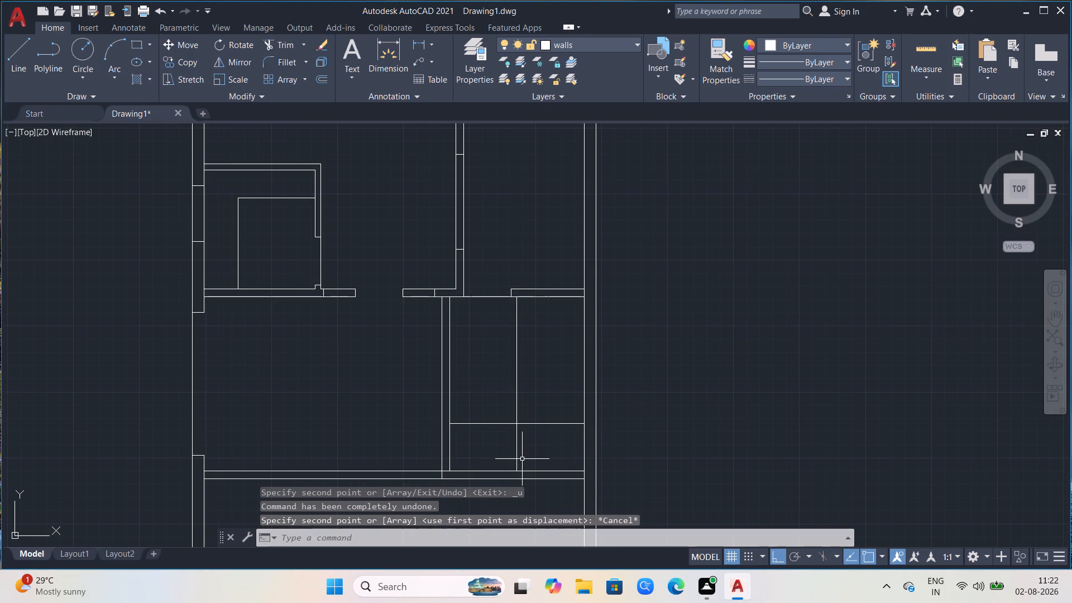
# Copy the offset line in the small southeast room upward as a 7-item array from the room's southwest corner.
pyautogui.click(530, 424)
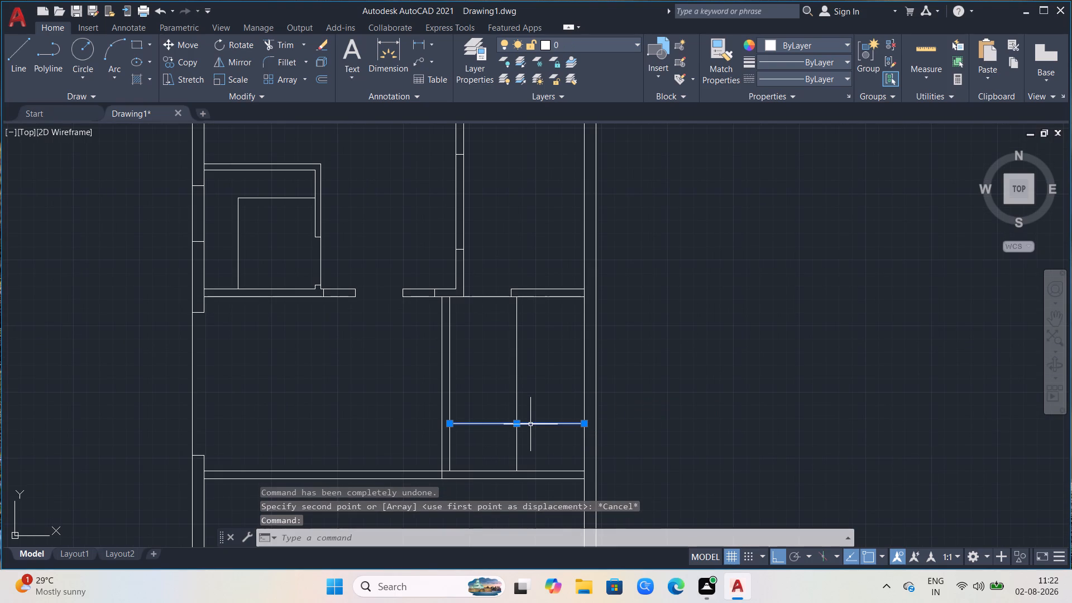
pyautogui.write('co')
pyautogui.press('Return')
pyautogui.click(456, 469)
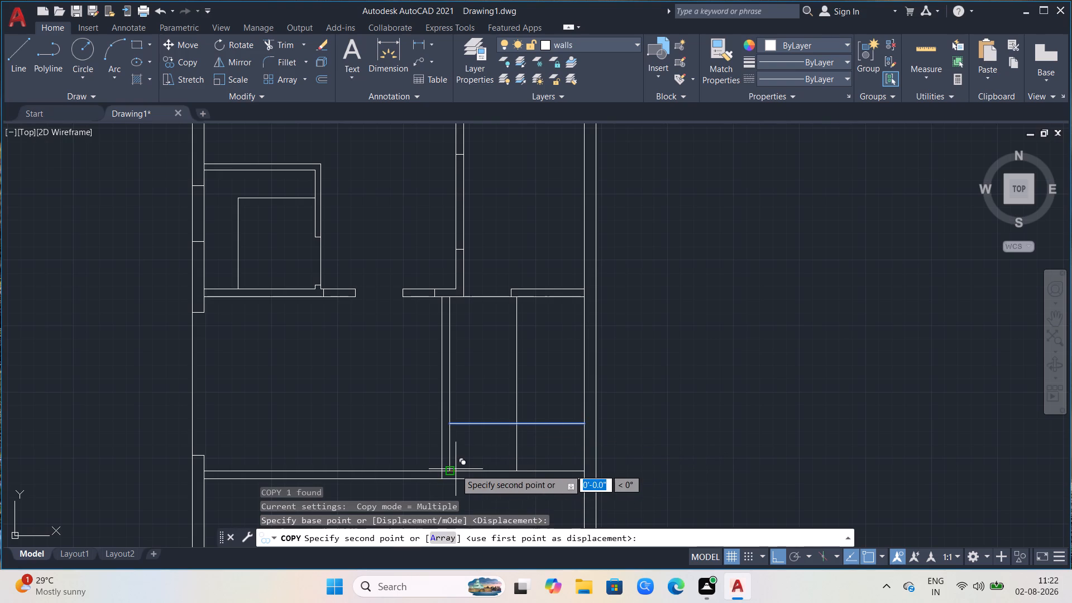
pyautogui.press('a')
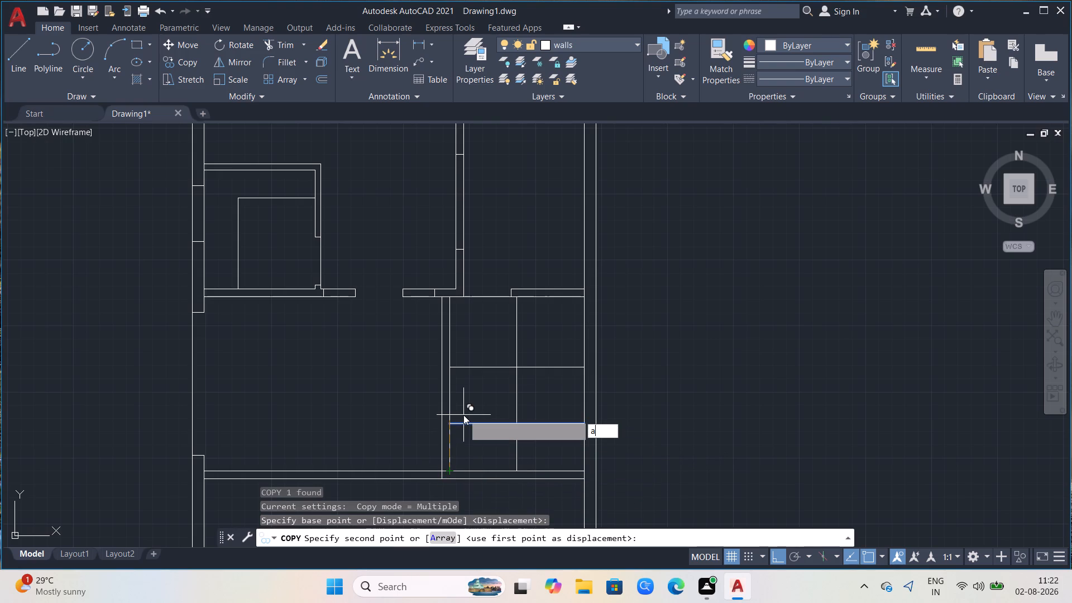
pyautogui.press('Return')
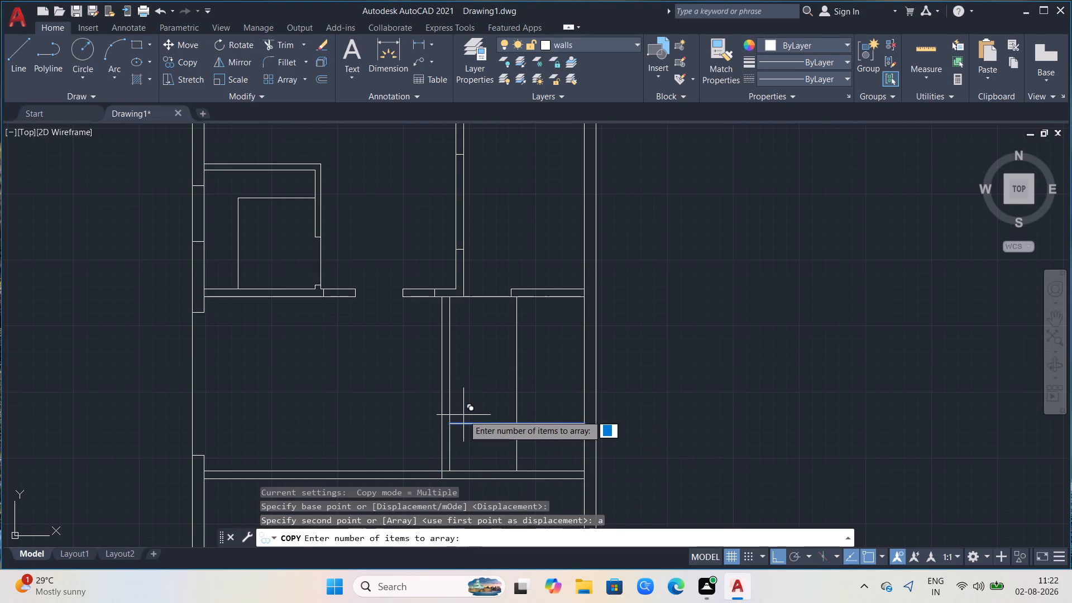
pyautogui.press('7')
pyautogui.press('Return')
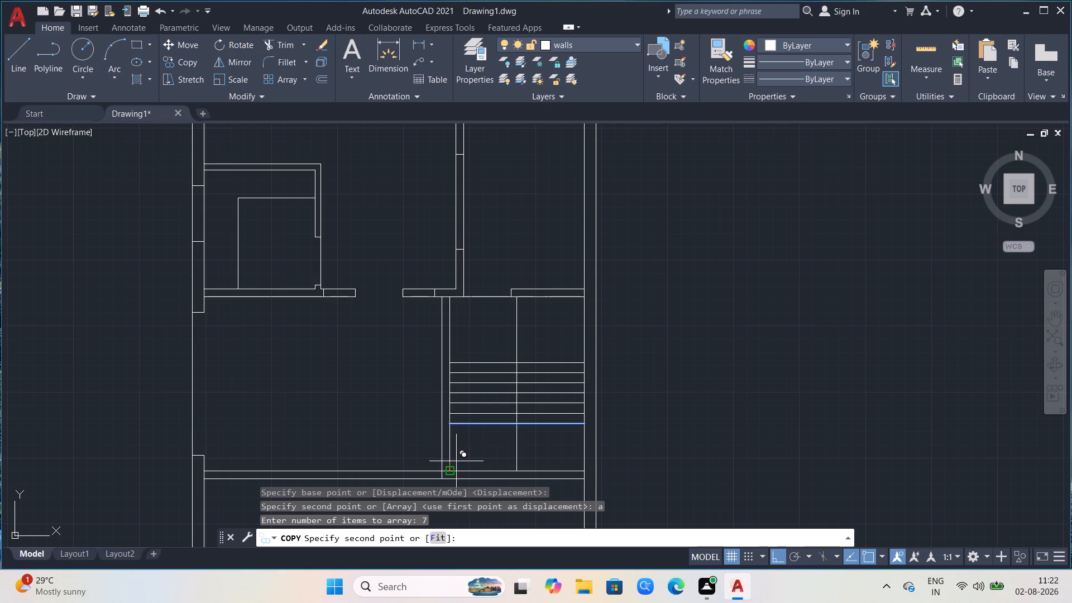
pyautogui.press('Return')
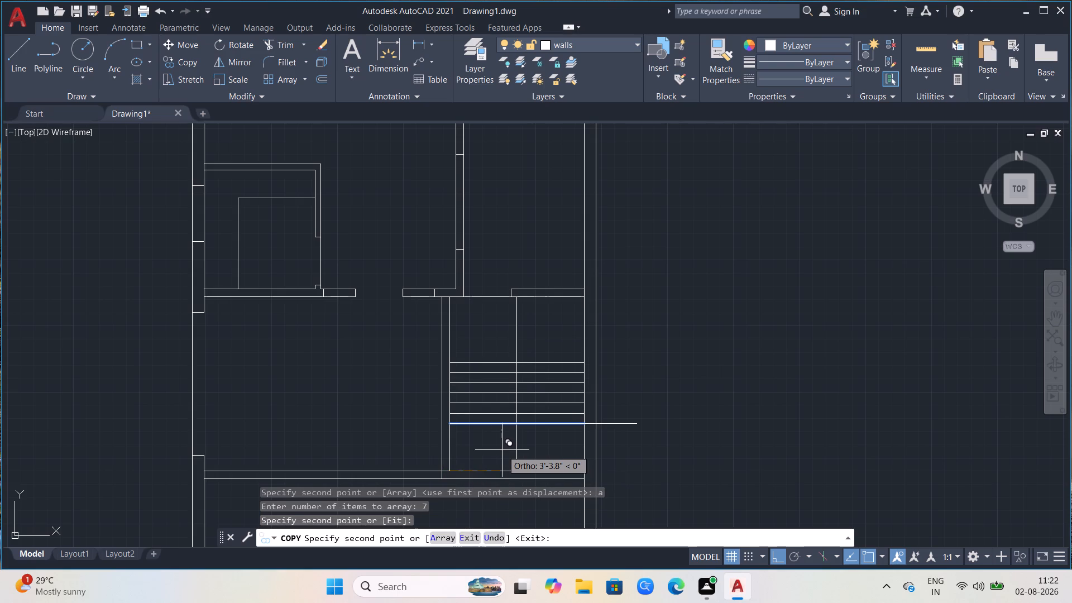
pyautogui.press('Escape')
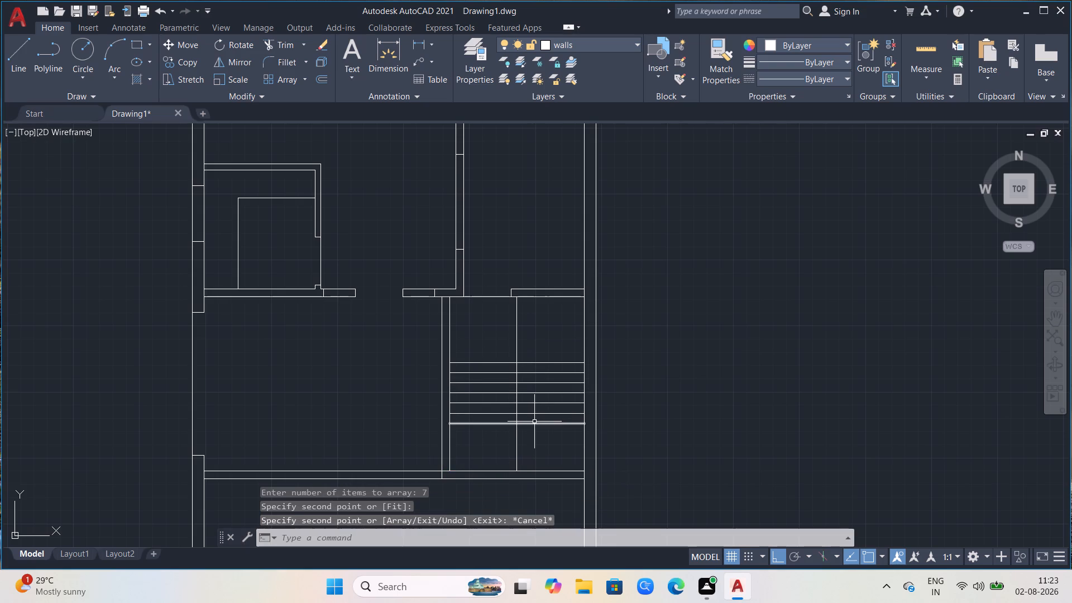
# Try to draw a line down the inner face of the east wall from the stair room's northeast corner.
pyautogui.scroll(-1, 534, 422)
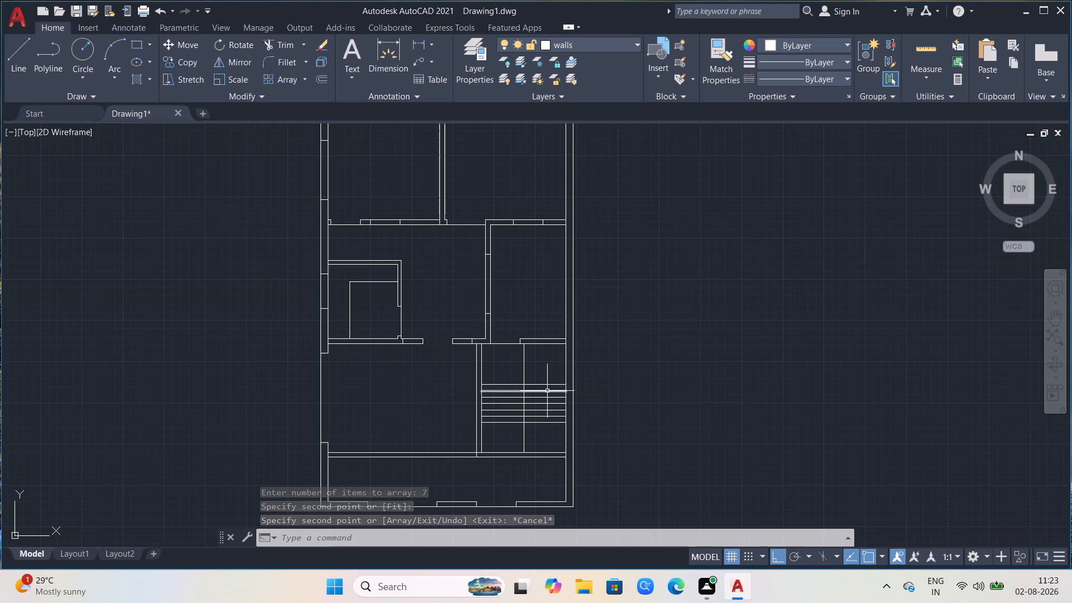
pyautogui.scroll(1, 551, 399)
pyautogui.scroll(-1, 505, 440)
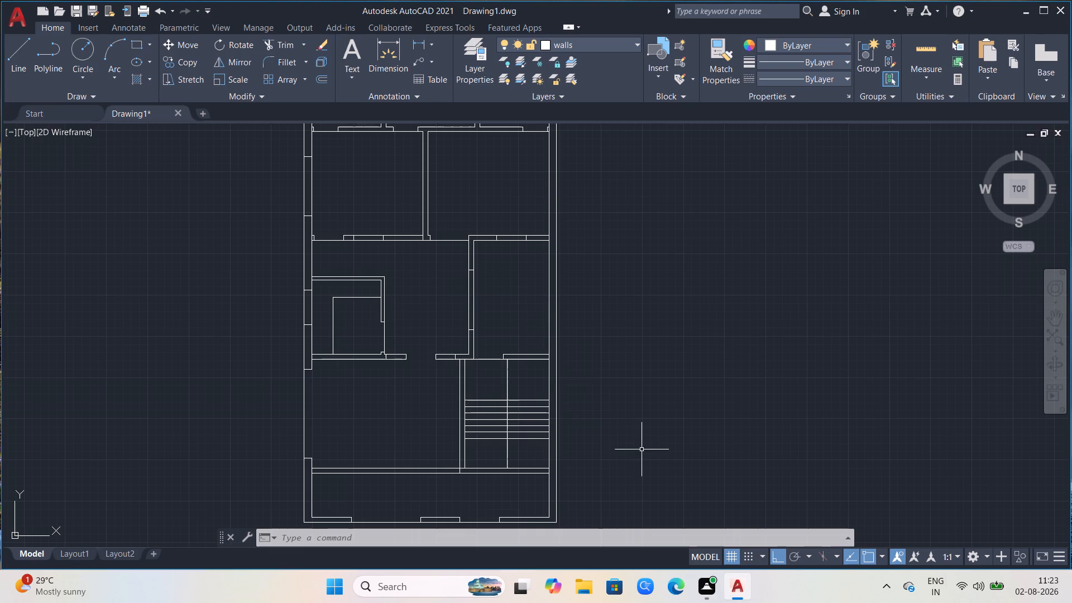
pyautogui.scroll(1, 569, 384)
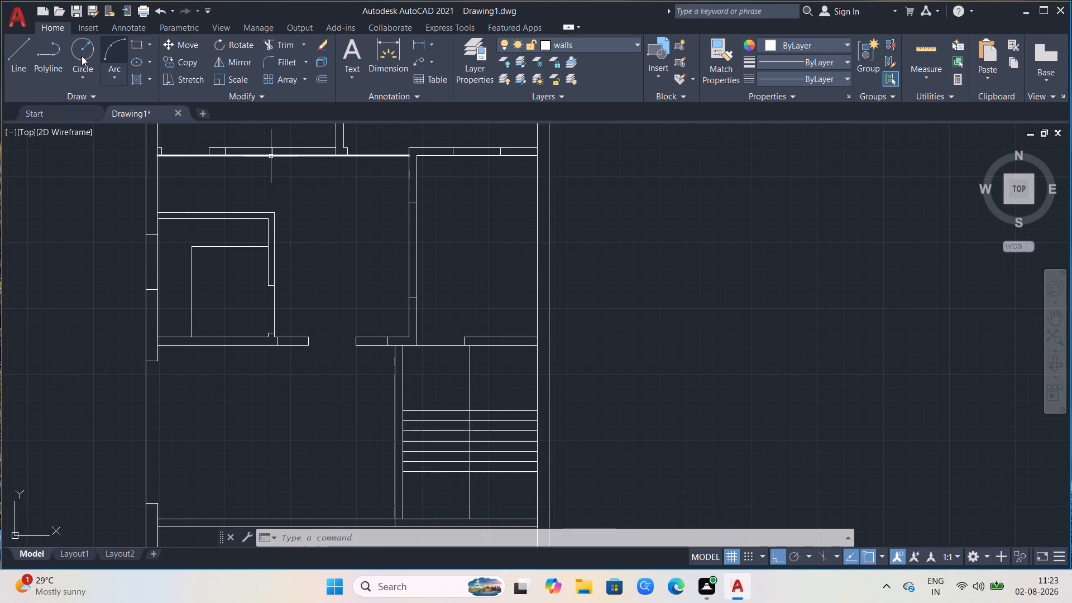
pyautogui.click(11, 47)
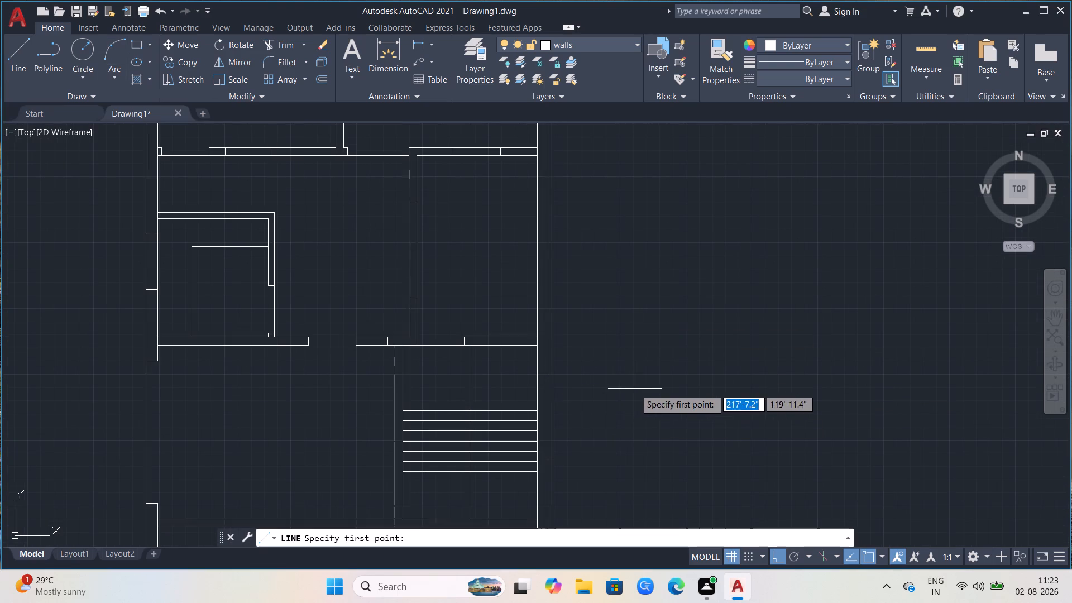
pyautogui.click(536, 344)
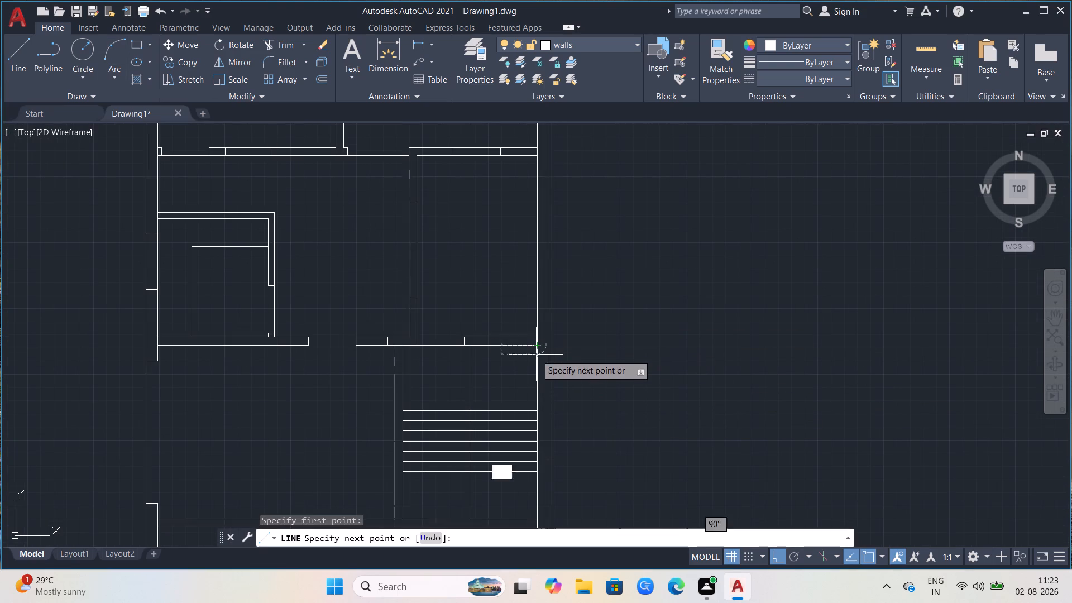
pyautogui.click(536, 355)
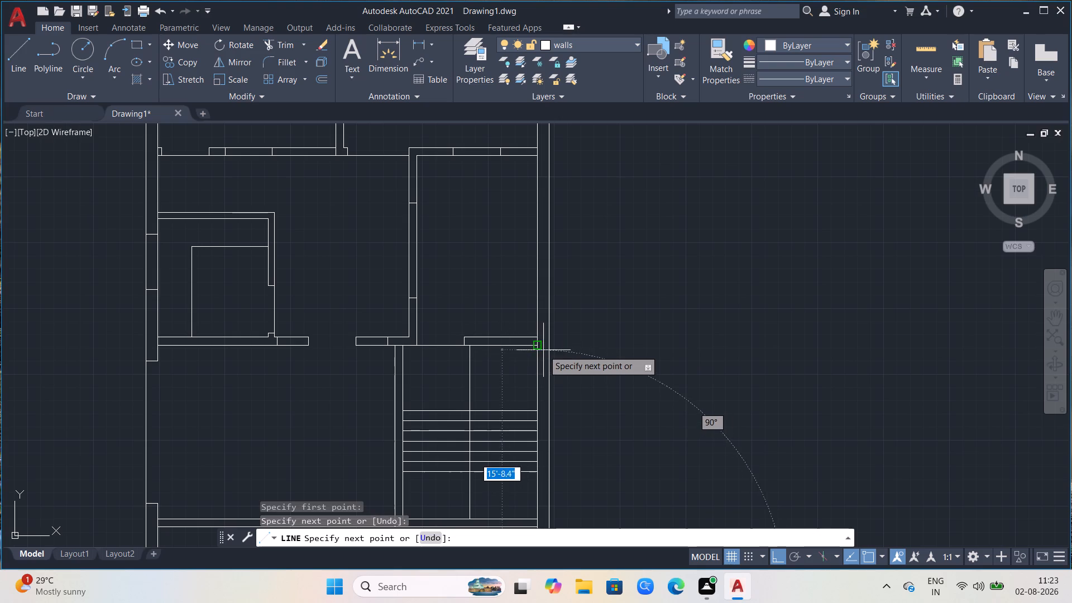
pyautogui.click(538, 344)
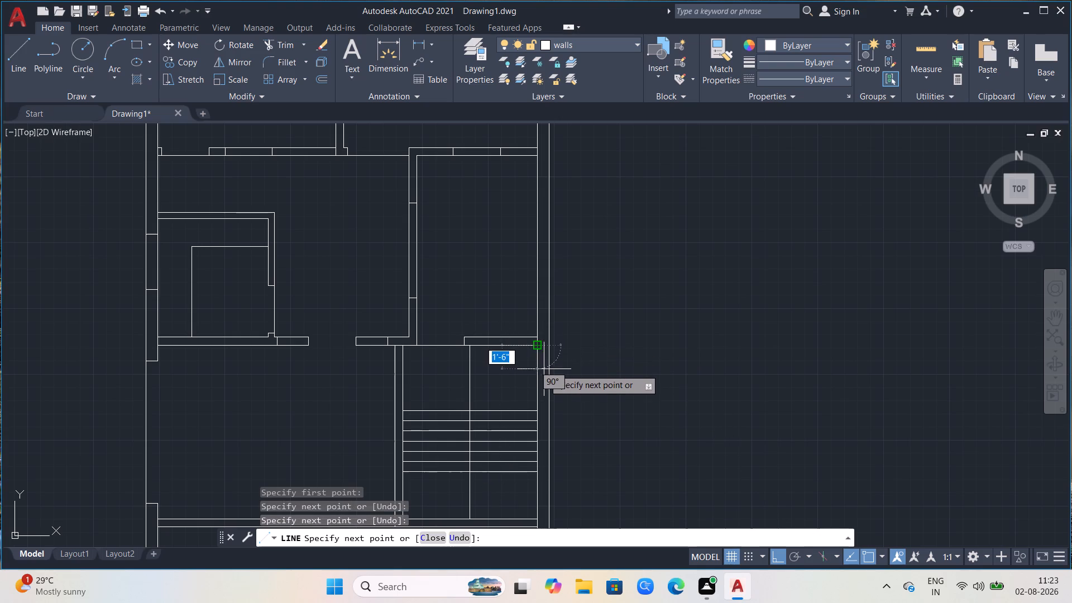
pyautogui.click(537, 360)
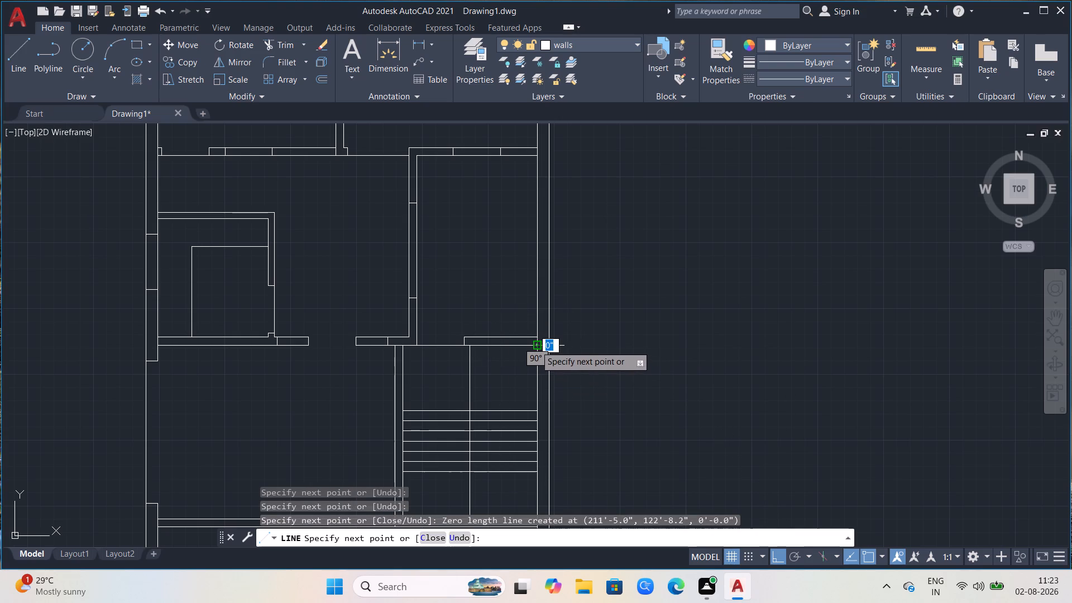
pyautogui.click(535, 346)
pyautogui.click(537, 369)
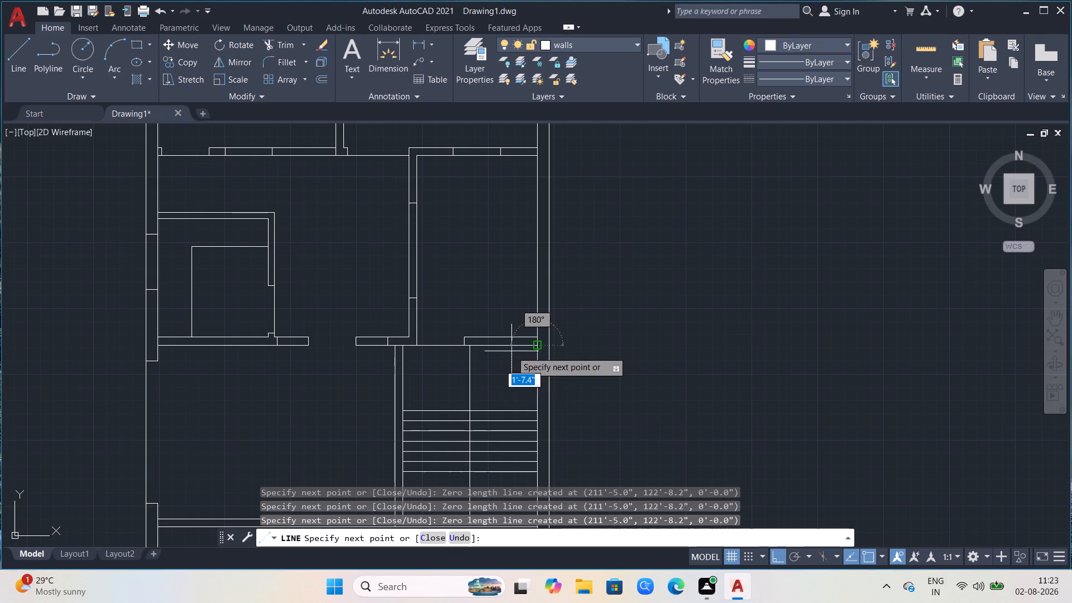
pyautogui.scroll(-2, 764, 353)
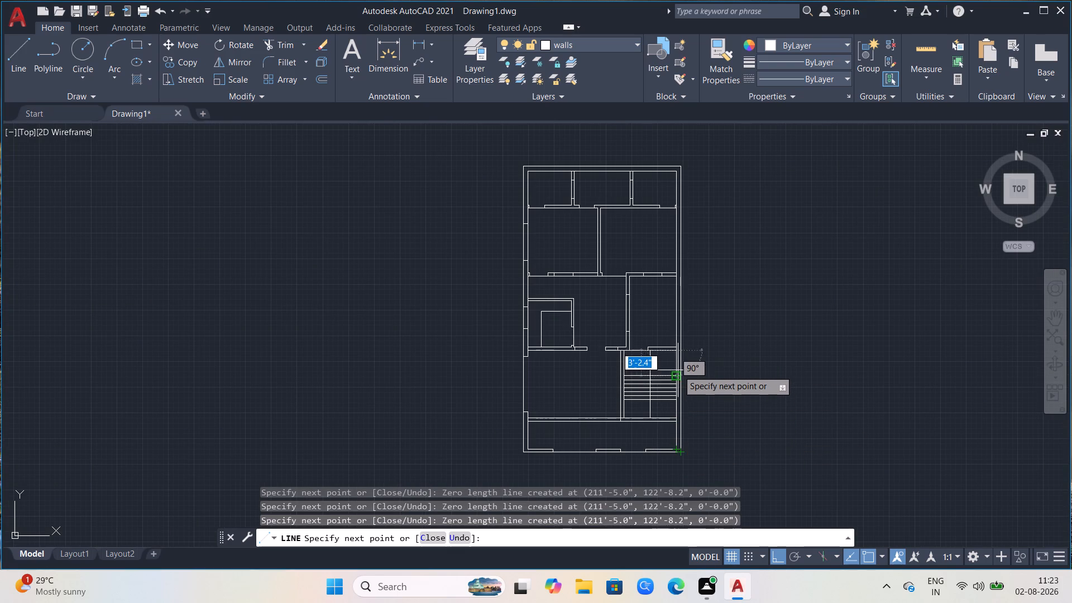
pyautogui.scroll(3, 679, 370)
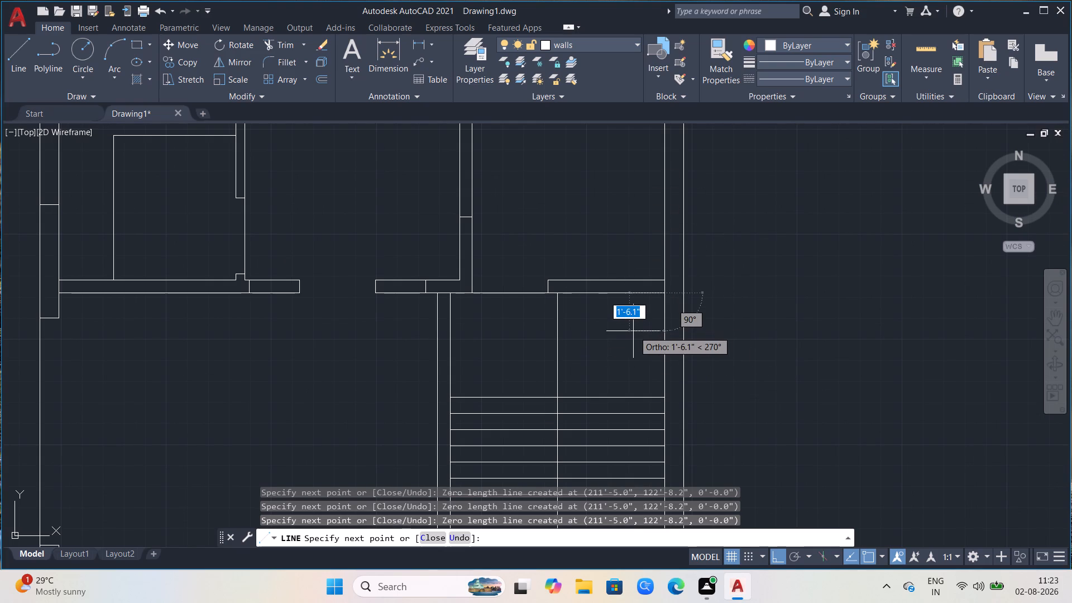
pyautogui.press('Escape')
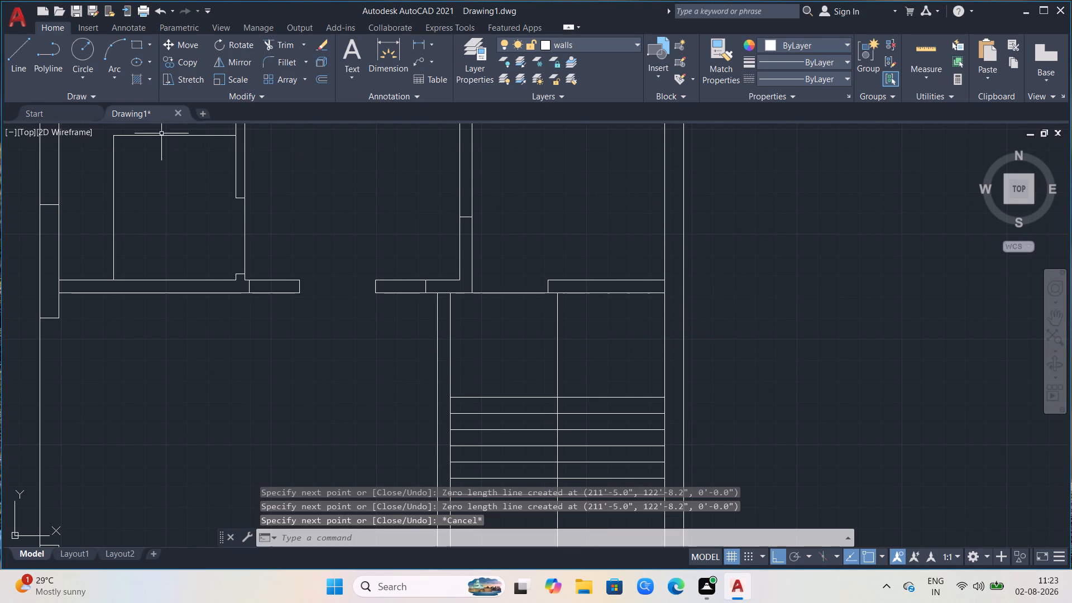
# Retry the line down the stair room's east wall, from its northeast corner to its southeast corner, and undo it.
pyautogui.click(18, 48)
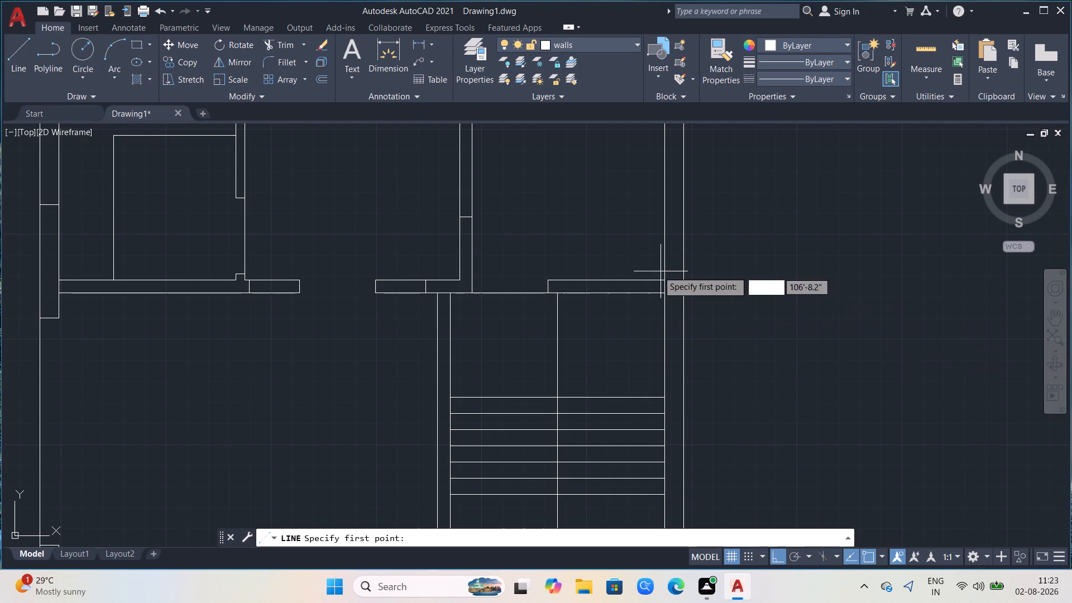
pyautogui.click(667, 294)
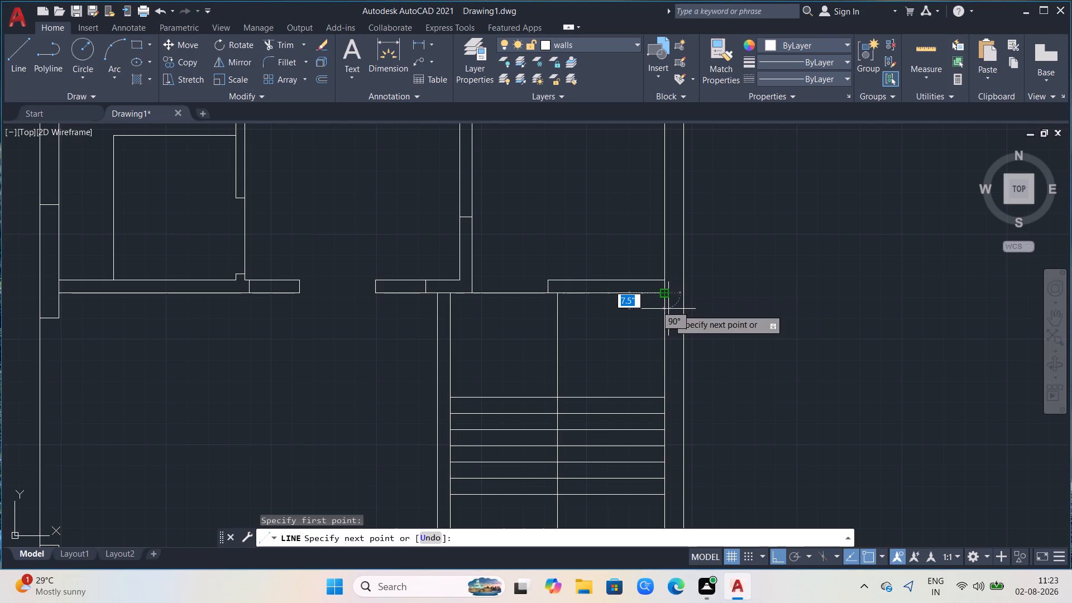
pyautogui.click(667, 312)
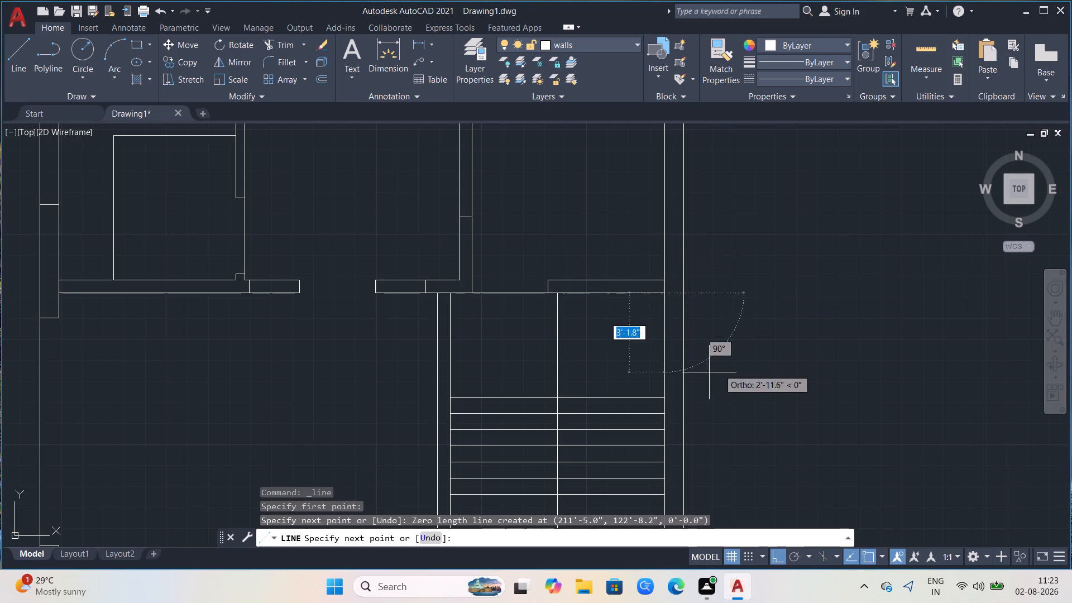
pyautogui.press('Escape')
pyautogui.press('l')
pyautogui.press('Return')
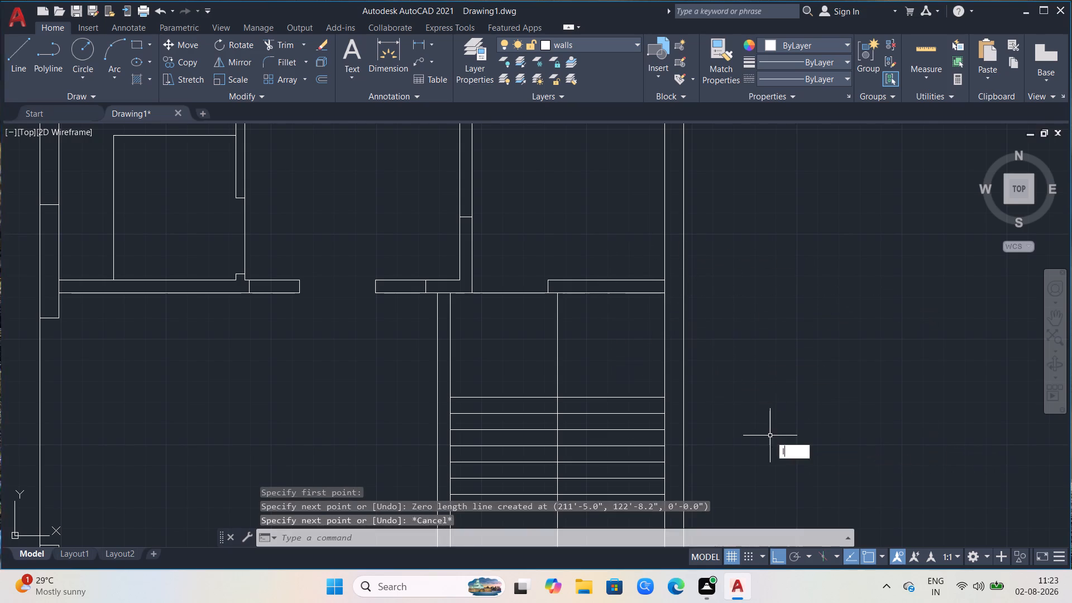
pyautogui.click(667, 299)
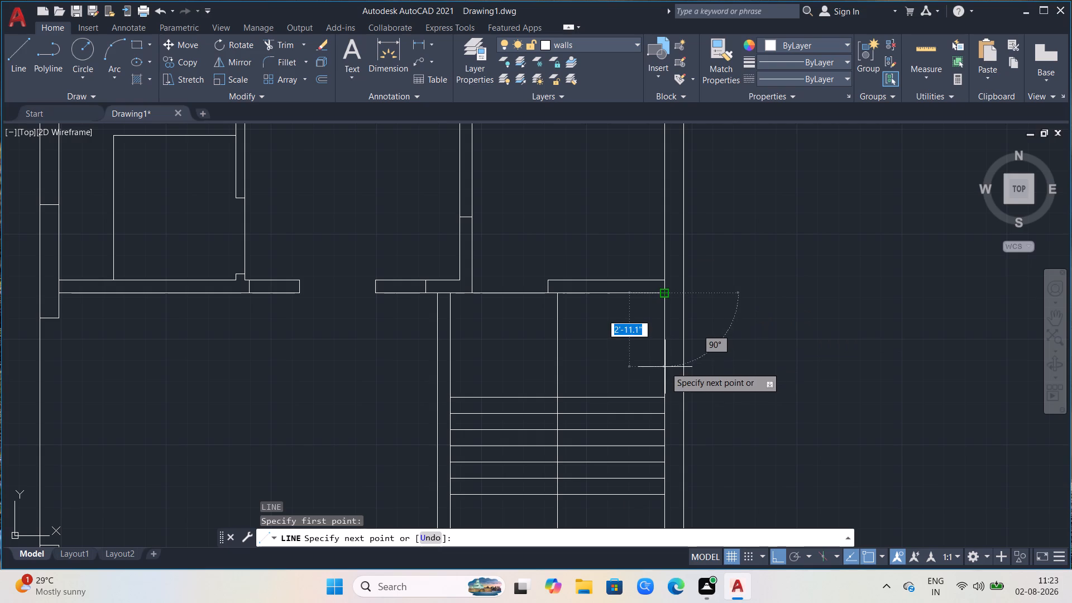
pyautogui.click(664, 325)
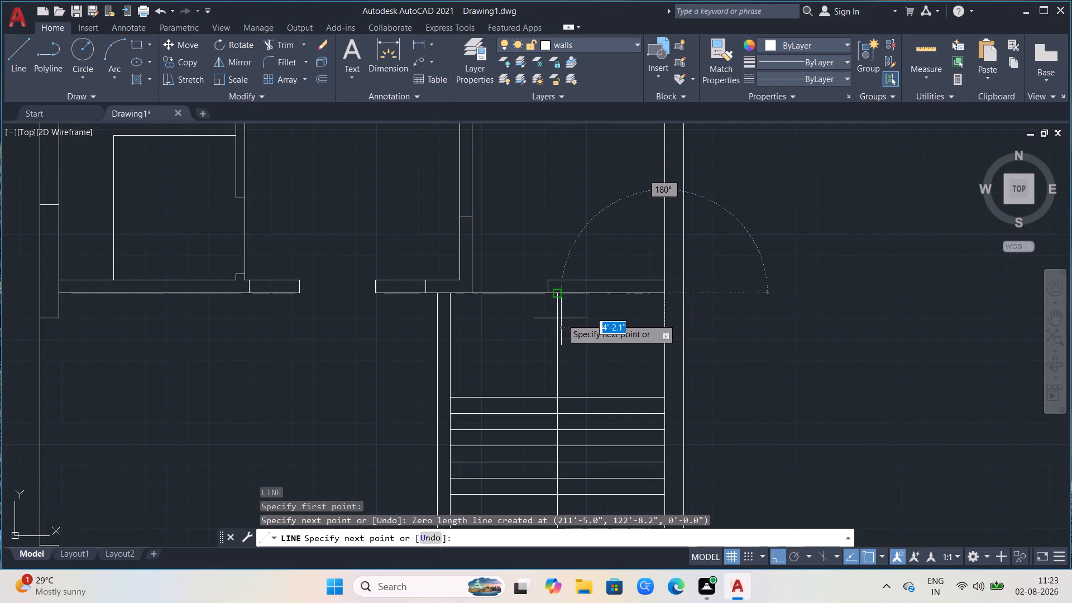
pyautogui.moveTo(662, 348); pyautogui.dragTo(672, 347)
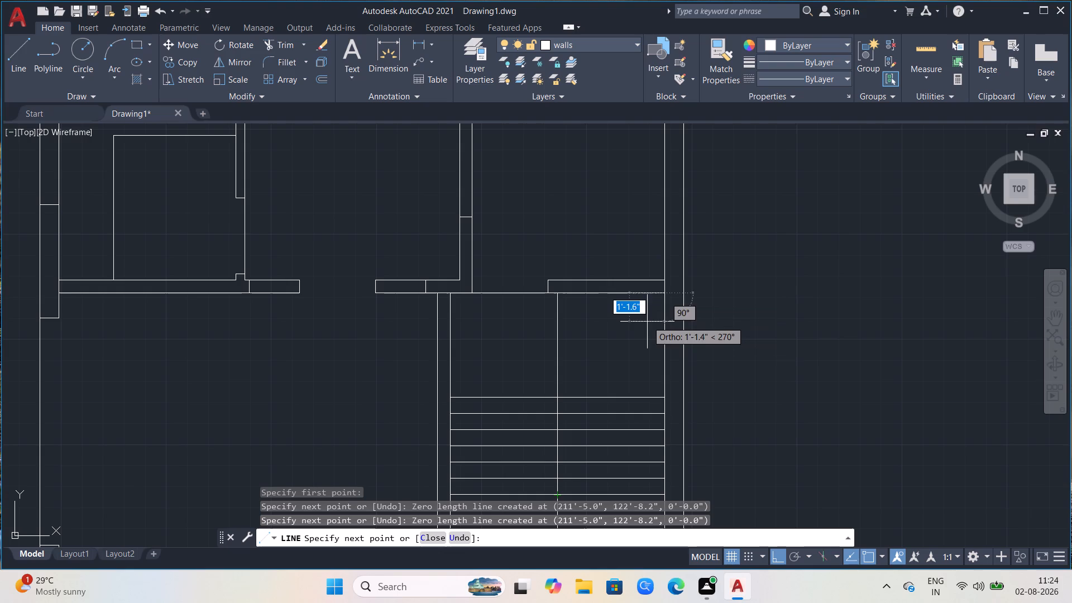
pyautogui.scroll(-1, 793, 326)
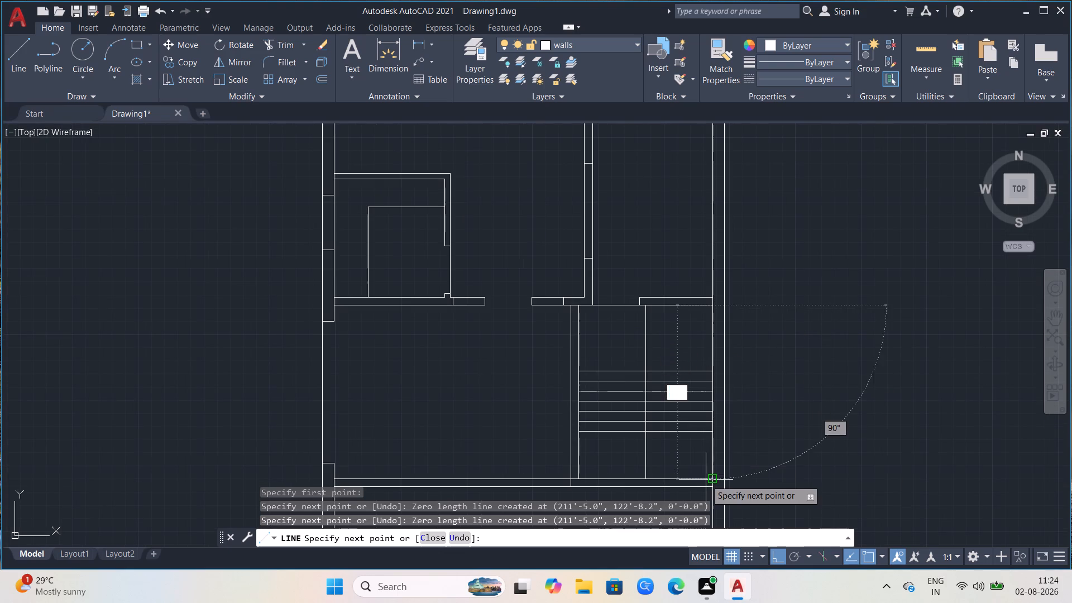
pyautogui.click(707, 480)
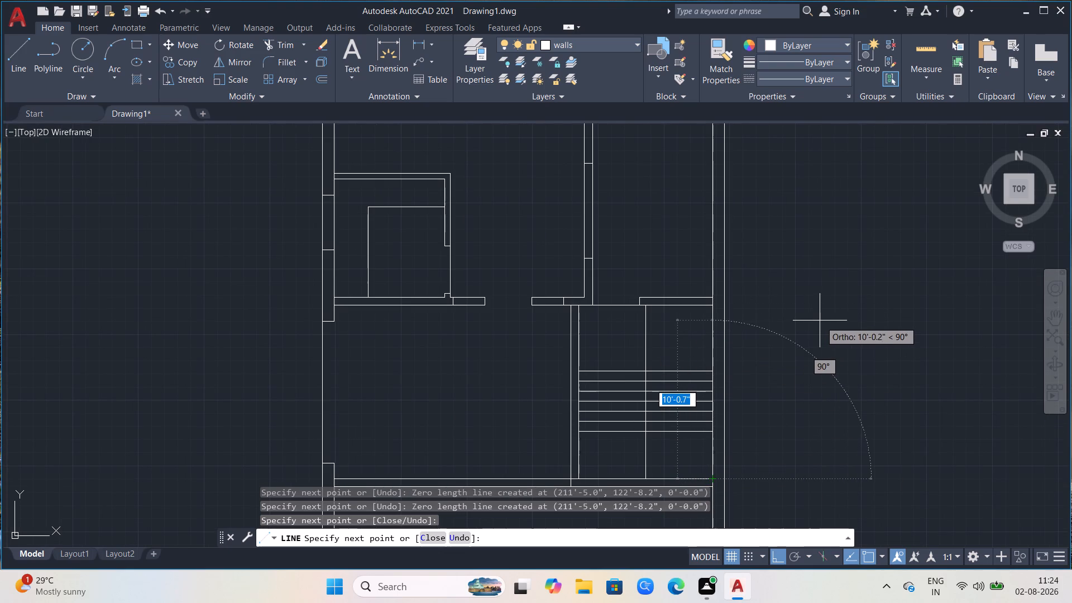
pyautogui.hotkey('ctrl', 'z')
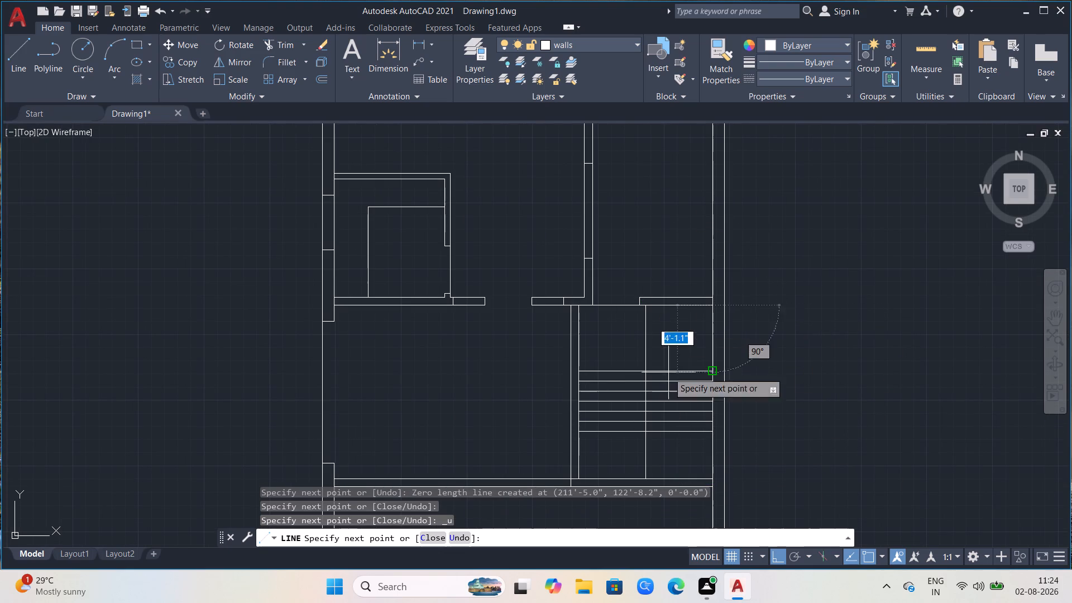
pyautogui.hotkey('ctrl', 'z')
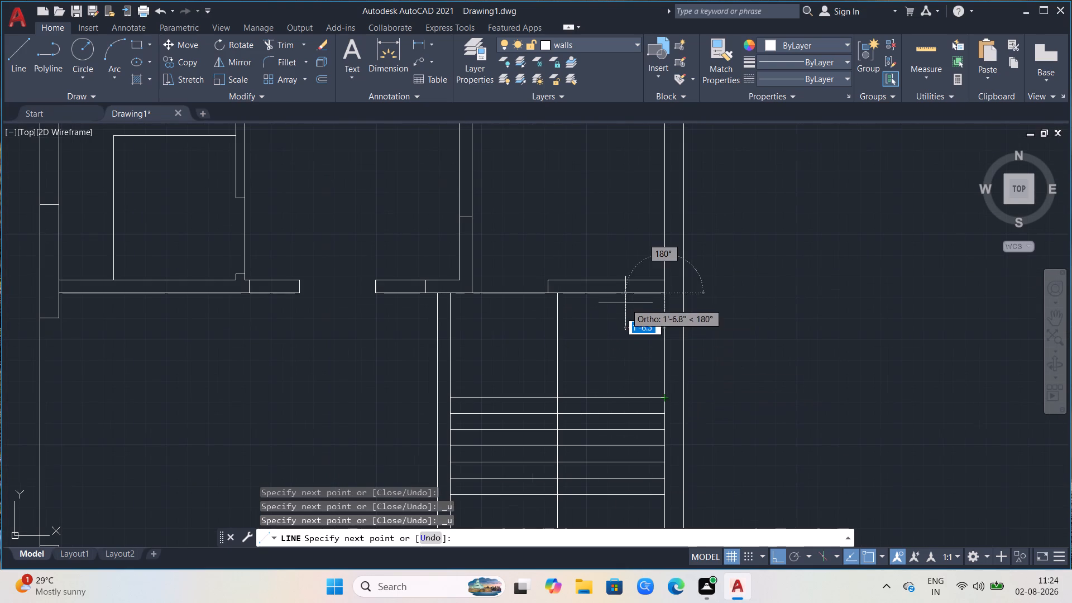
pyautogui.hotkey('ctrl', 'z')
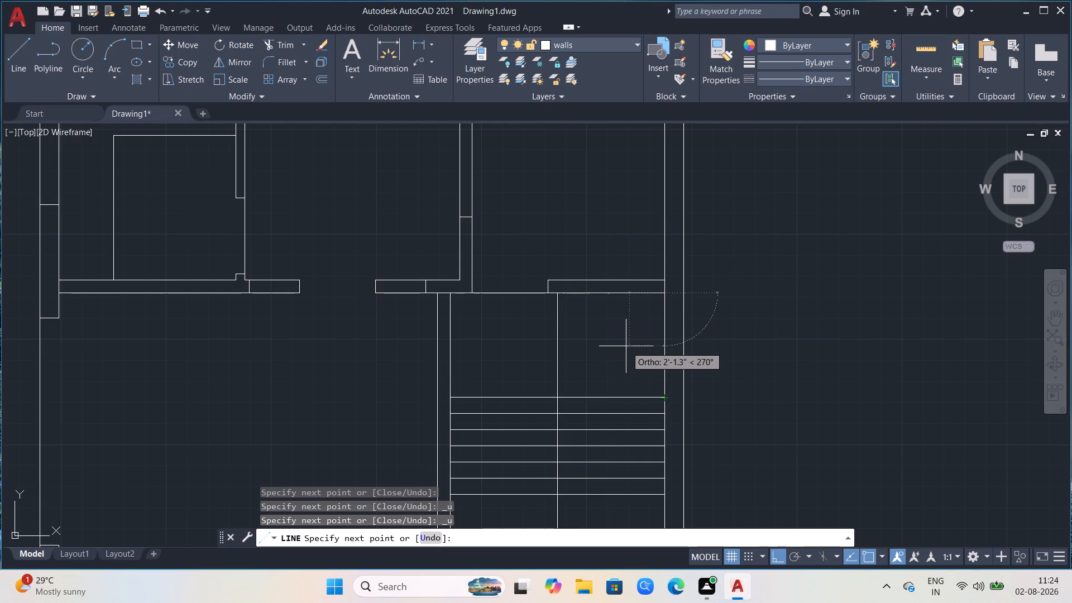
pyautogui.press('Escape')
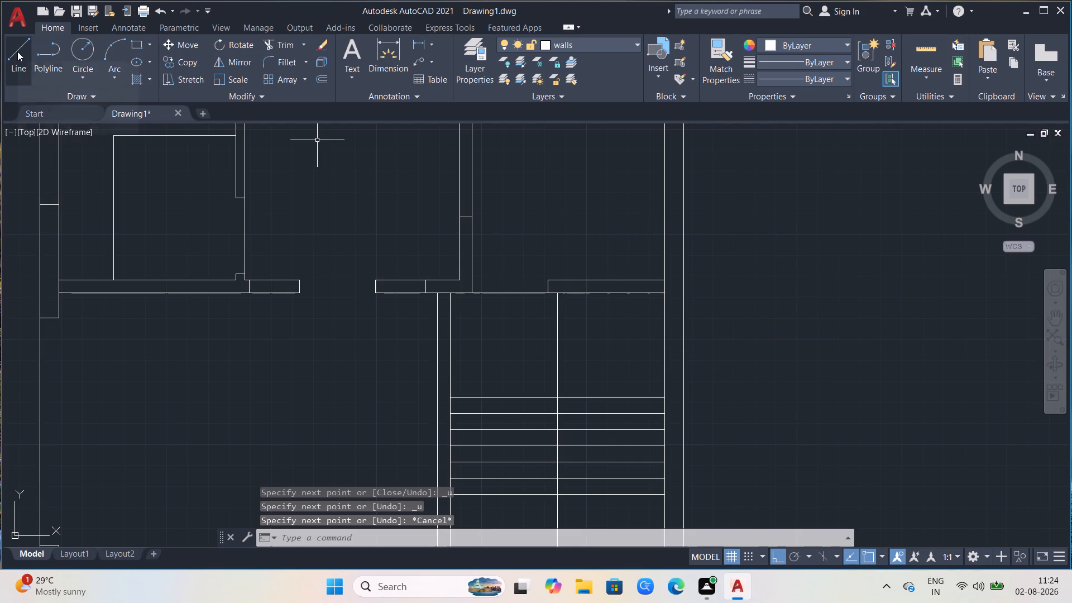
# Offset the line along the stair room's north edge by 6 inches to the north.
pyautogui.click(621, 292)
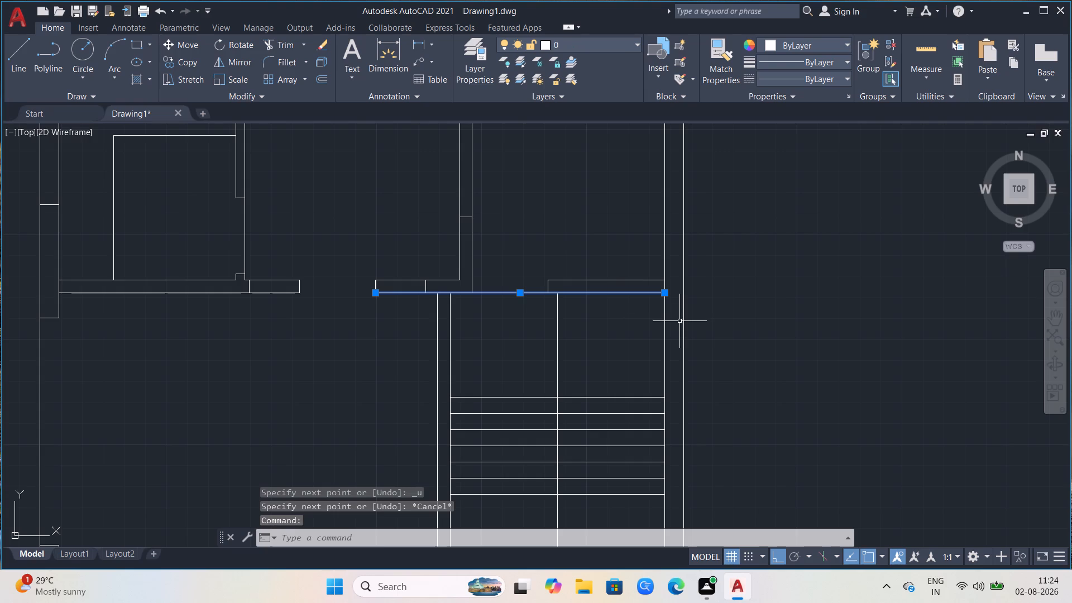
pyautogui.press('o')
pyautogui.press('Return')
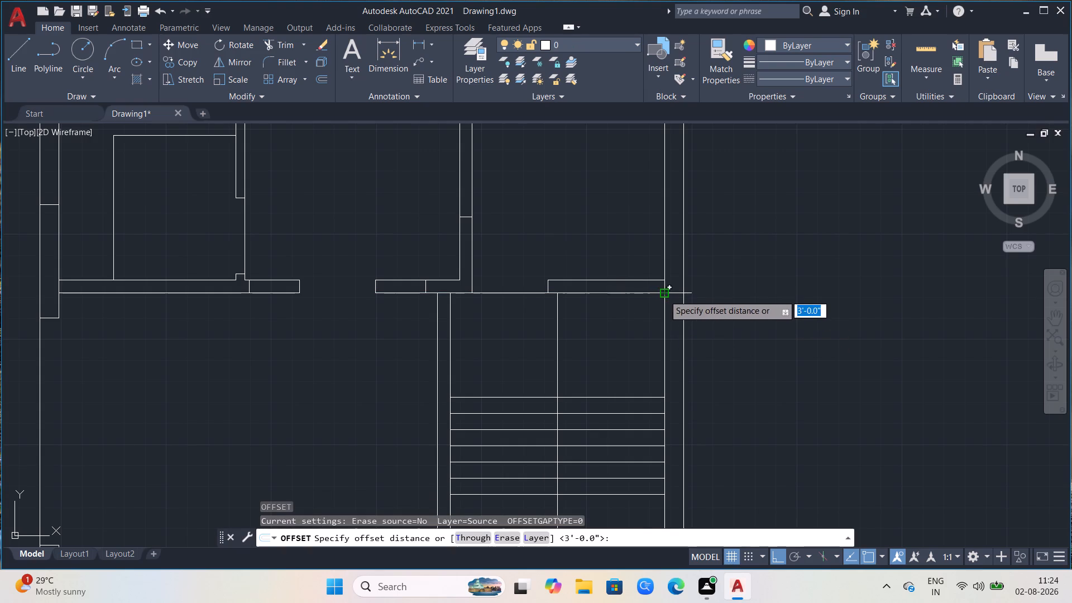
pyautogui.click(664, 295)
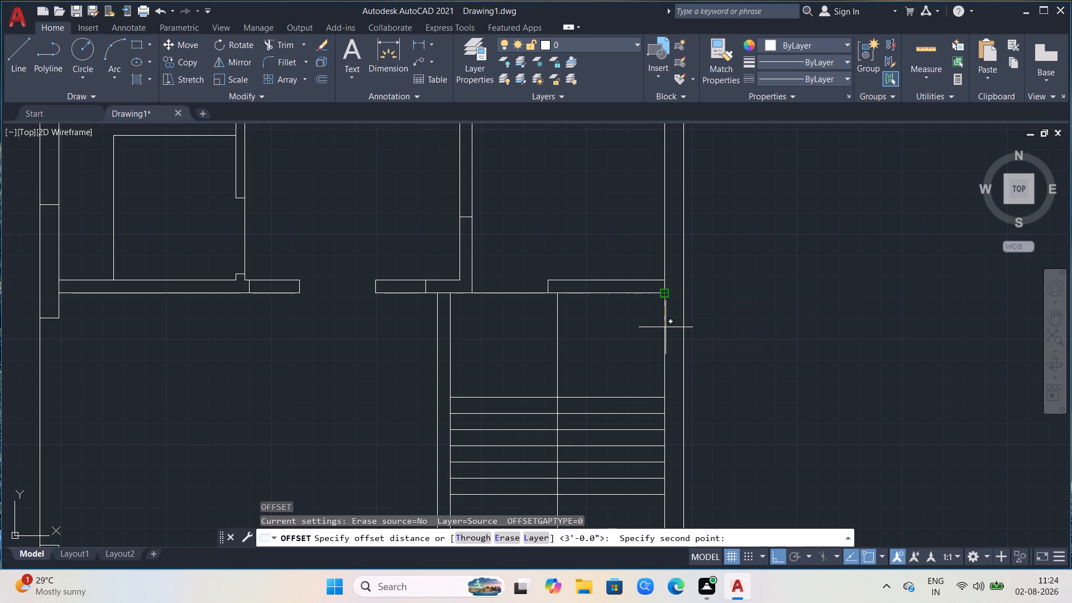
pyautogui.press('6')
pyautogui.press('Return')
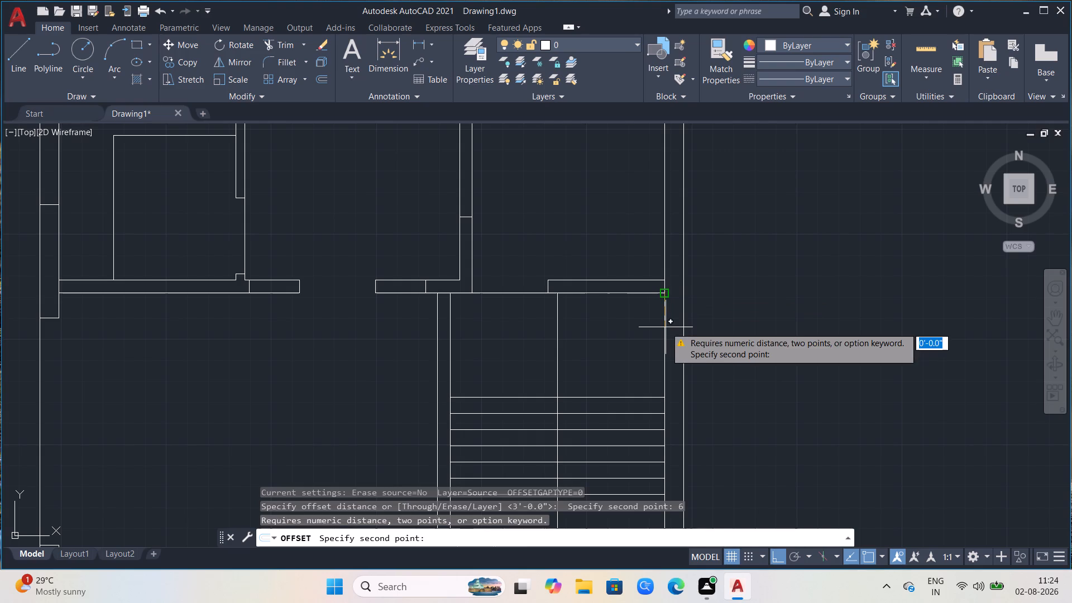
pyautogui.click(666, 290)
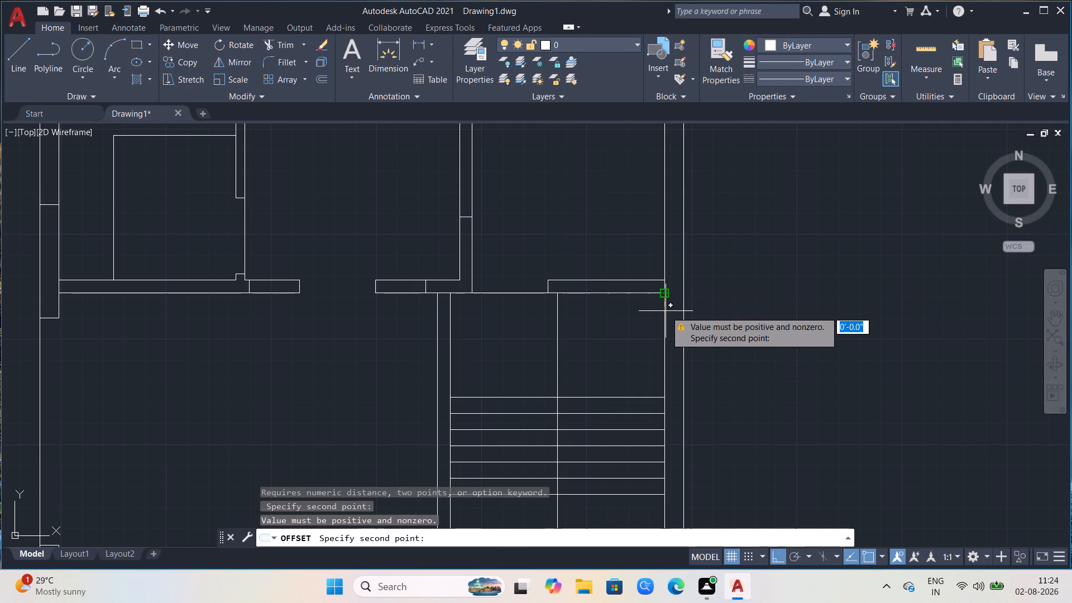
pyautogui.press('6')
pyautogui.press('Return')
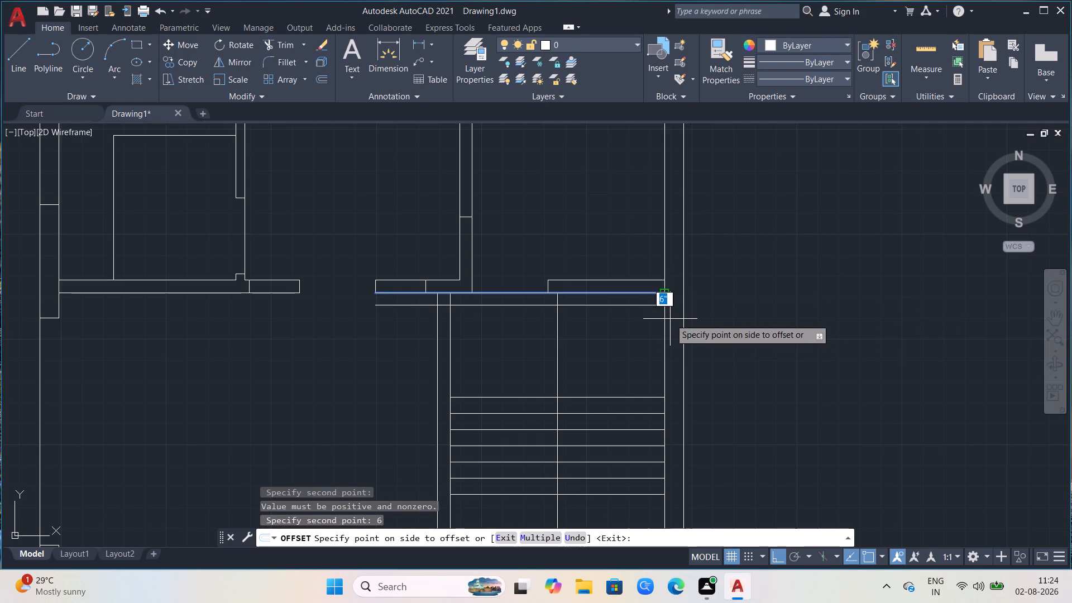
pyautogui.click(670, 319)
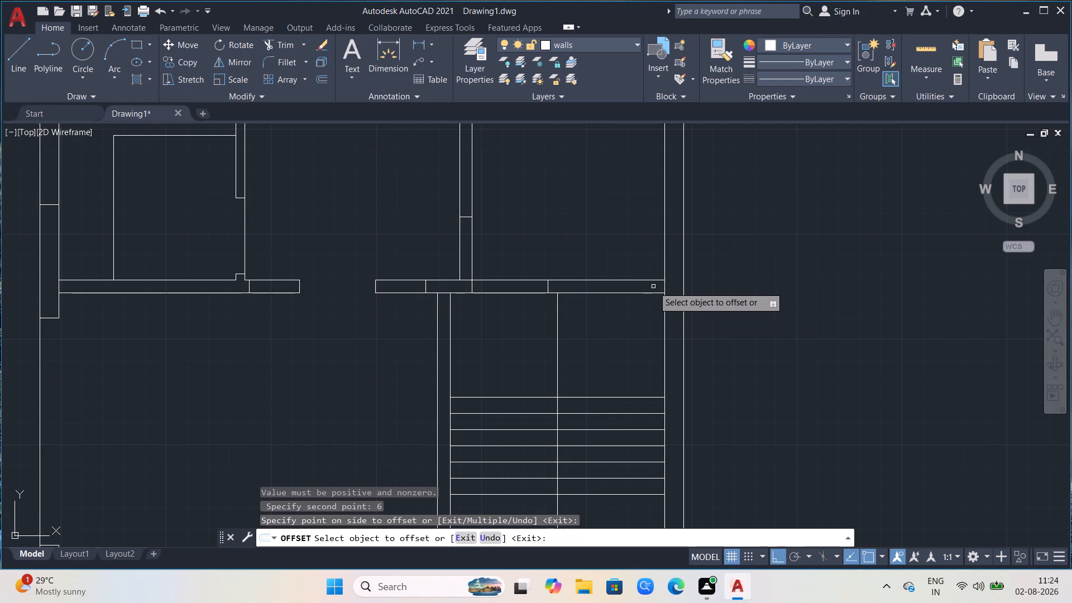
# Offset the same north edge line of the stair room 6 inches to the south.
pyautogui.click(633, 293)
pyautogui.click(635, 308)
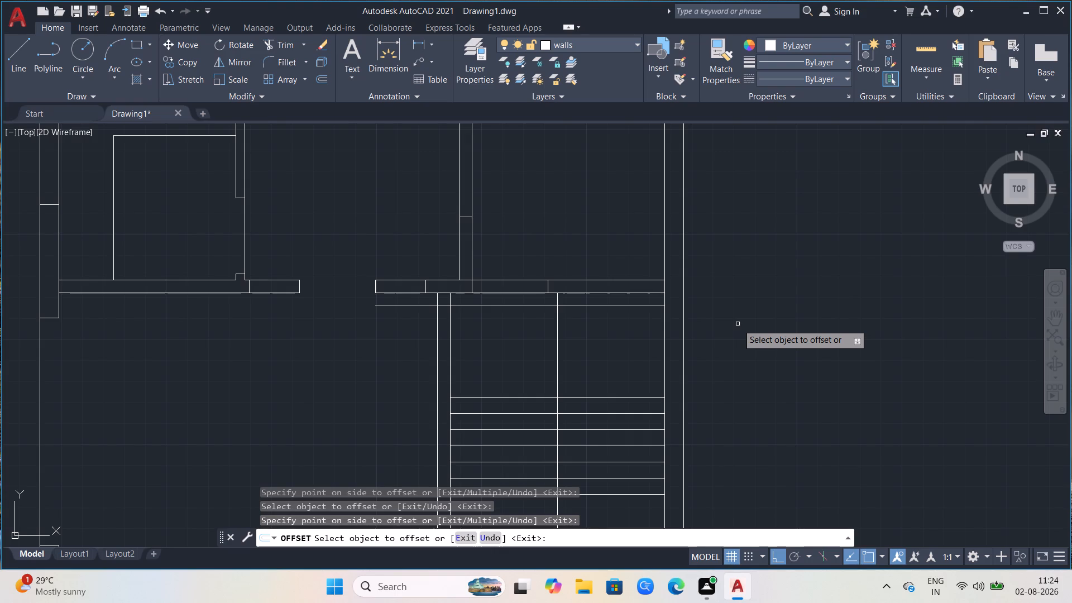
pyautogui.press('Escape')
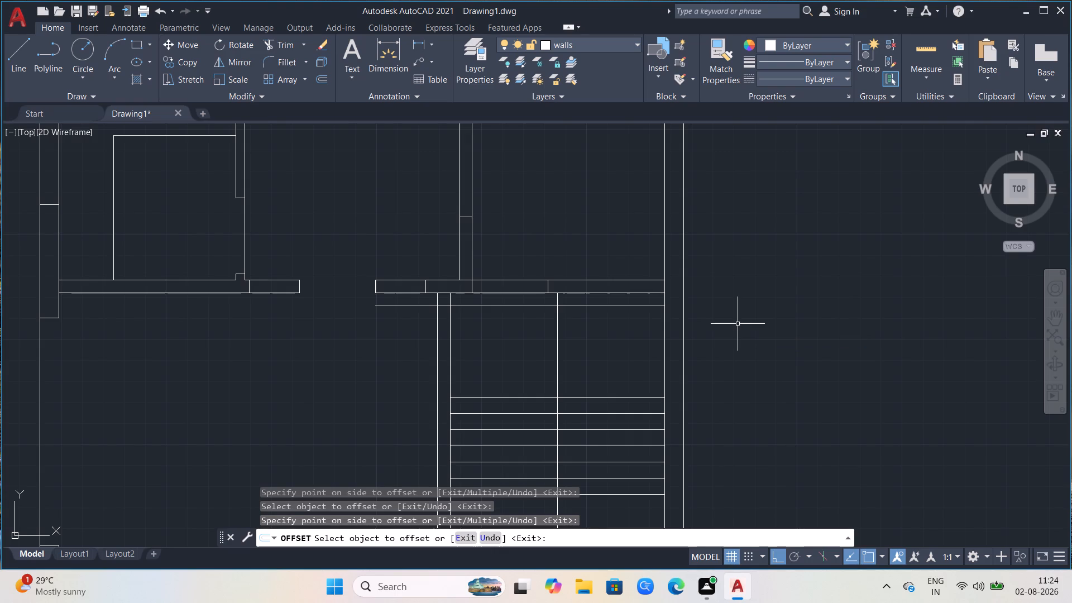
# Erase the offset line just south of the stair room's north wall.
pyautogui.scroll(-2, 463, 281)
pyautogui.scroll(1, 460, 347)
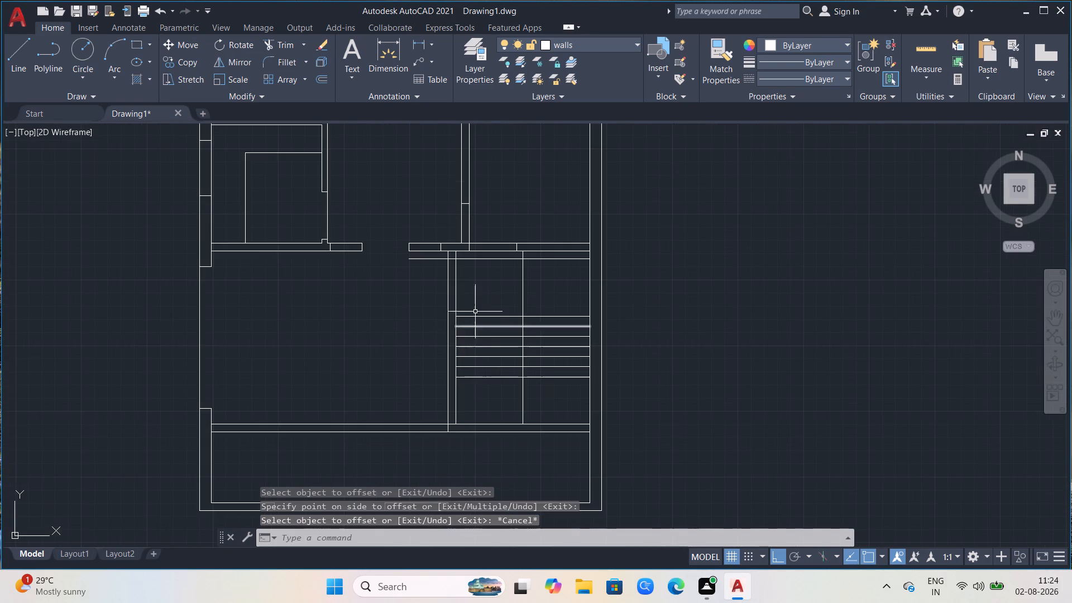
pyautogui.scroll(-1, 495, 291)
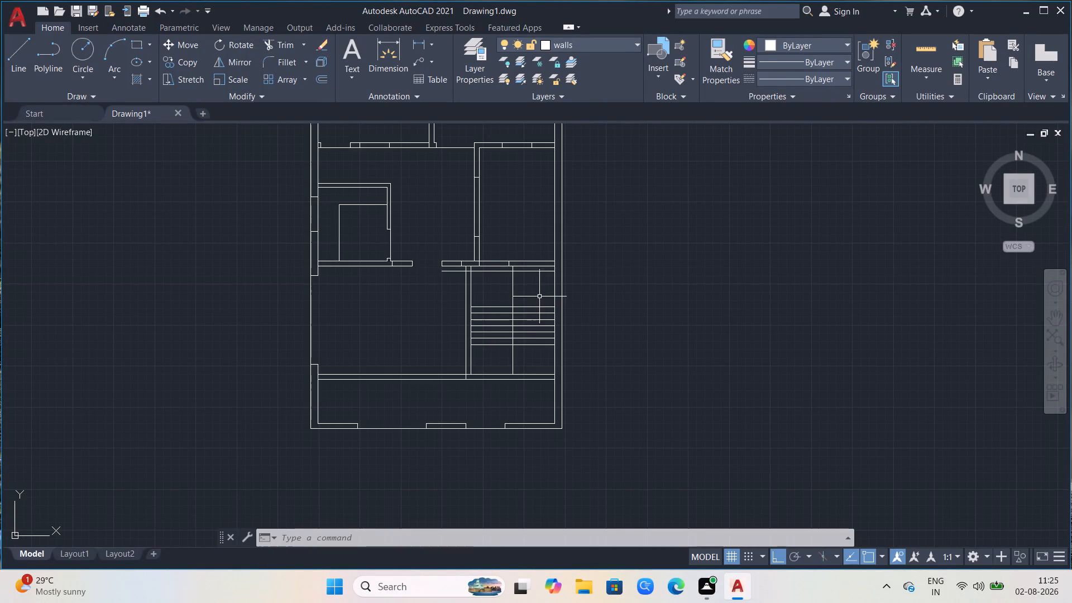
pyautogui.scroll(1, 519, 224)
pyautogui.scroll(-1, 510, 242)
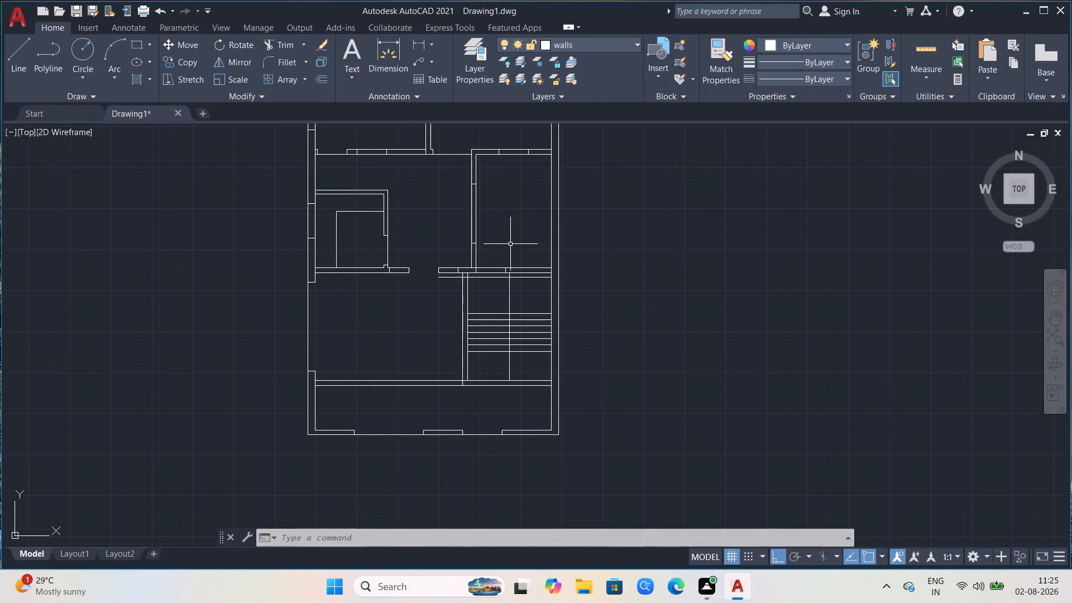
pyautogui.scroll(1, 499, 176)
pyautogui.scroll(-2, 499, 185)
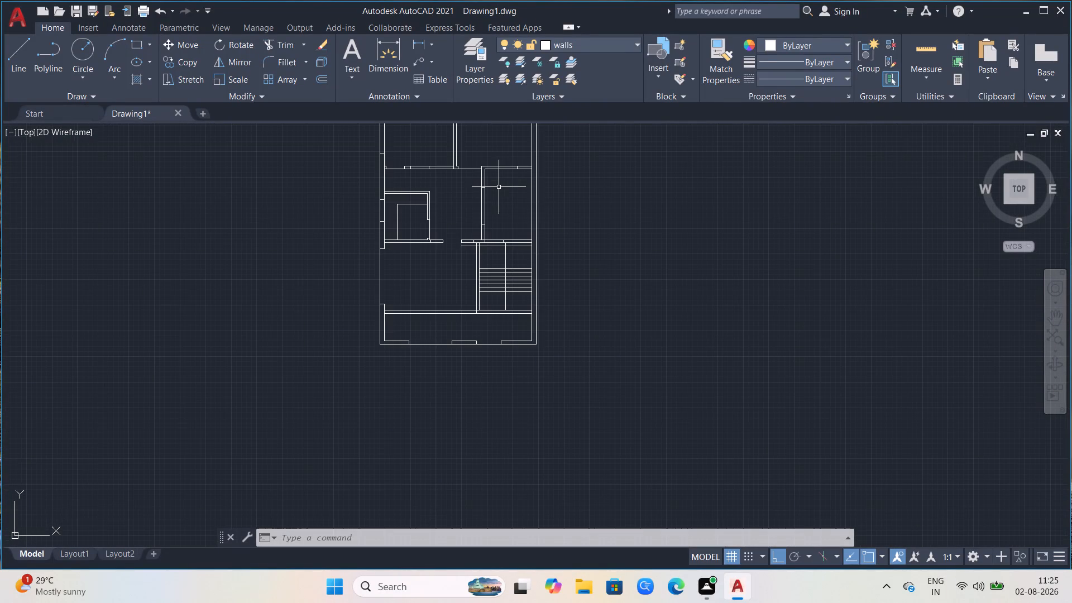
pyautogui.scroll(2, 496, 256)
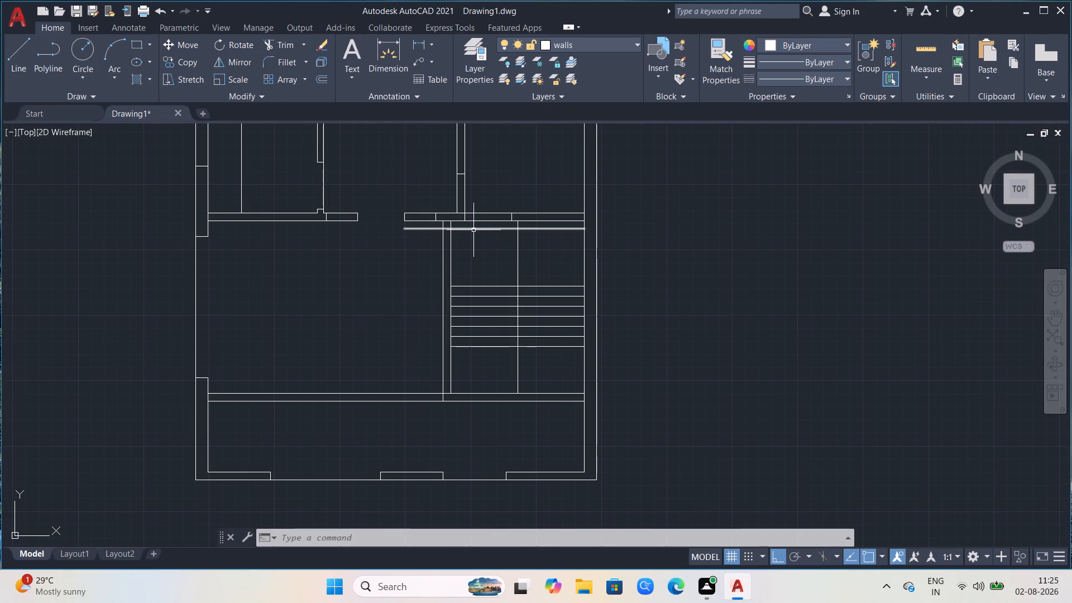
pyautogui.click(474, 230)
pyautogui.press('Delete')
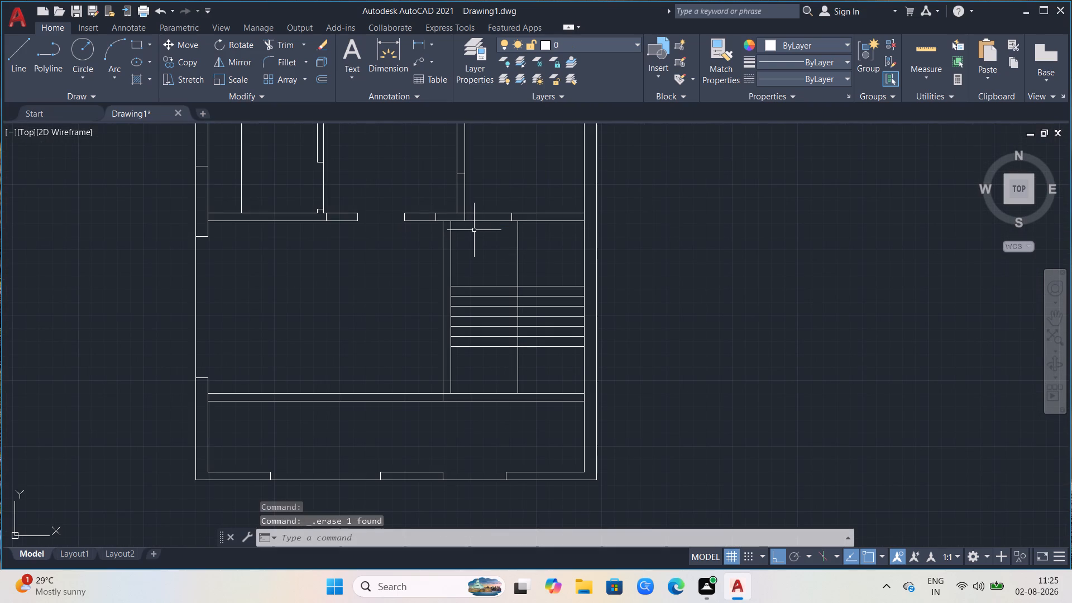
# Erase the outer line of the stair room's west wall and the short stub crossing the south wall.
pyautogui.scroll(1, 498, 225)
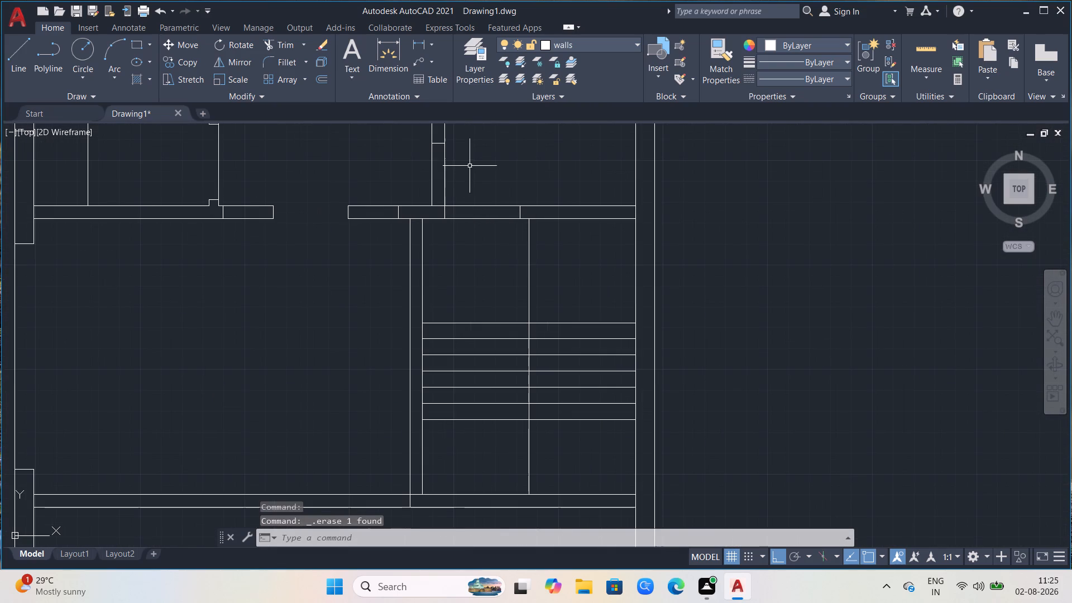
pyautogui.scroll(-2, 478, 188)
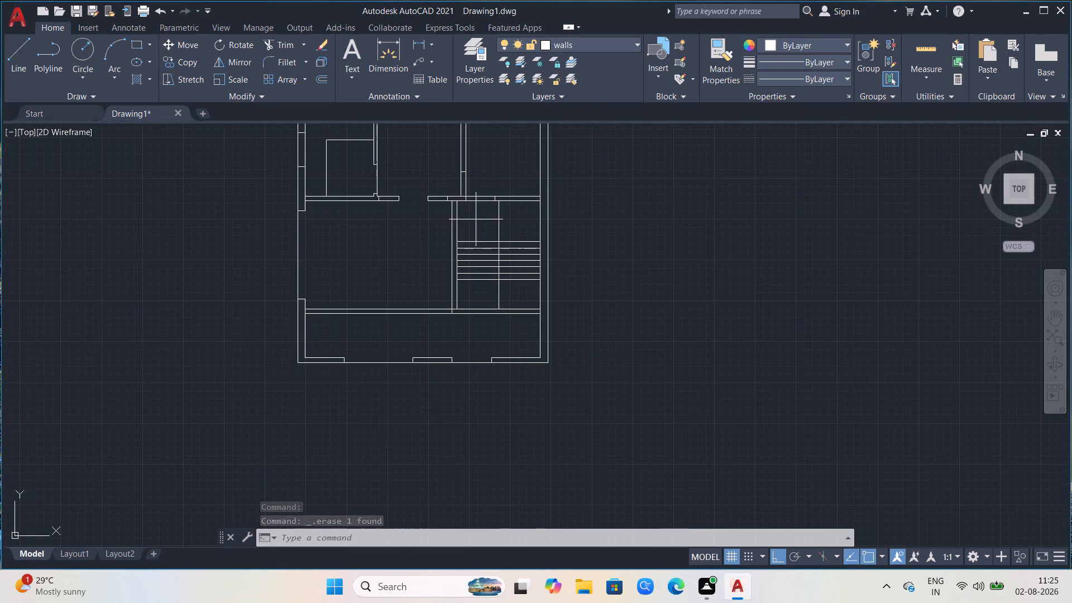
pyautogui.click(476, 219)
pyautogui.click(474, 219)
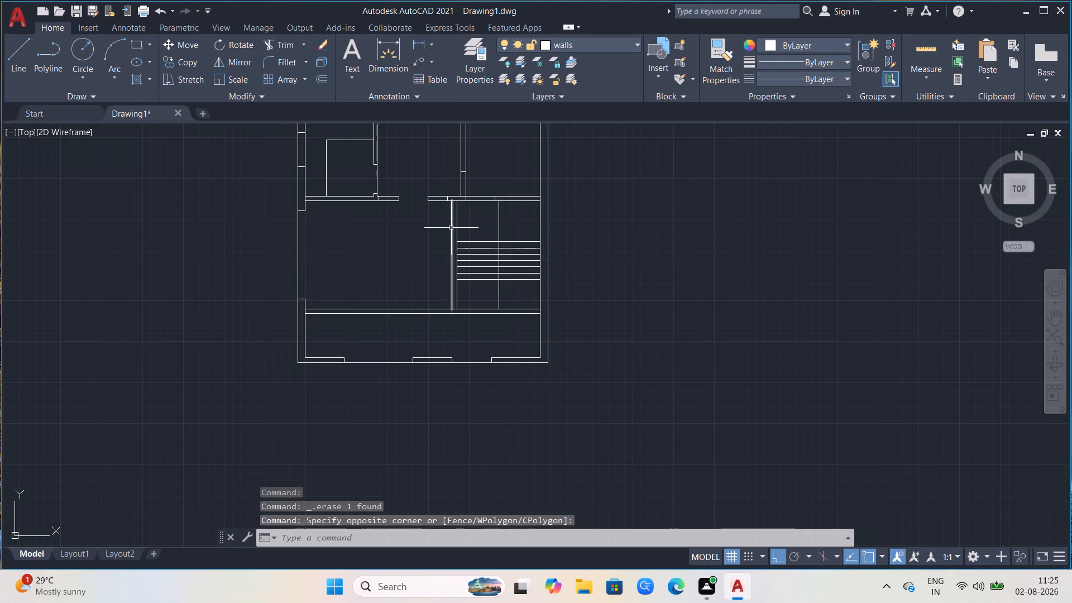
pyautogui.click(451, 228)
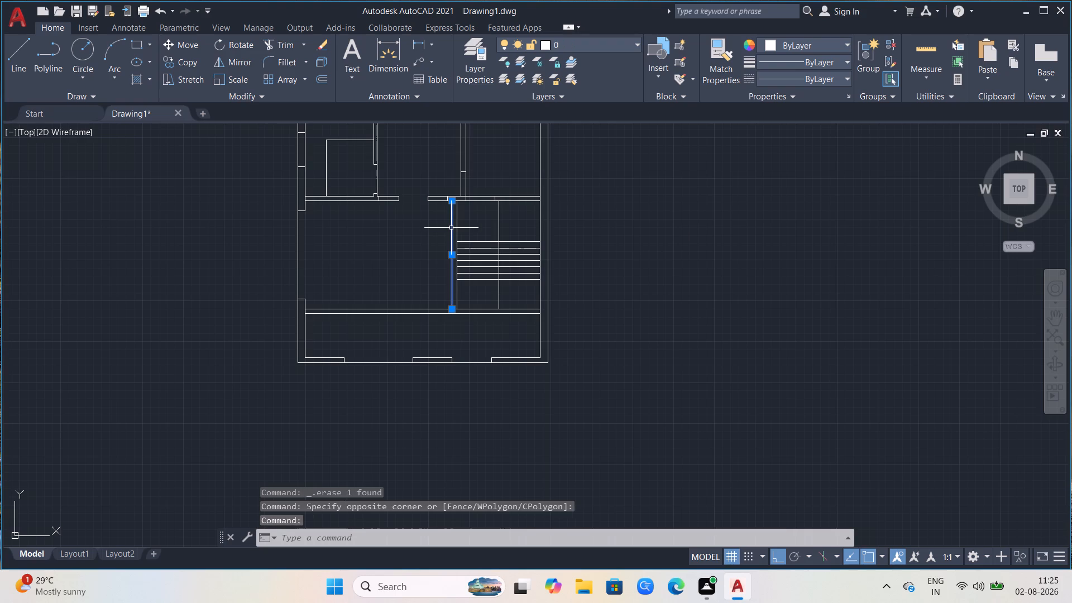
pyautogui.press('Delete')
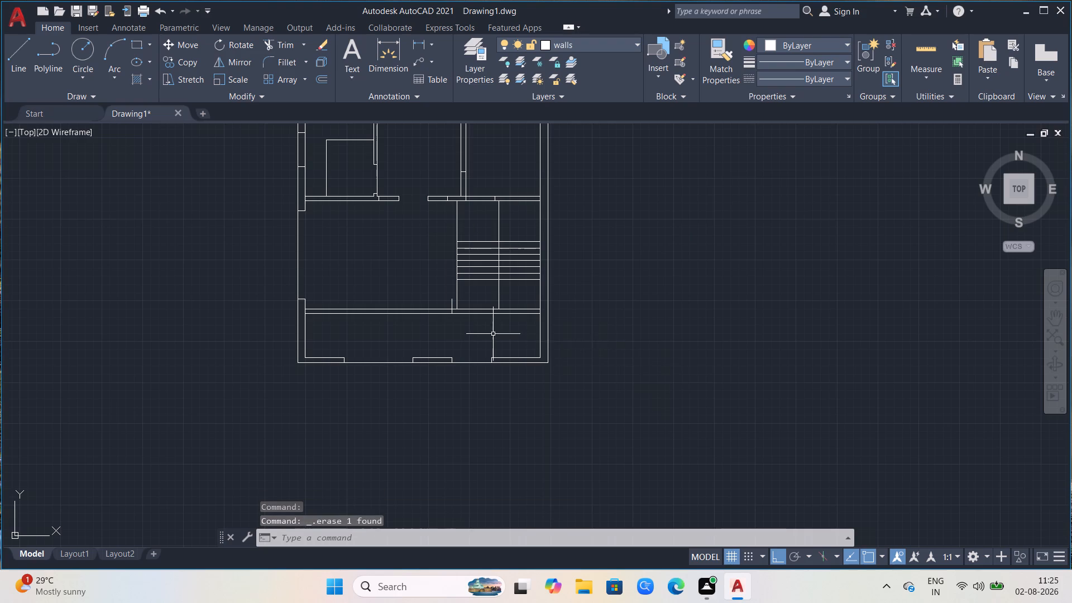
pyautogui.scroll(2, 429, 333)
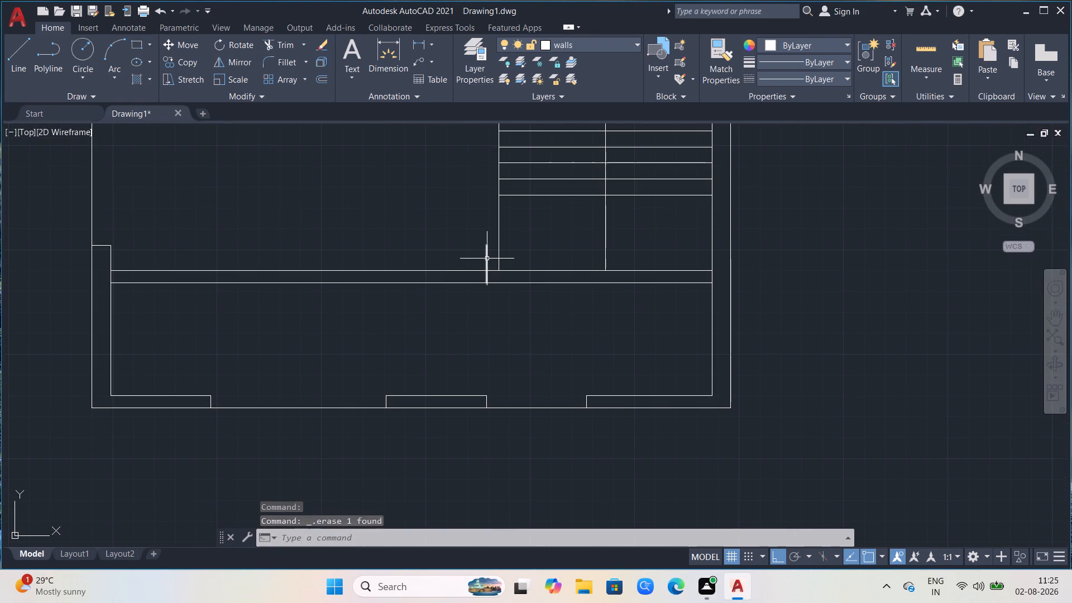
pyautogui.click(487, 259)
pyautogui.press('Delete')
# Offset the stair room's remaining west wall line 6 inches east, into the room.
pyautogui.press('o')
pyautogui.press('Return')
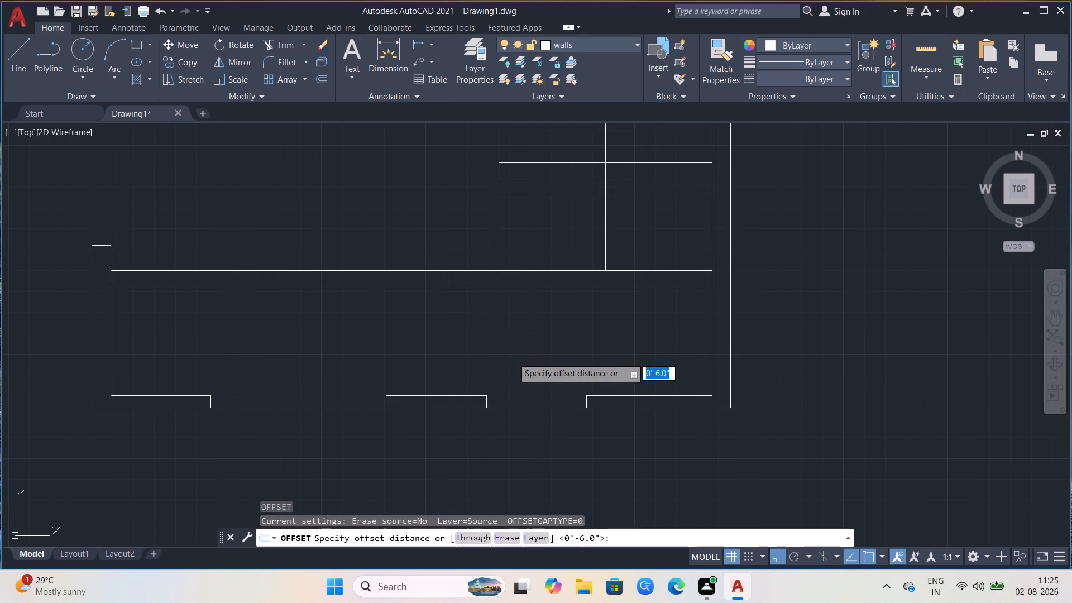
pyautogui.click(501, 272)
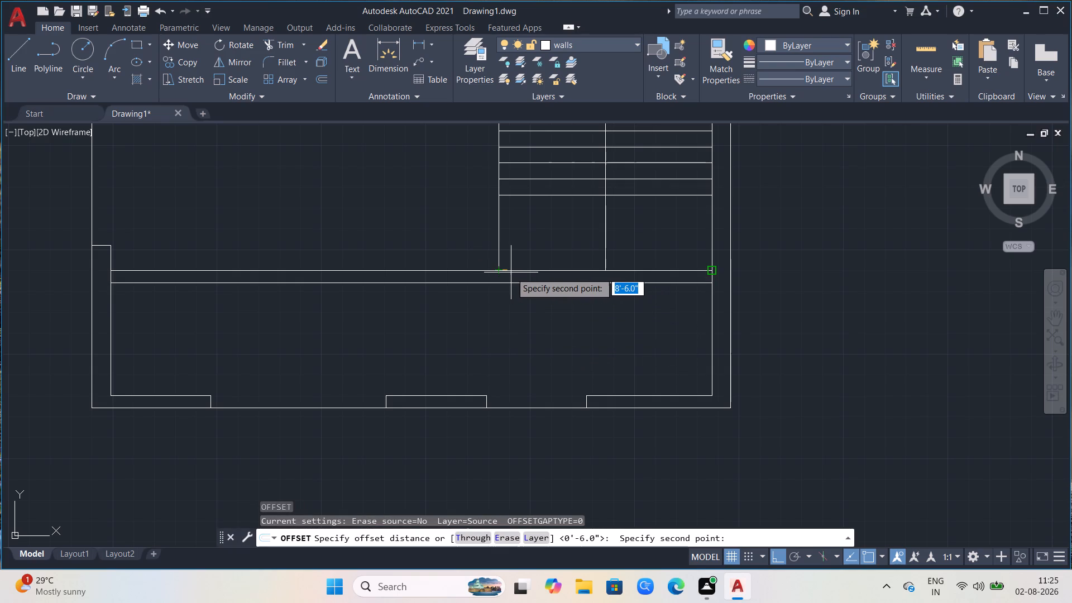
pyautogui.press('6')
pyautogui.press('Return')
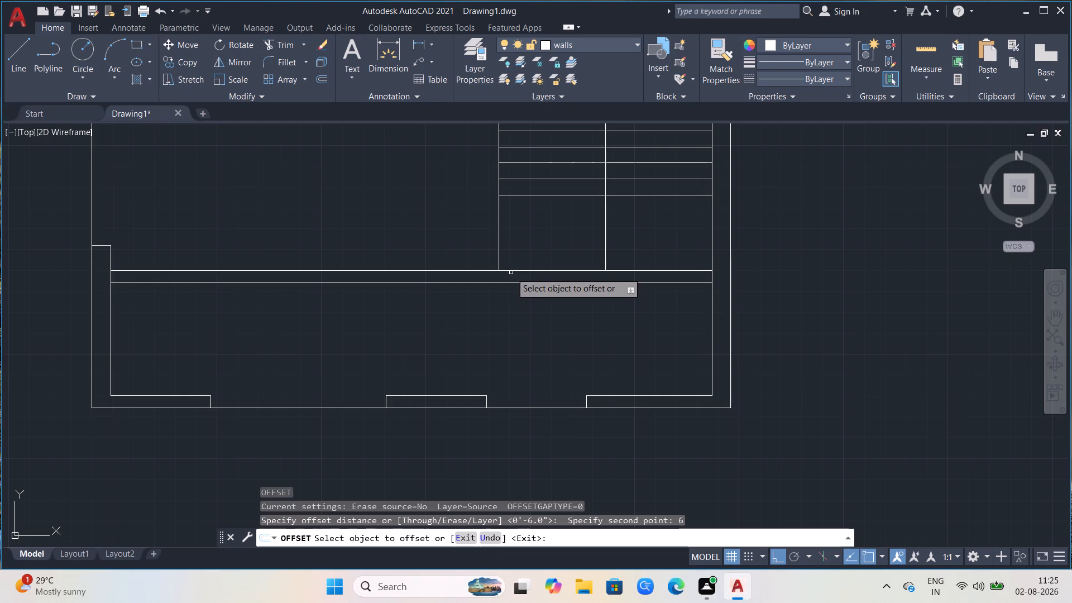
pyautogui.click(497, 255)
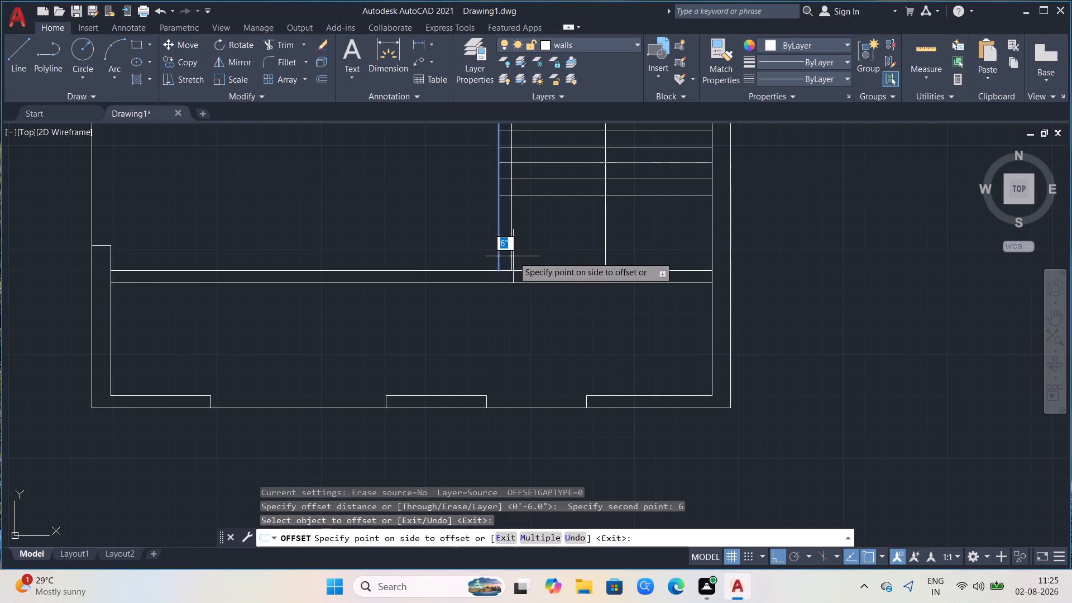
pyautogui.click(513, 256)
pyautogui.scroll(-2, 588, 347)
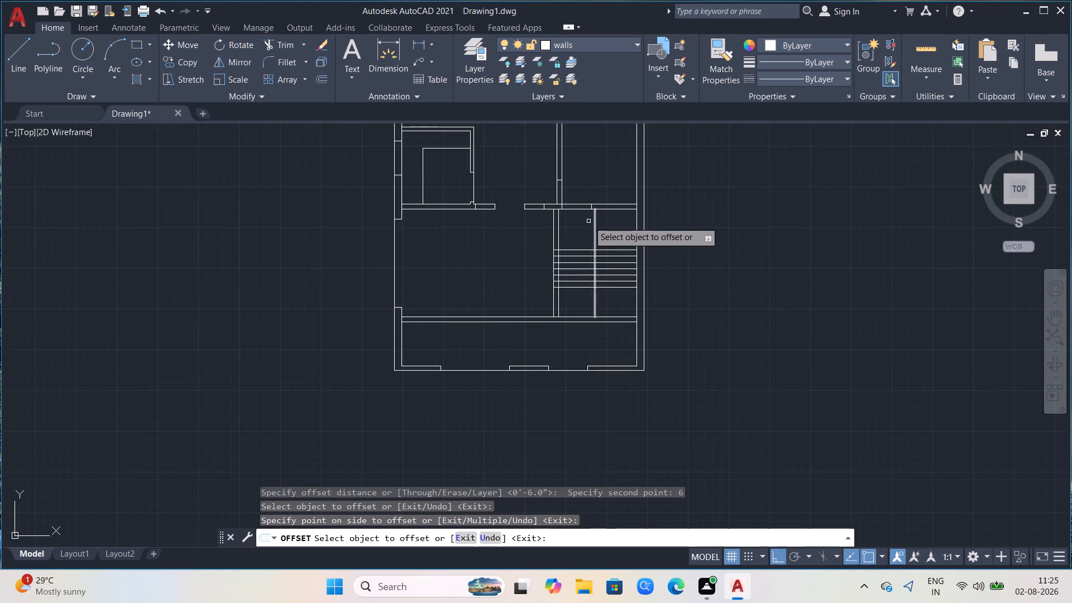
pyautogui.scroll(2, 557, 228)
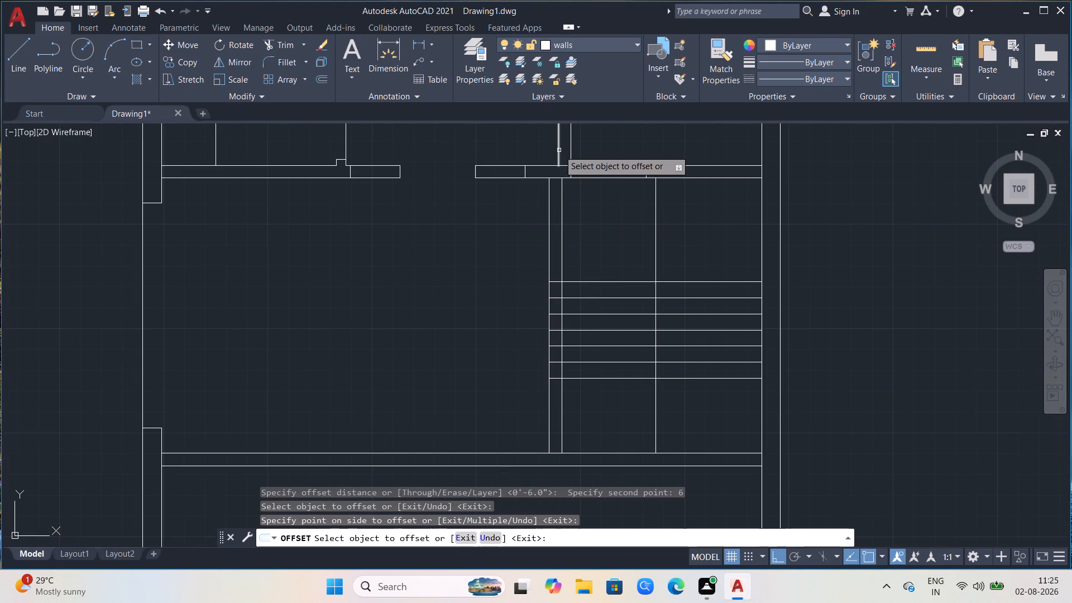
pyautogui.press('Escape')
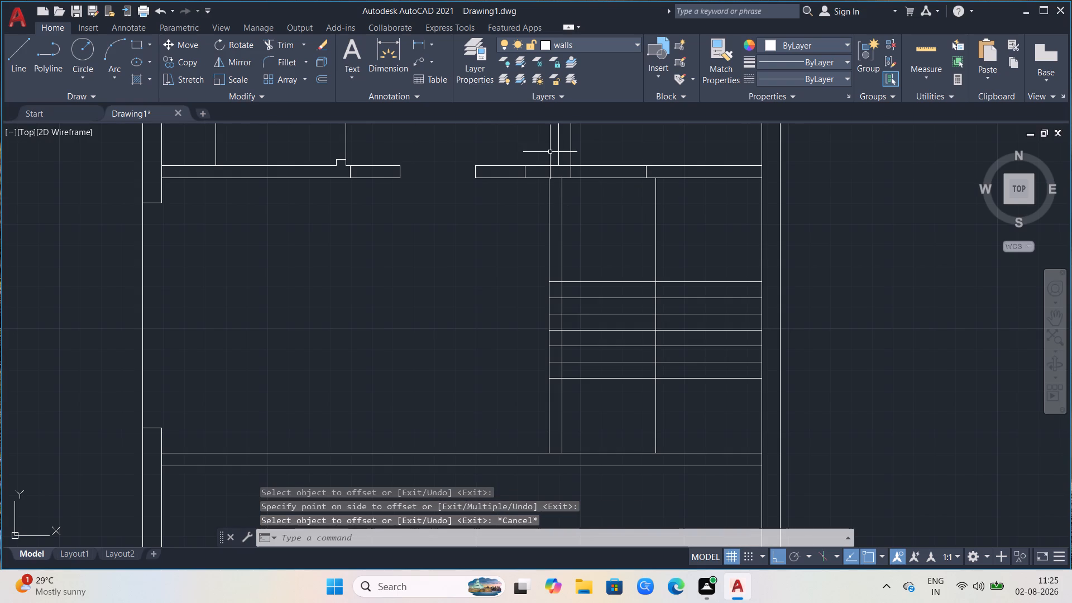
# Extend the west line of the double-line wall north of the stair room south across the treads to the south wall.
pyautogui.write('ex')
pyautogui.press('Return')
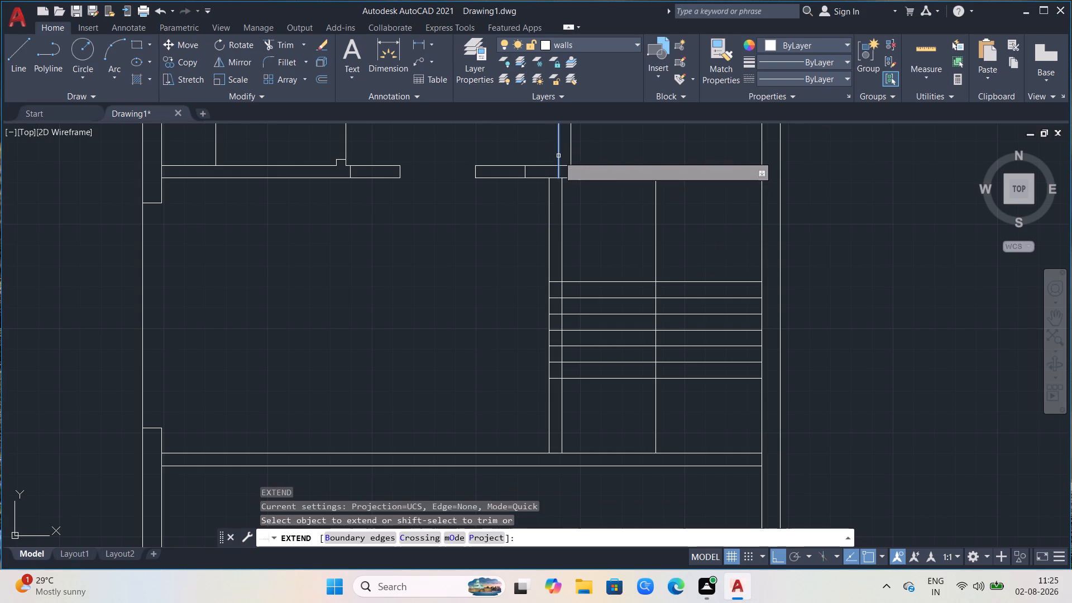
pyautogui.click(558, 156)
pyautogui.click(558, 170)
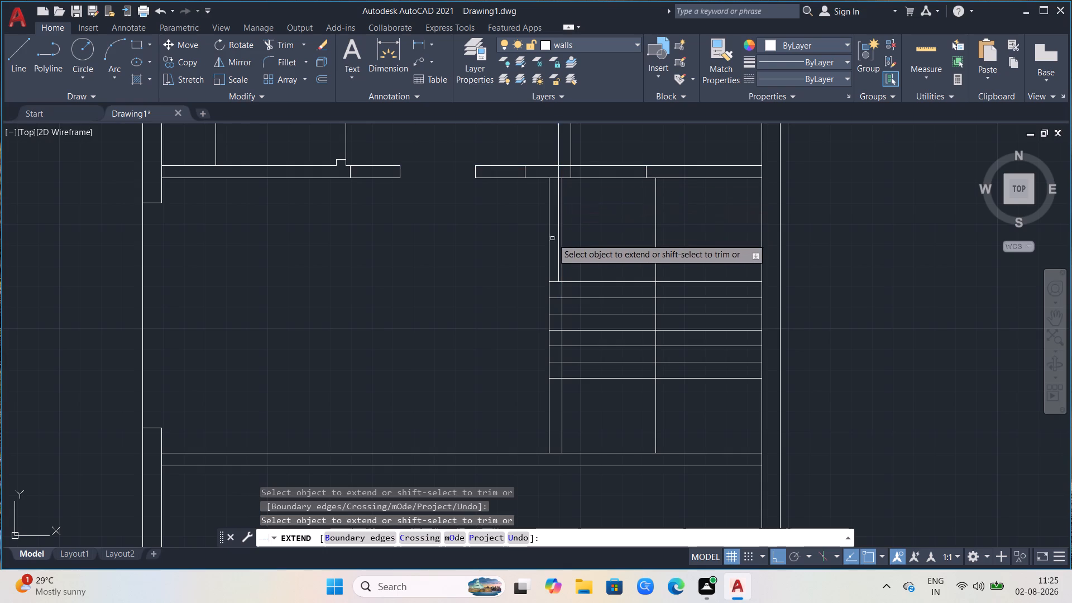
pyautogui.click(558, 252)
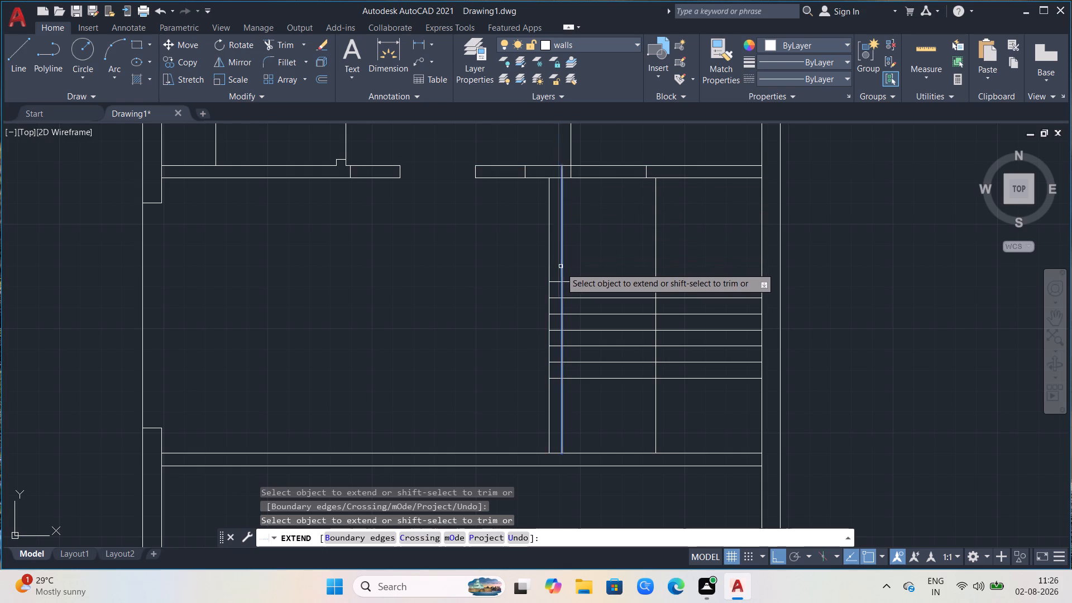
pyautogui.click(558, 289)
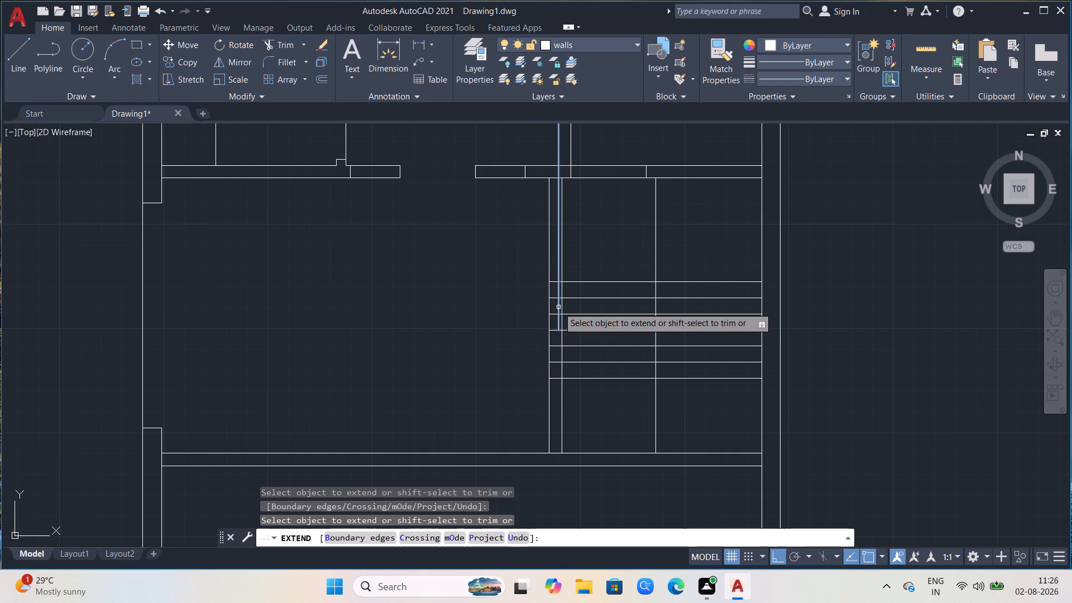
pyautogui.click(558, 307)
pyautogui.click(557, 320)
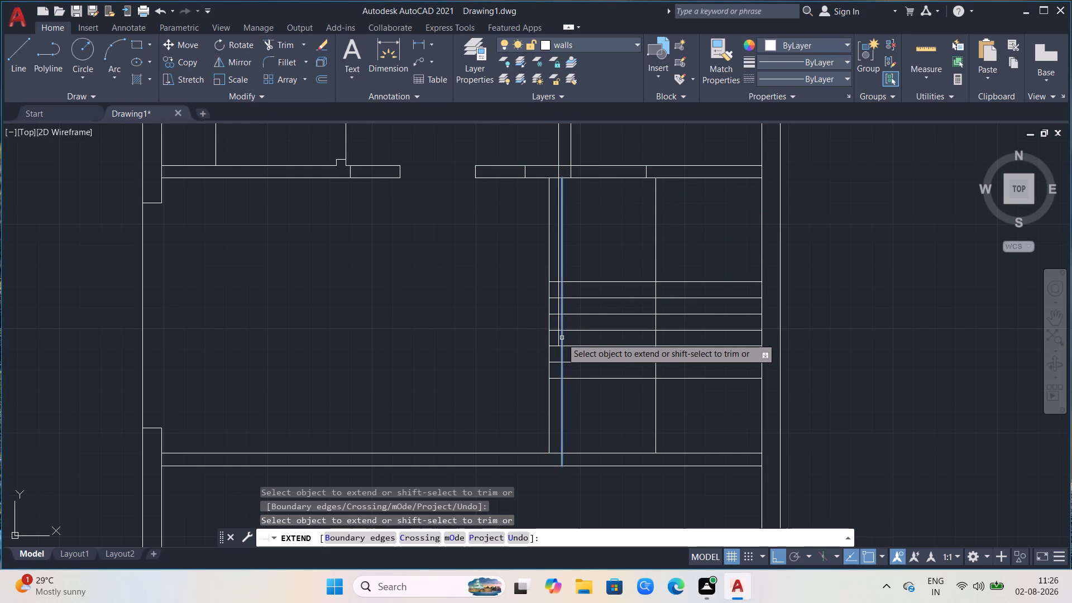
pyautogui.click(558, 339)
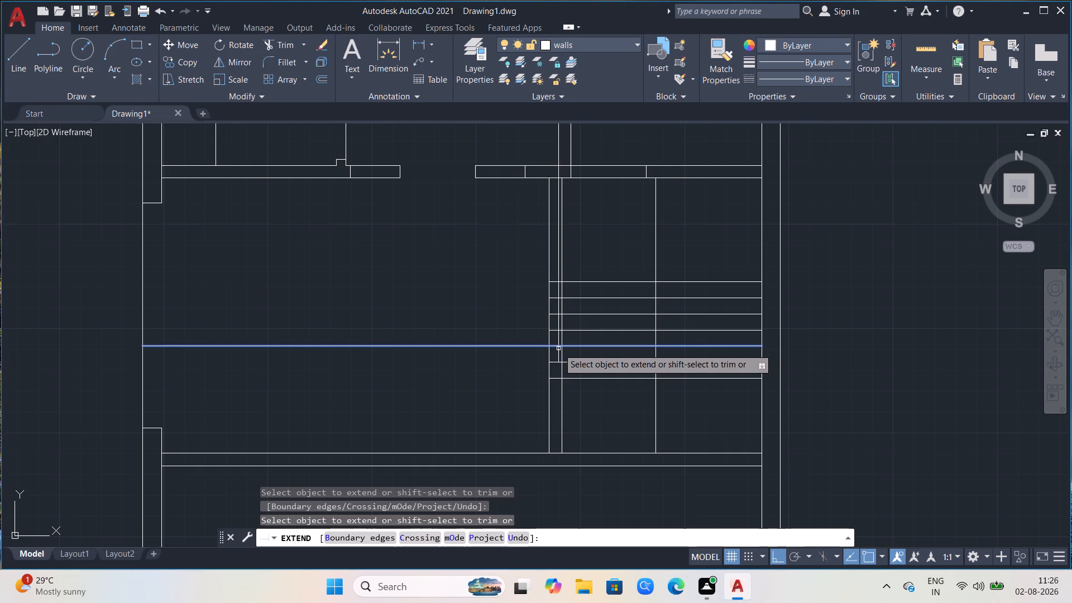
pyautogui.click(558, 353)
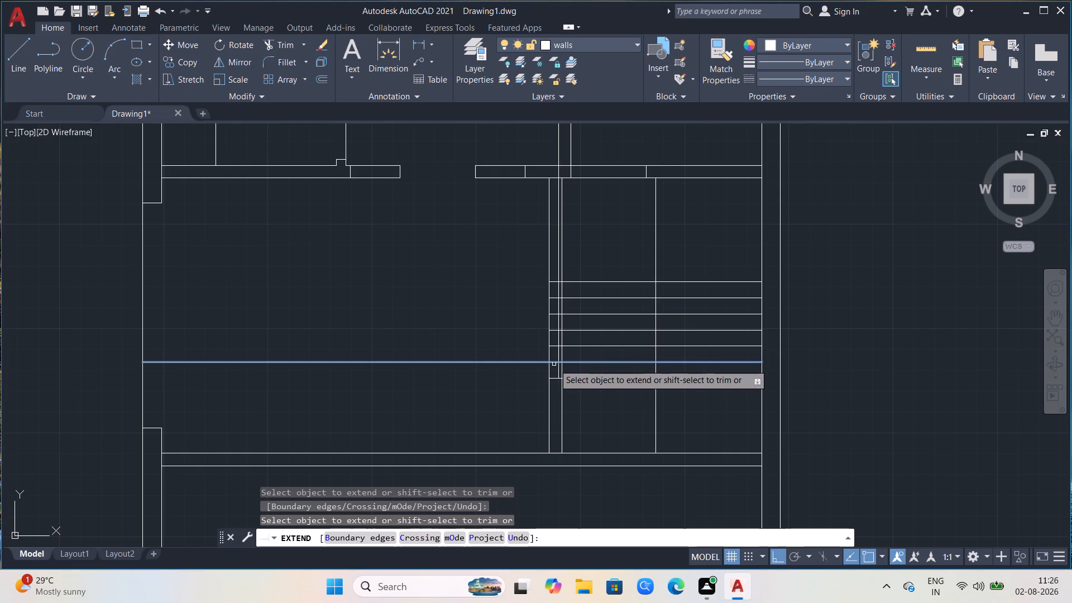
pyautogui.click(557, 358)
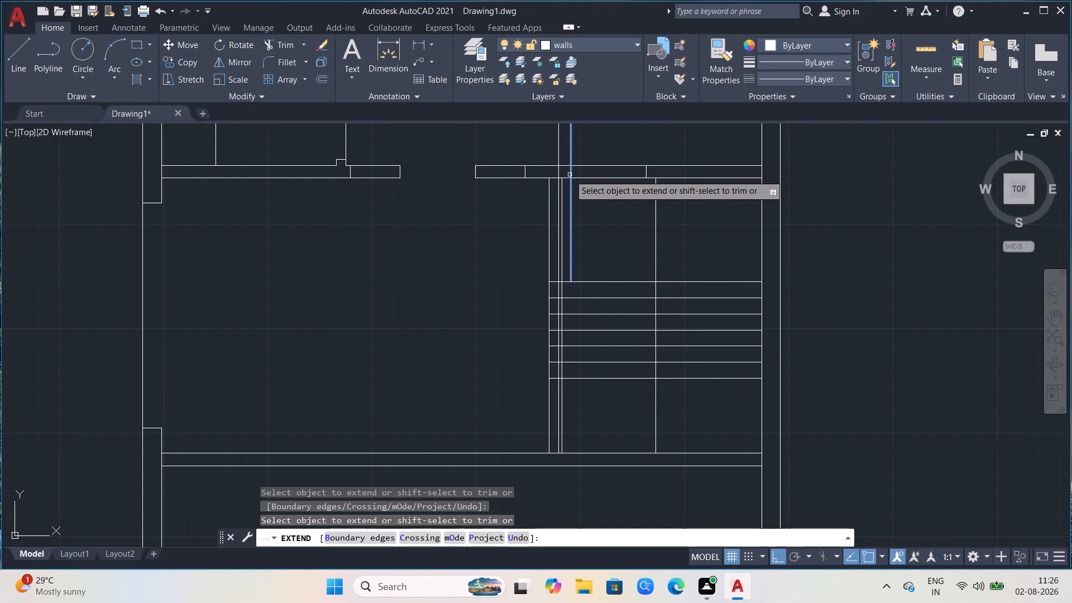
# Extend the east line of that same wall south across the treads to the stair room's south wall.
pyautogui.click(569, 175)
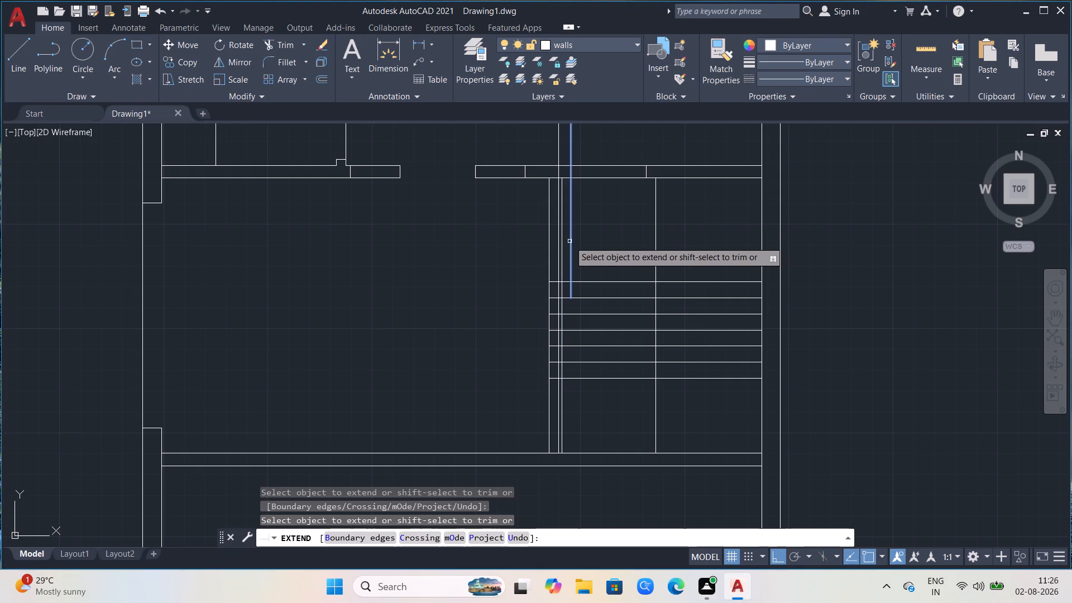
pyautogui.click(569, 241)
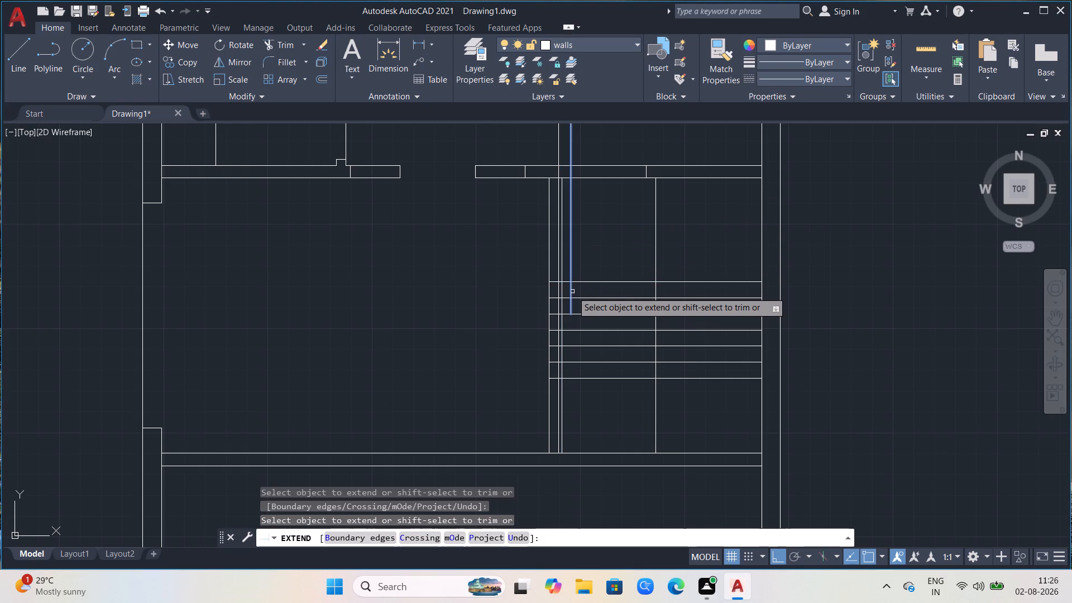
pyautogui.click(572, 291)
pyautogui.click(572, 303)
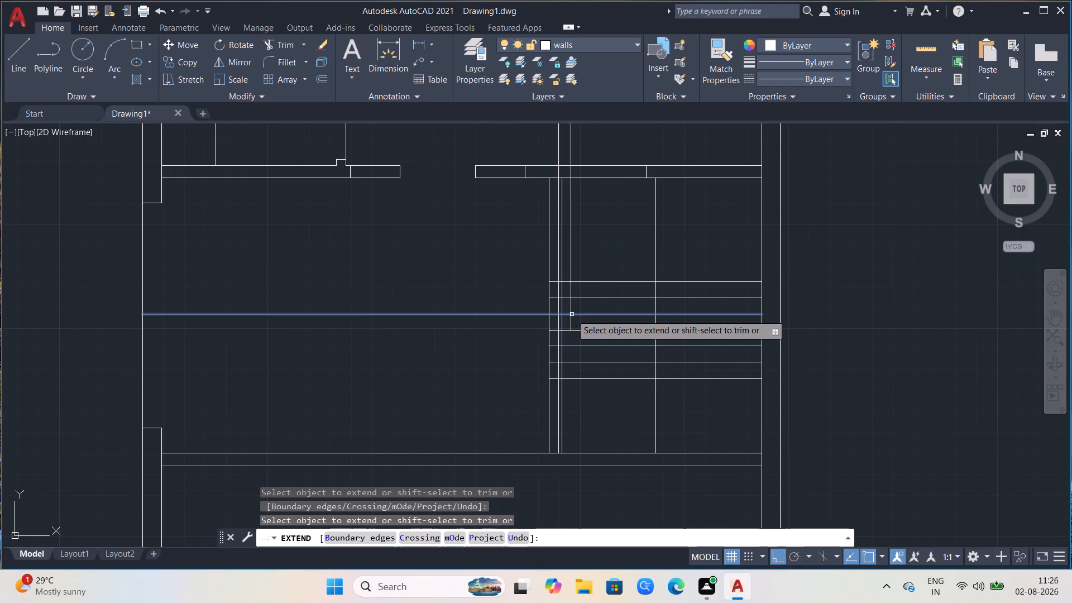
pyautogui.click(570, 322)
pyautogui.click(571, 337)
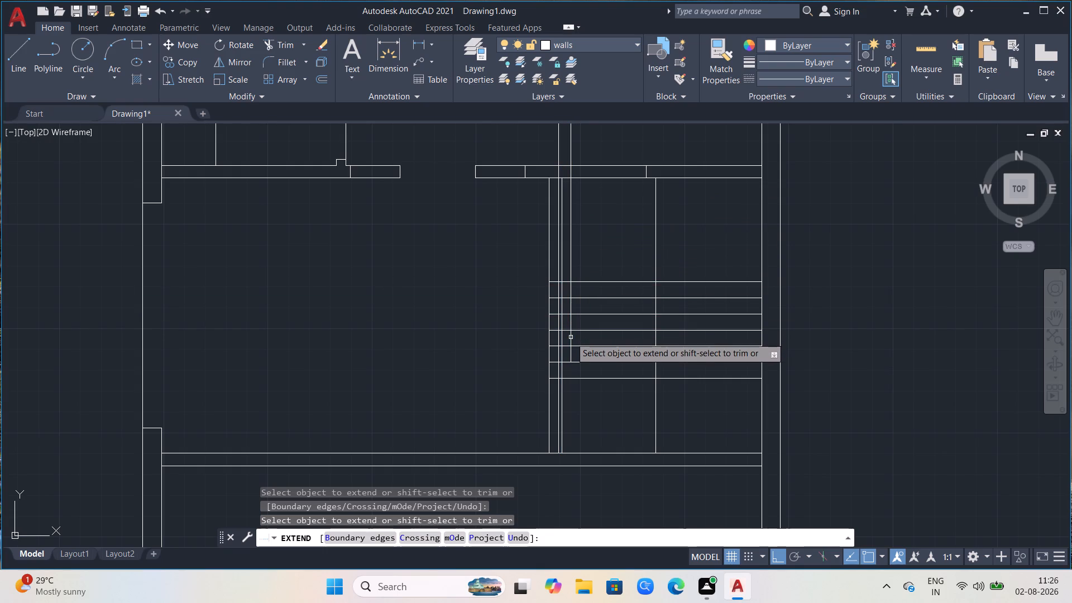
pyautogui.click(572, 354)
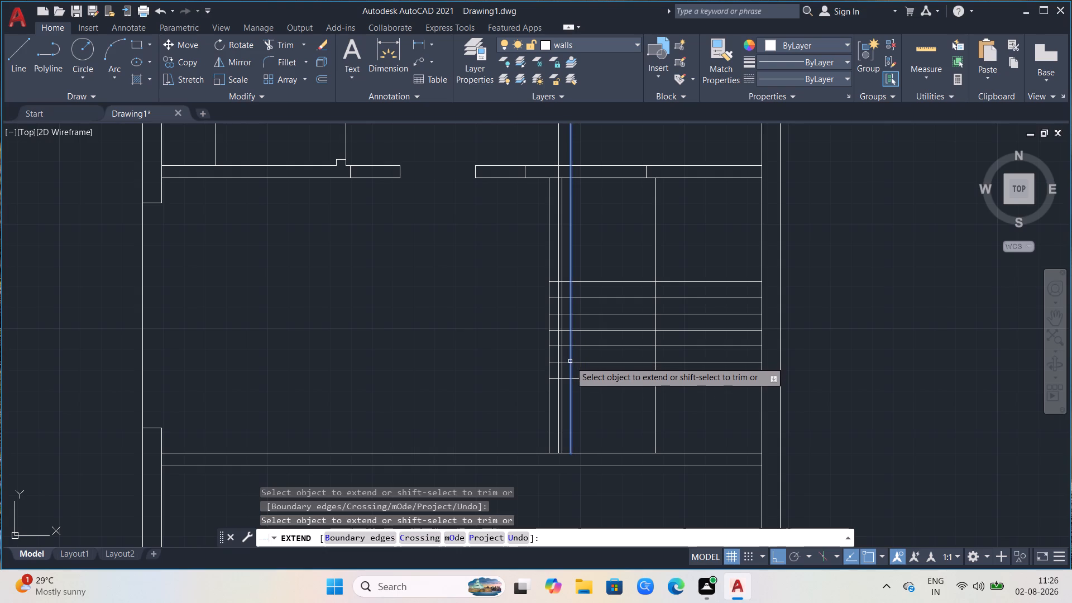
pyautogui.click(570, 373)
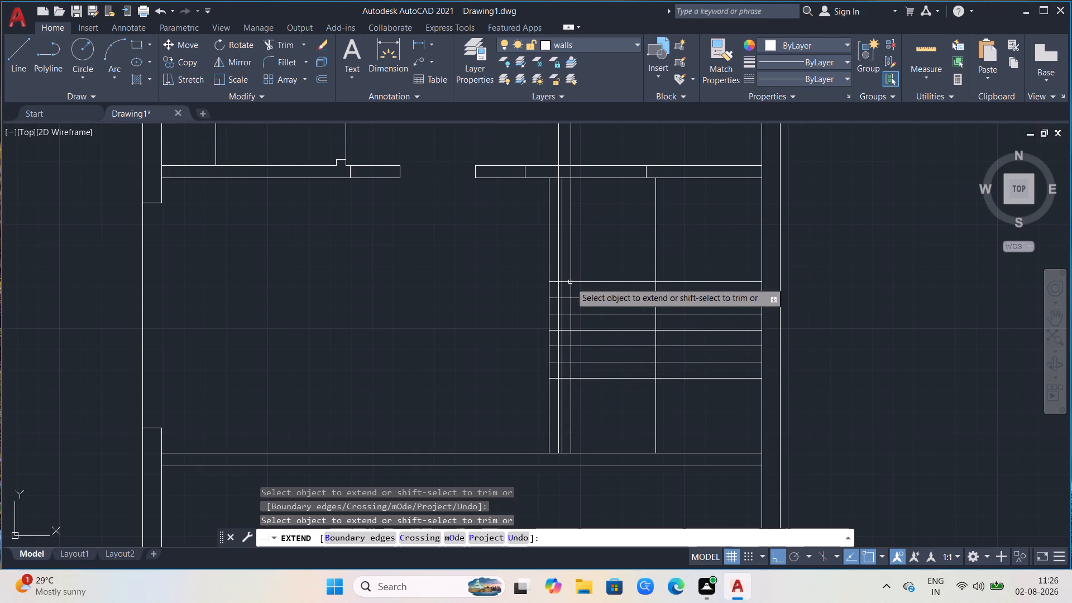
pyautogui.press('Escape')
# Remove both old west wall lines of the stair room, keeping the two newly extended wall lines.
pyautogui.scroll(2, 547, 233)
pyautogui.scroll(-2, 547, 239)
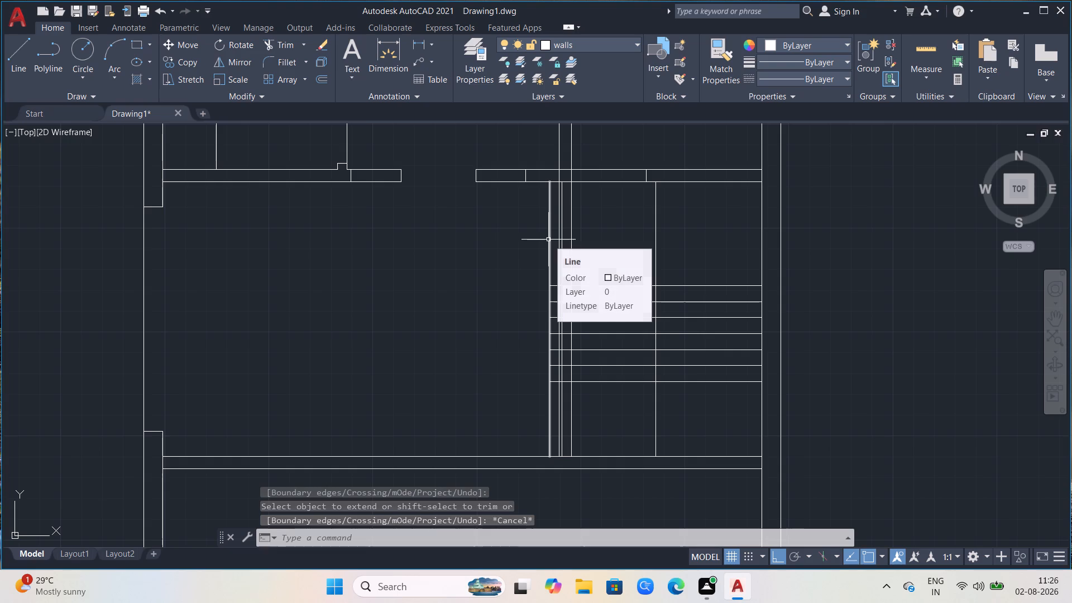
pyautogui.write('tr')
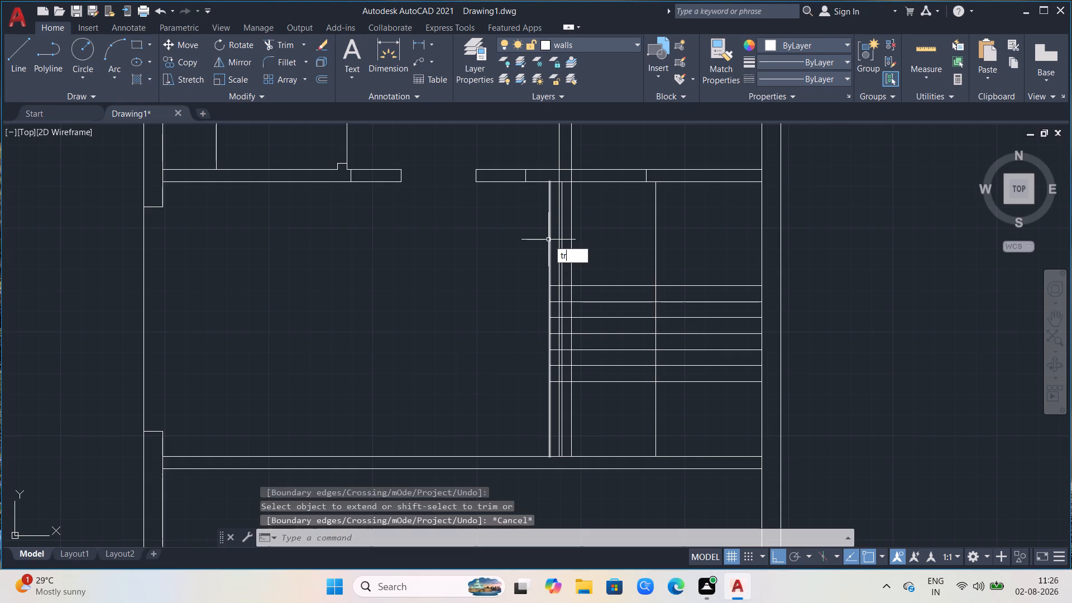
pyautogui.press('Return')
pyautogui.click(548, 240)
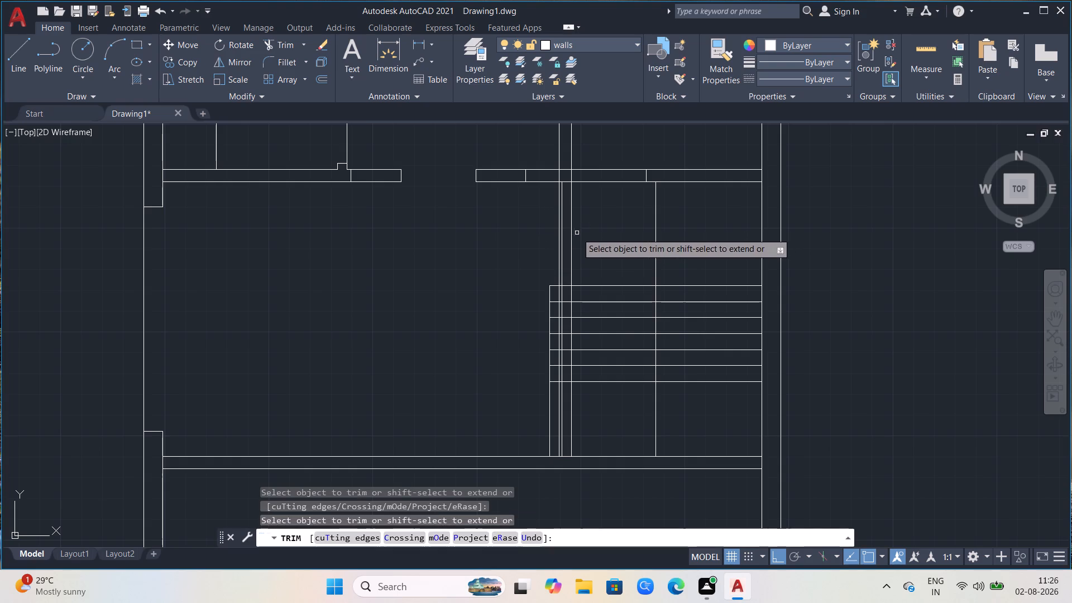
pyautogui.press('Escape')
pyautogui.click(562, 220)
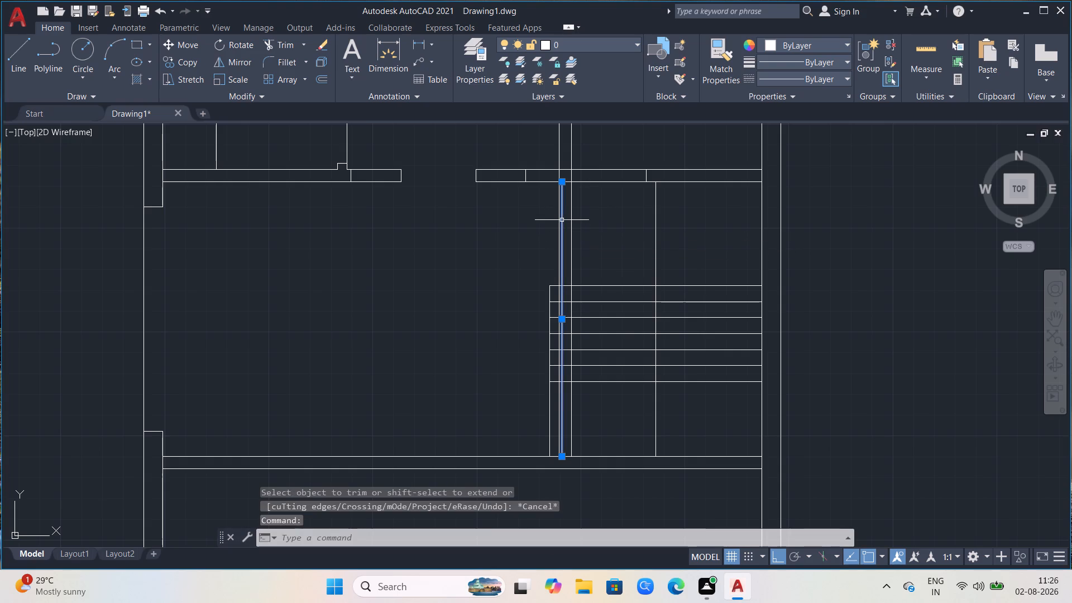
pyautogui.press('Delete')
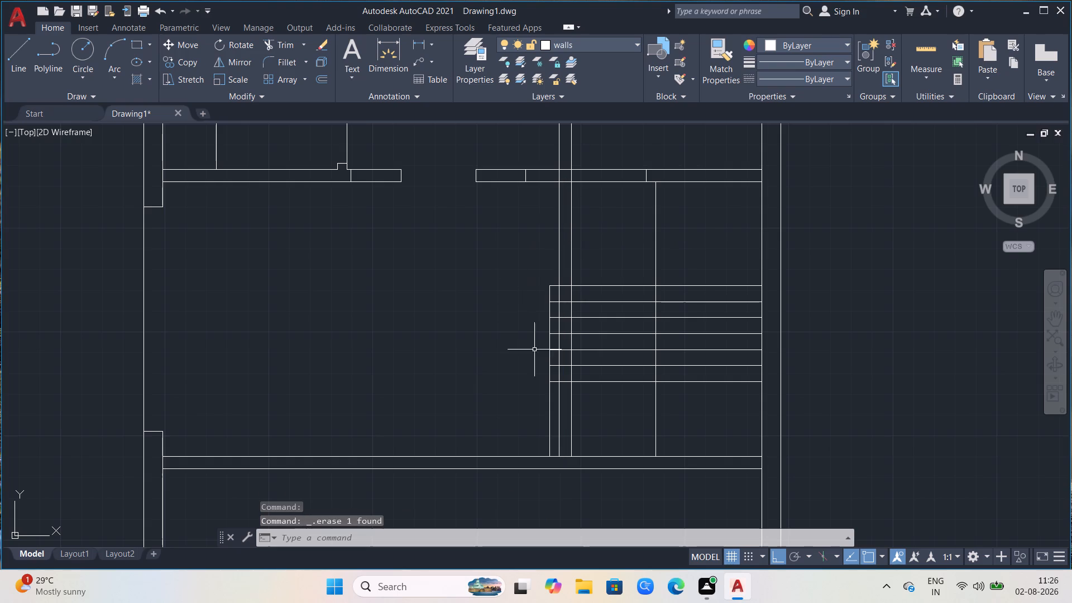
pyautogui.click(549, 403)
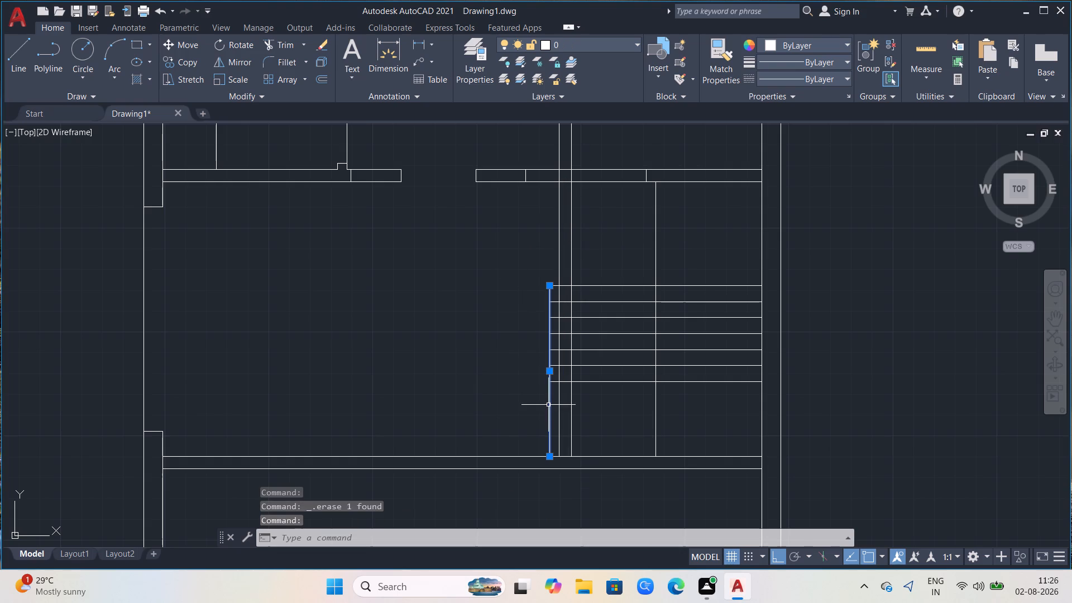
pyautogui.press('Delete')
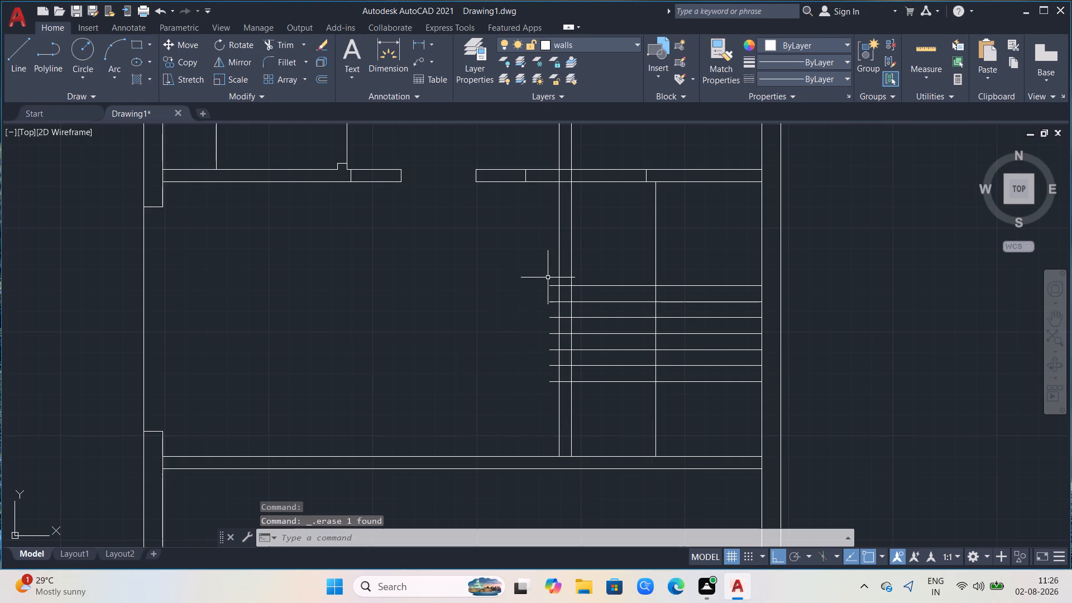
pyautogui.click(550, 281)
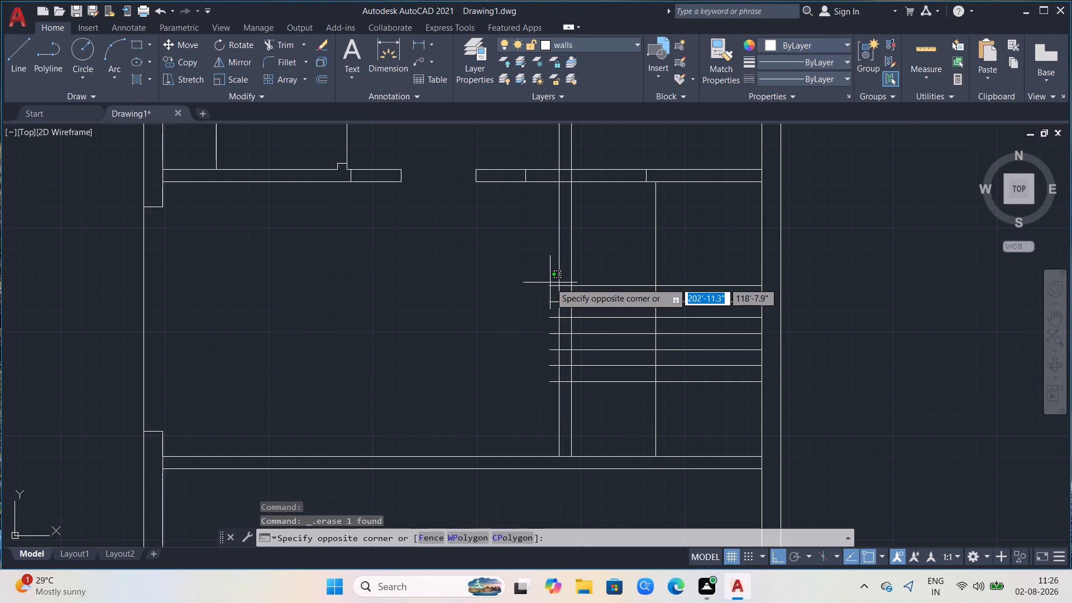
pyautogui.press('Escape')
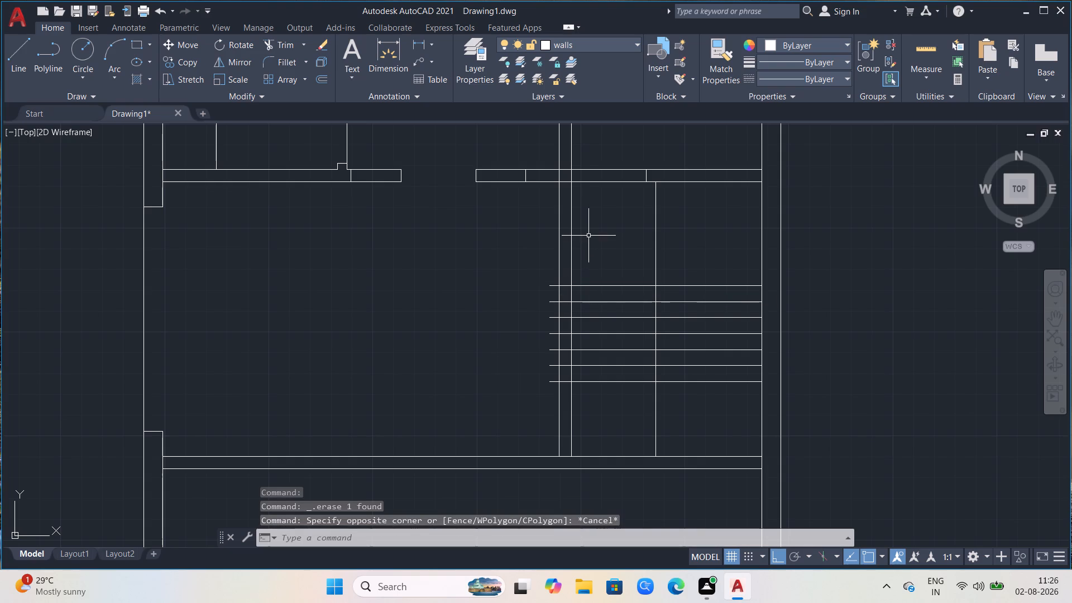
# Regenerate the drawing display.
pyautogui.write('re')
pyautogui.press('Return')
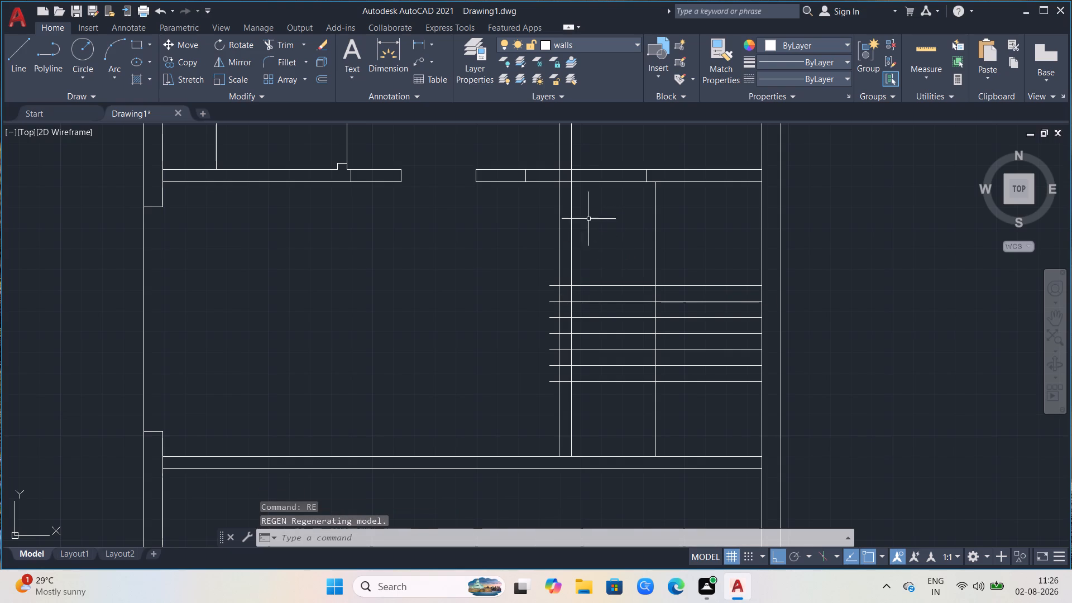
pyautogui.press('Escape')
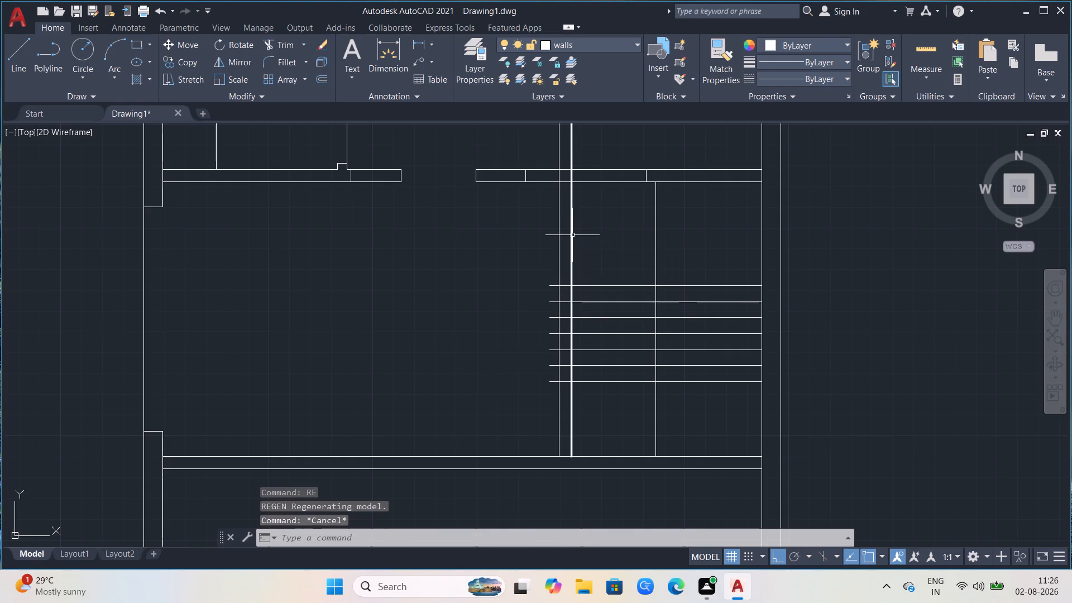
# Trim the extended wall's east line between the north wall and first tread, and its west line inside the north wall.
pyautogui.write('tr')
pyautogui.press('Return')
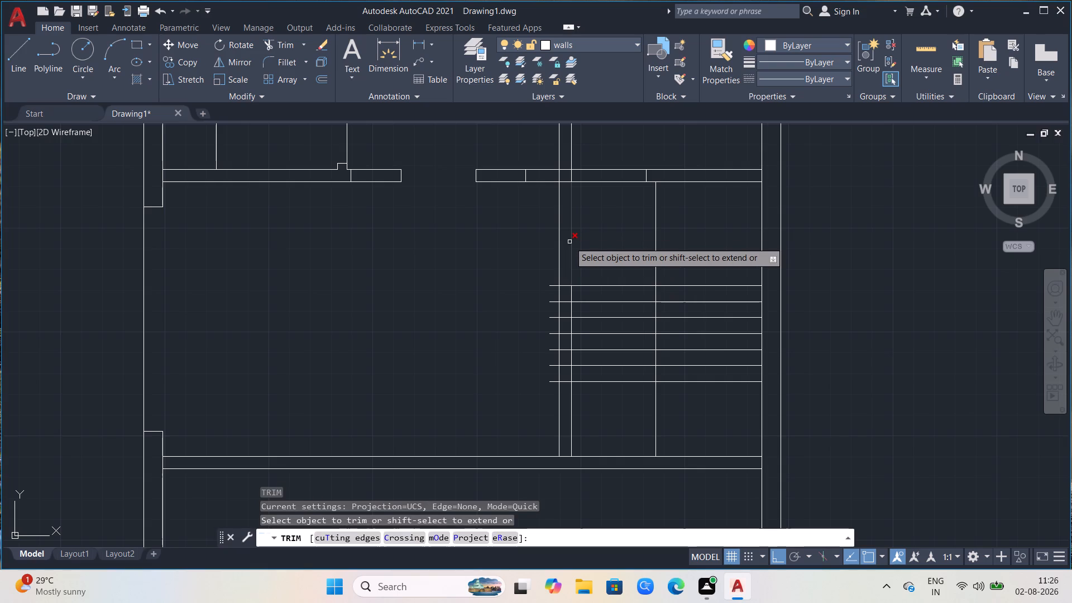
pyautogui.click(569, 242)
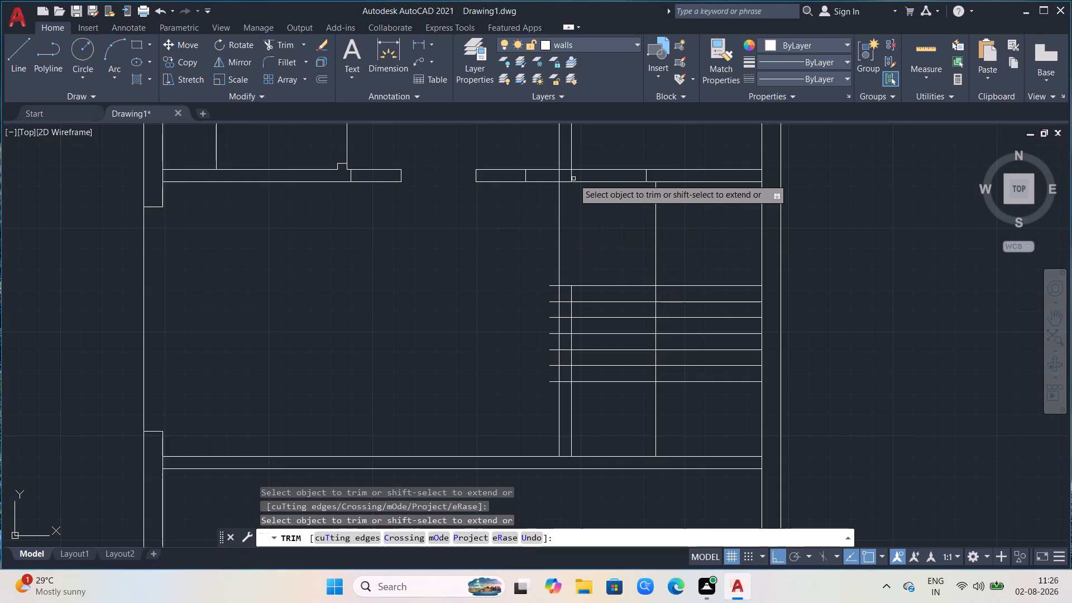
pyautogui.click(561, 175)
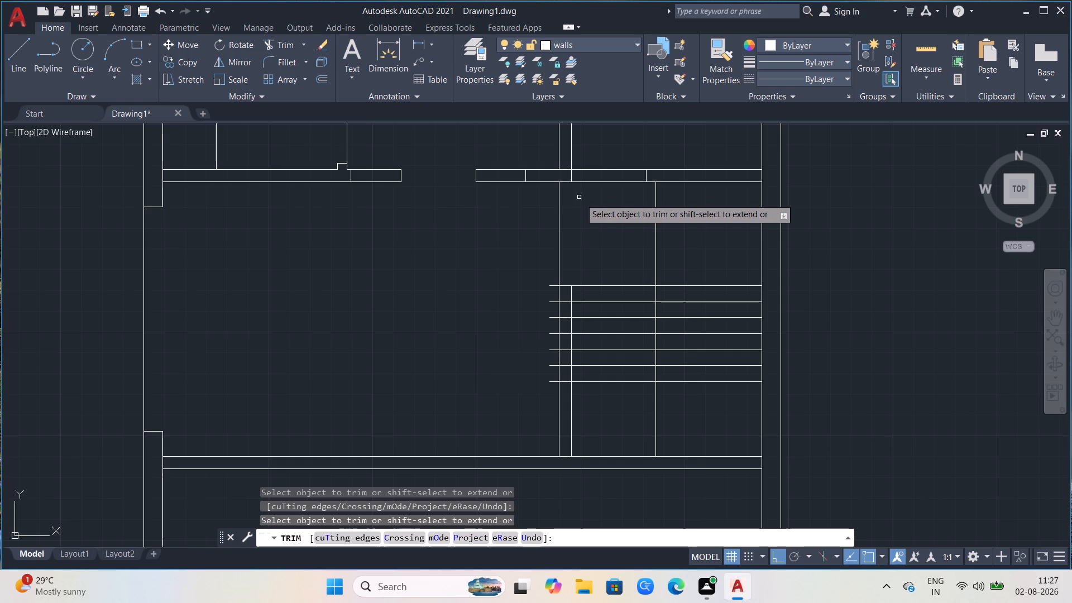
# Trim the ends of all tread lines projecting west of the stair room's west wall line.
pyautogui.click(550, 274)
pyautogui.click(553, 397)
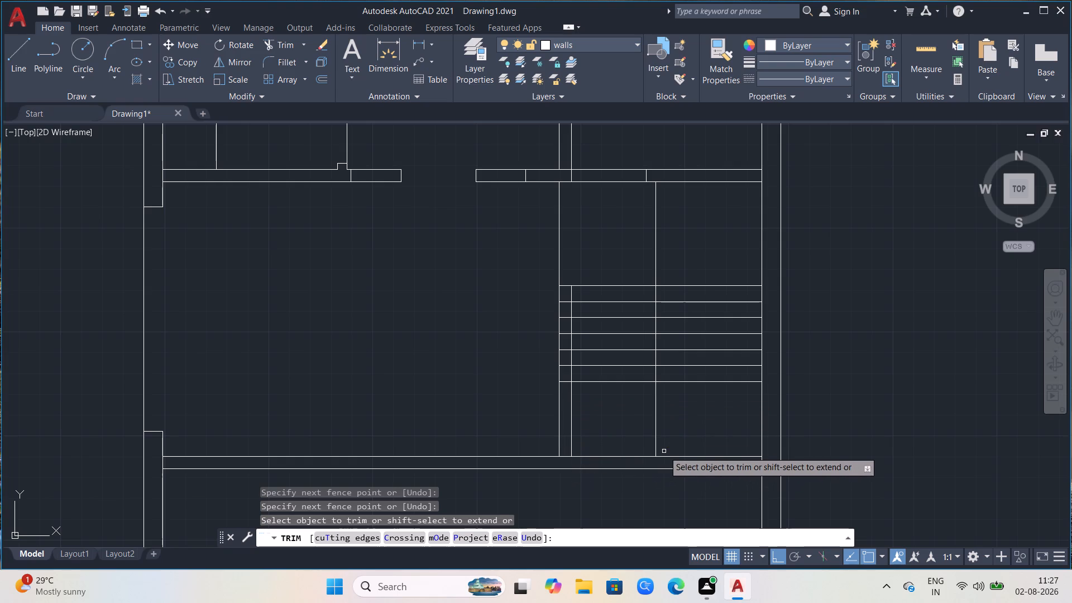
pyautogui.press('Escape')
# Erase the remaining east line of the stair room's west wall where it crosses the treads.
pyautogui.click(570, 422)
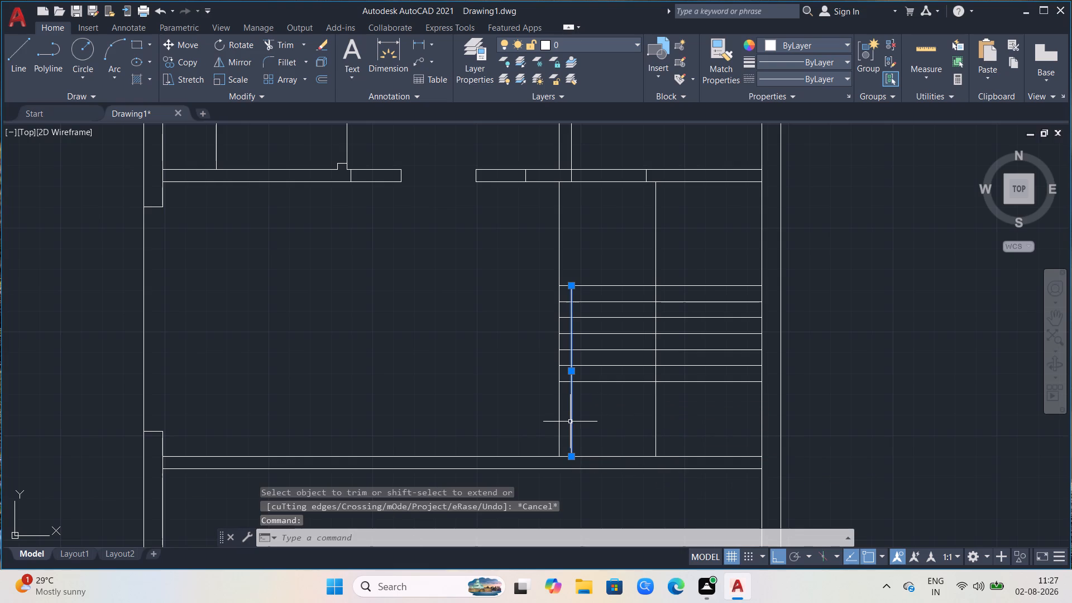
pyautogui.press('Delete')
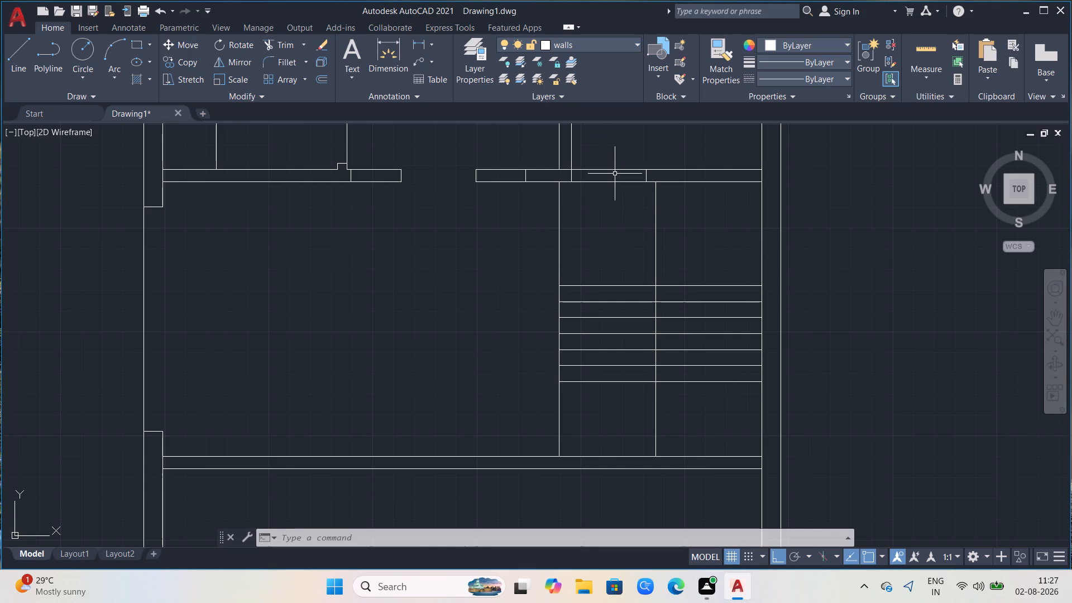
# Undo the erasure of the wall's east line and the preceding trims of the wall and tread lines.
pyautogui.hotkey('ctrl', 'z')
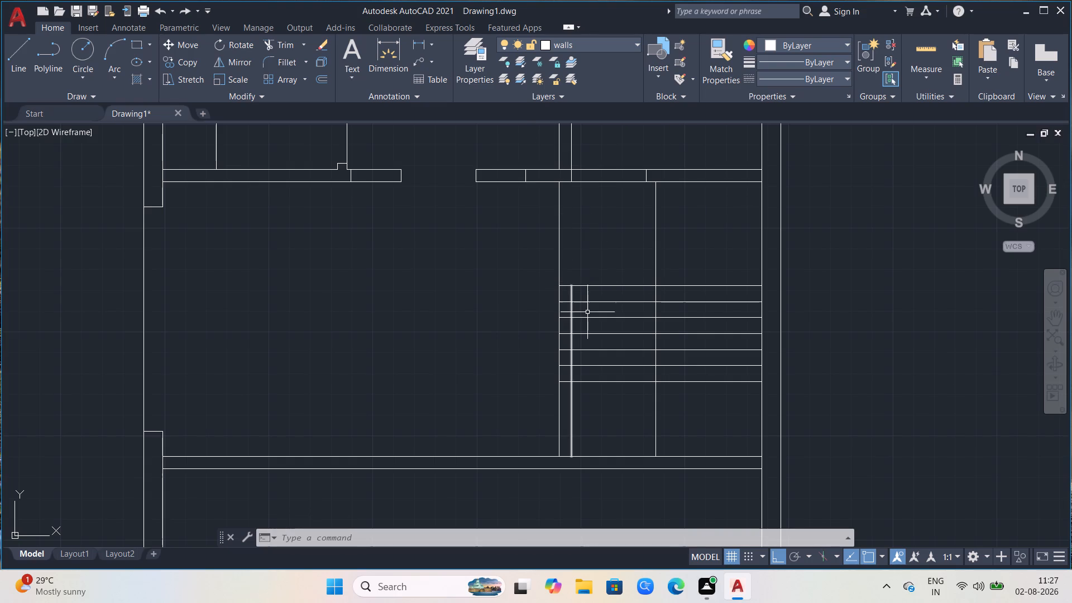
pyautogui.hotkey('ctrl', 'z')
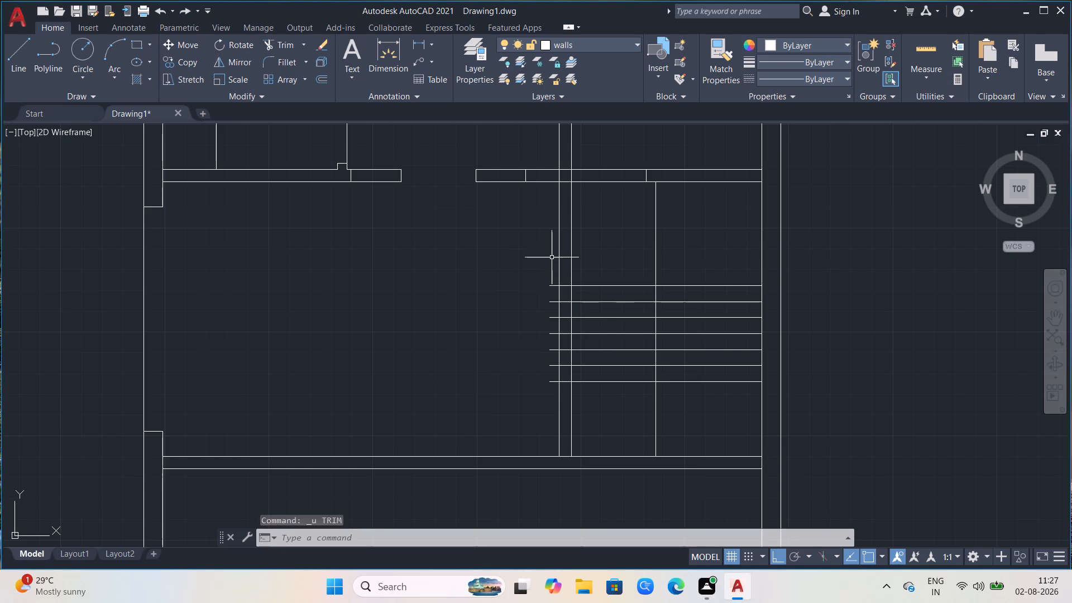
# Trim all tread lines back to the east line of the stair room's west wall, inside and west of that wall.
pyautogui.scroll(3, 529, 289)
pyautogui.scroll(-2, 602, 300)
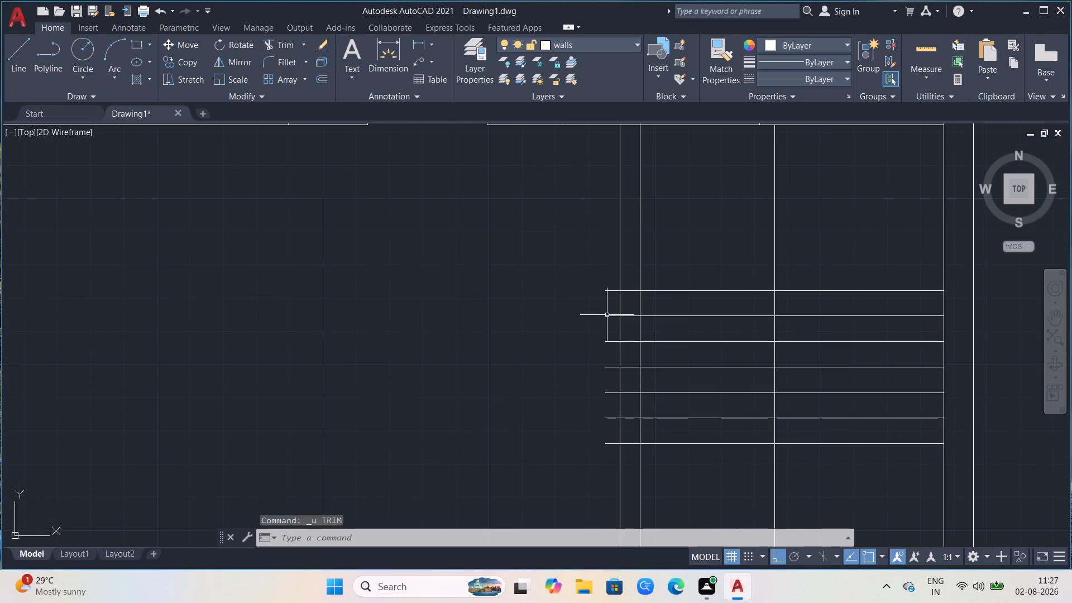
pyautogui.write('tr')
pyautogui.press('Return')
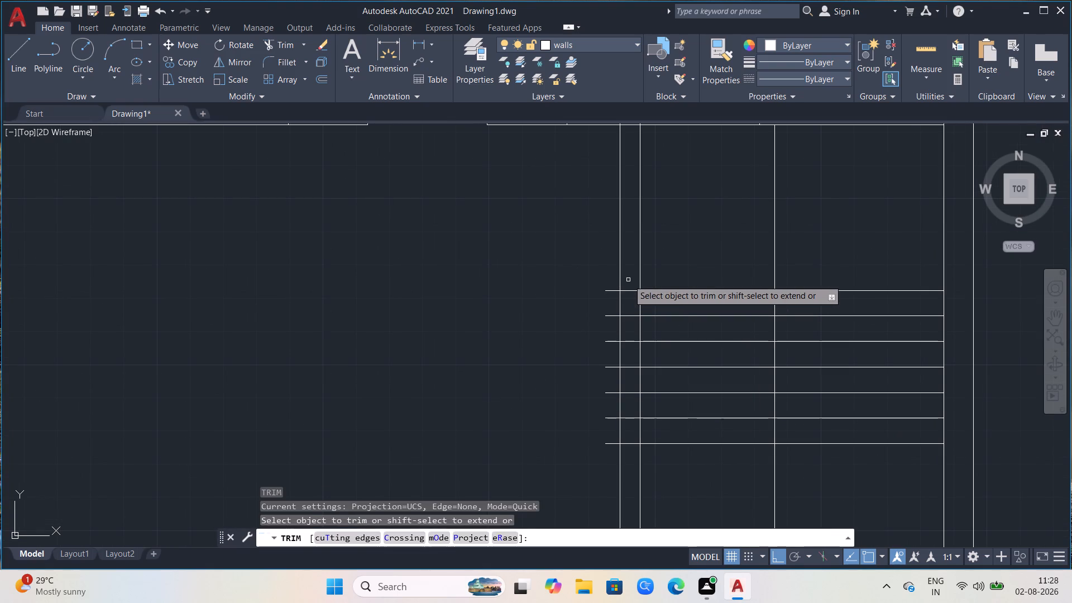
pyautogui.click(628, 280)
pyautogui.click(628, 439)
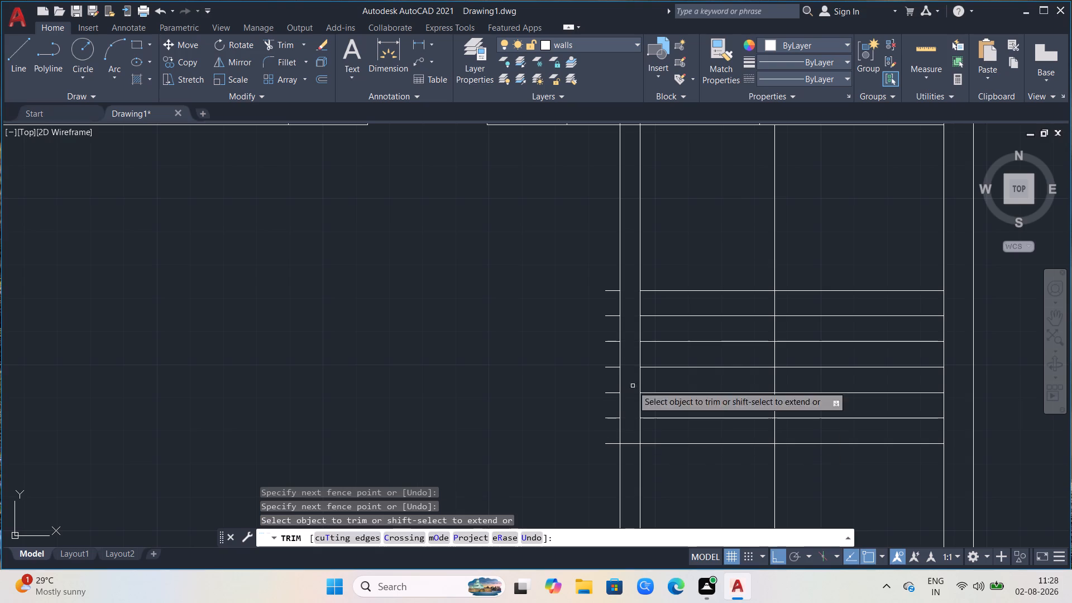
pyautogui.click(609, 282)
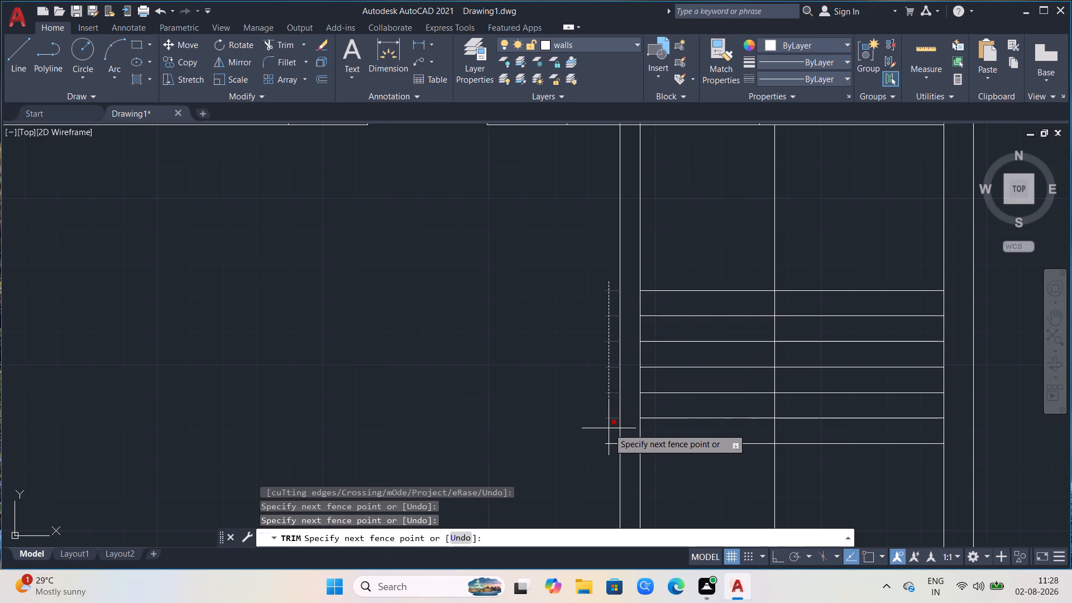
pyautogui.click(611, 454)
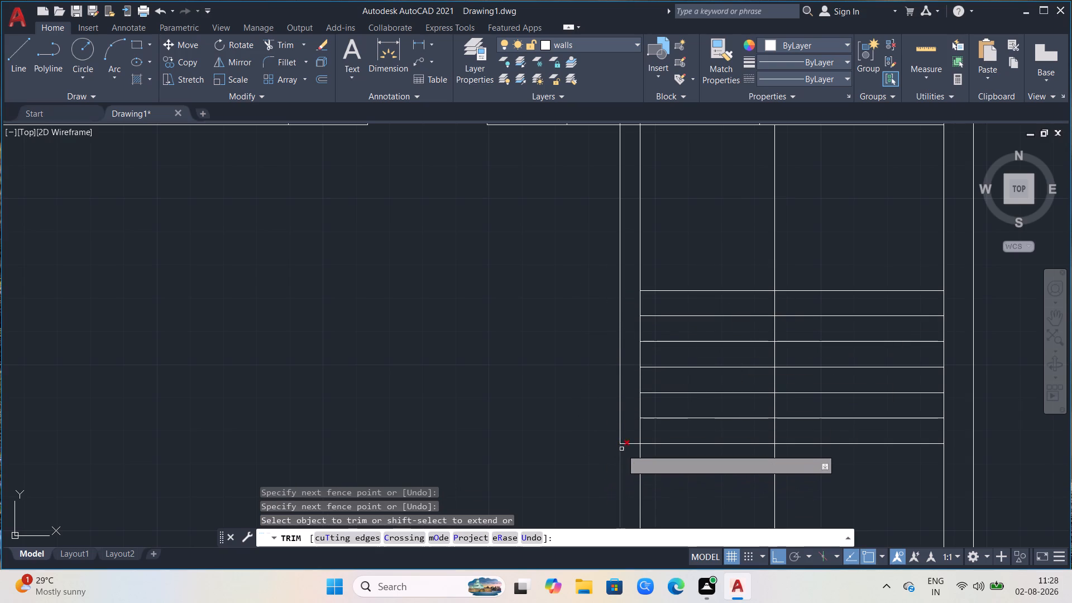
pyautogui.click(626, 446)
# Trim away the vertical dividing line across the stairs piece by piece, from the north wall to the south wall.
pyautogui.scroll(-2, 481, 372)
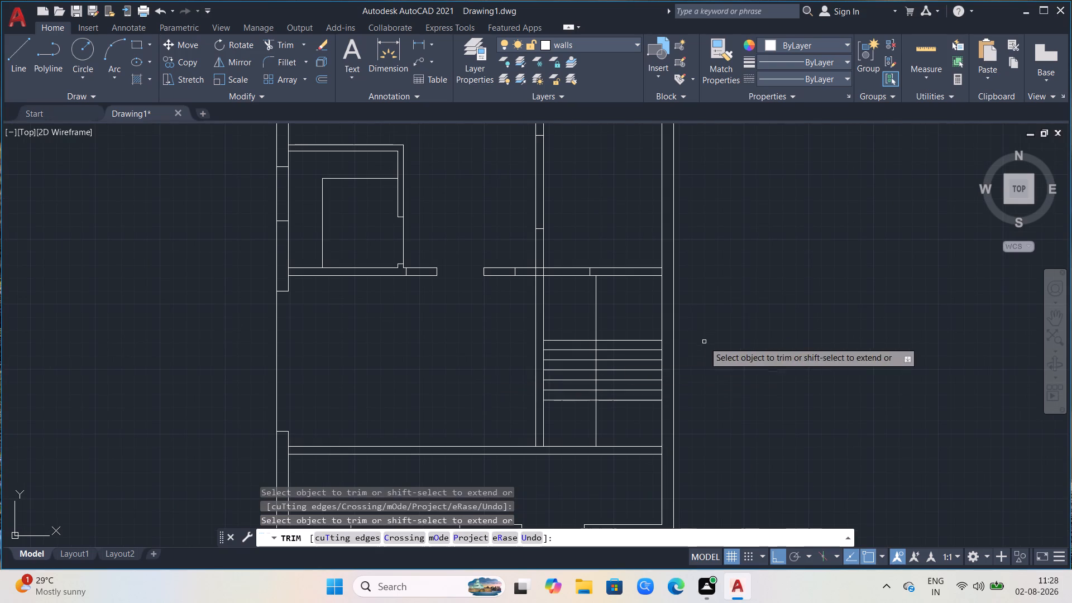
pyautogui.click(604, 313)
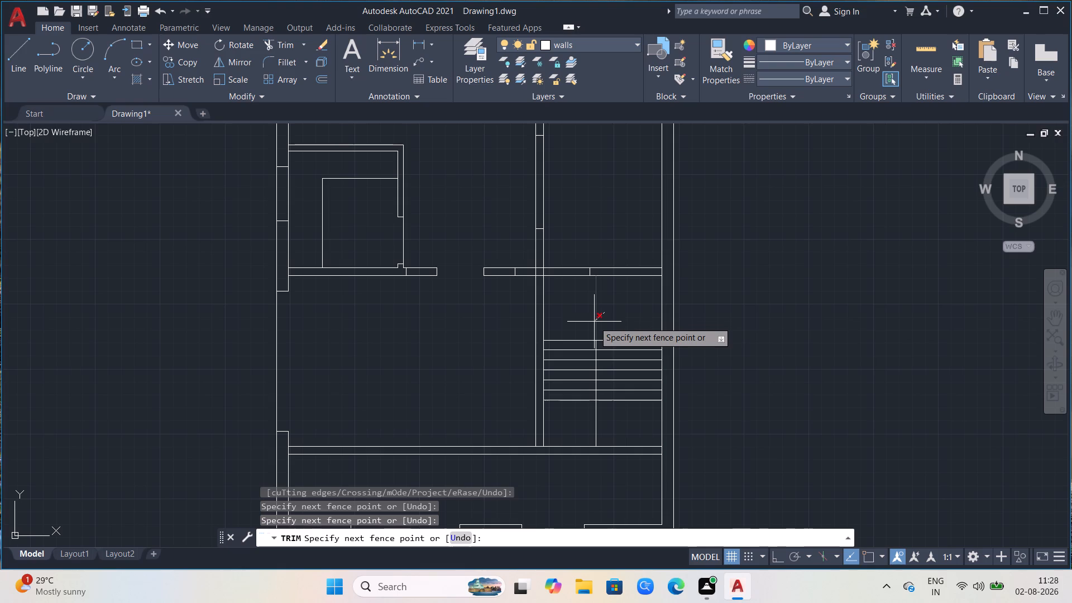
pyautogui.click(594, 322)
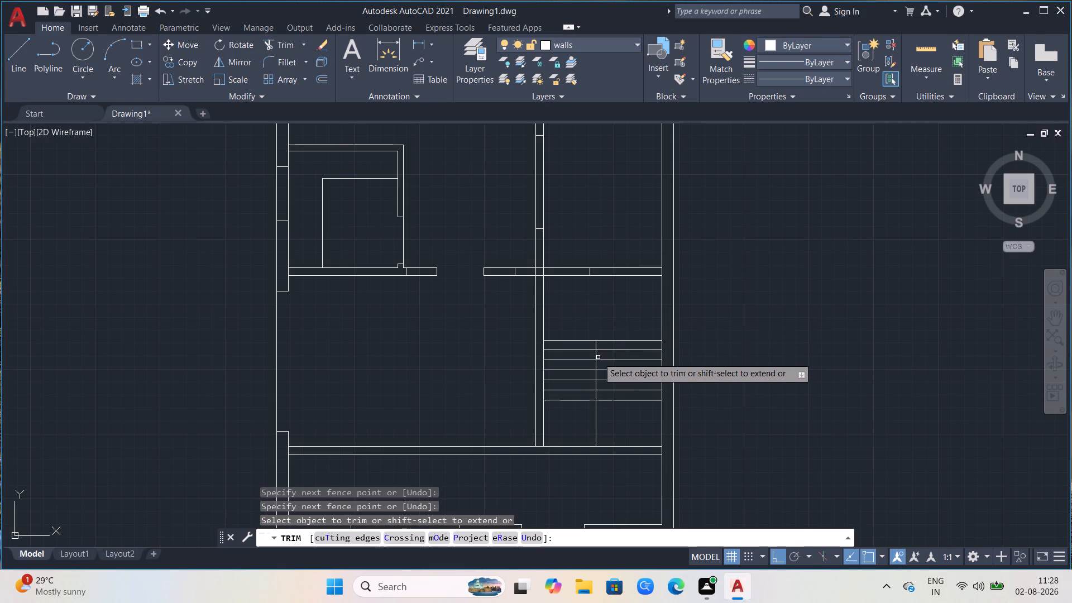
pyautogui.click(598, 357)
pyautogui.click(591, 356)
pyautogui.click(602, 345)
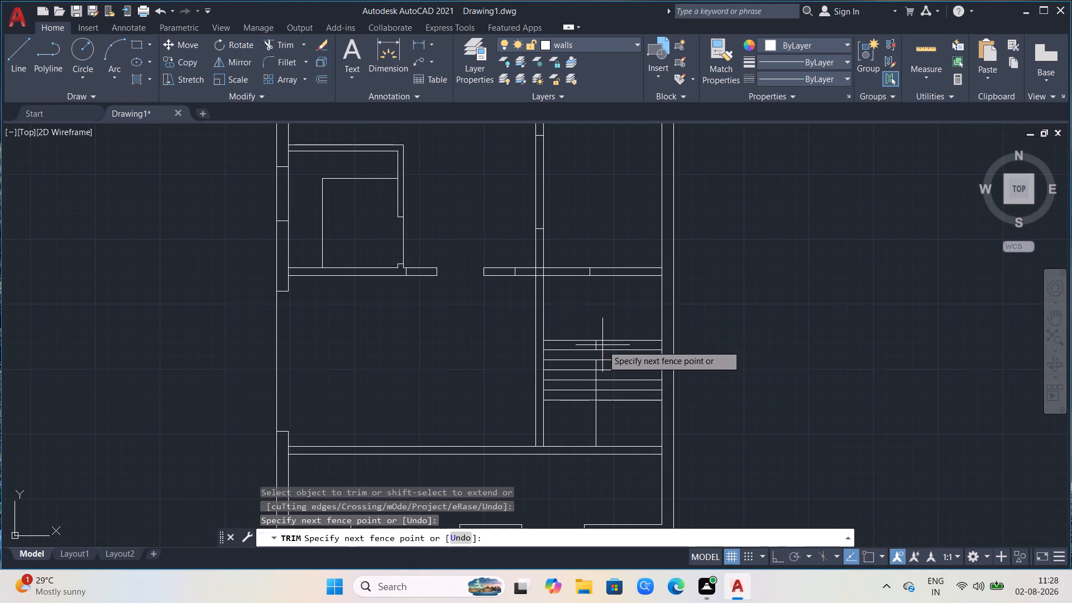
pyautogui.click(591, 344)
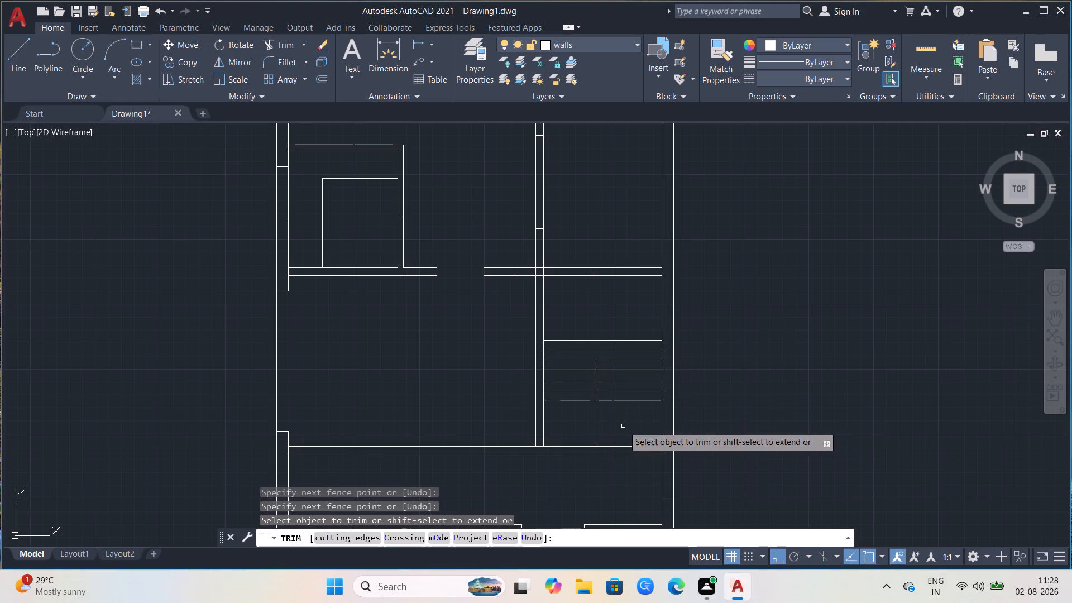
pyautogui.scroll(2, 623, 426)
pyautogui.click(578, 274)
pyautogui.click(542, 279)
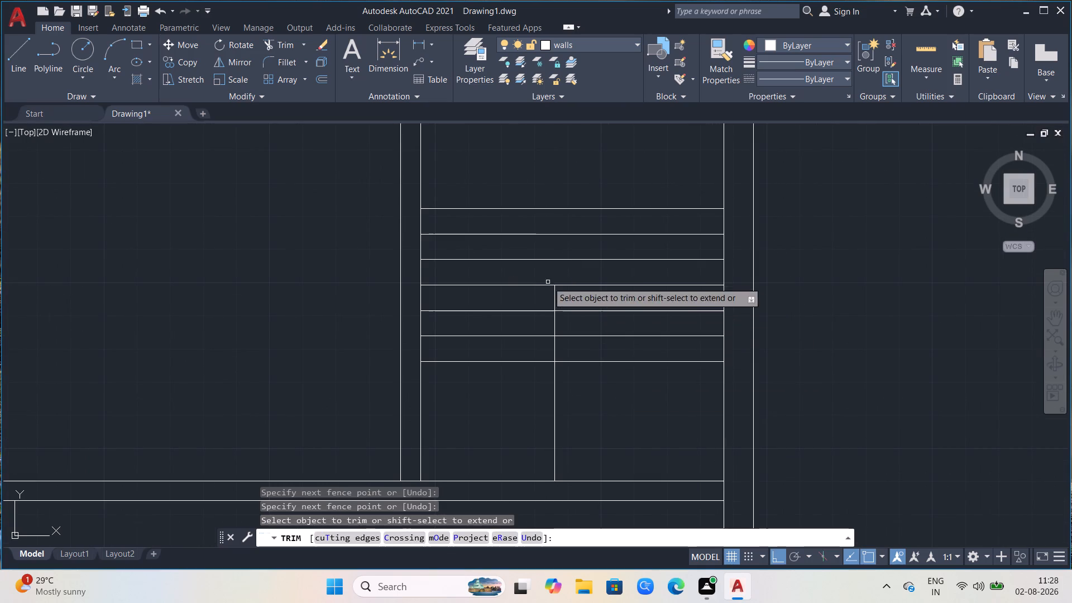
pyautogui.click(559, 297)
pyautogui.click(552, 297)
pyautogui.click(576, 338)
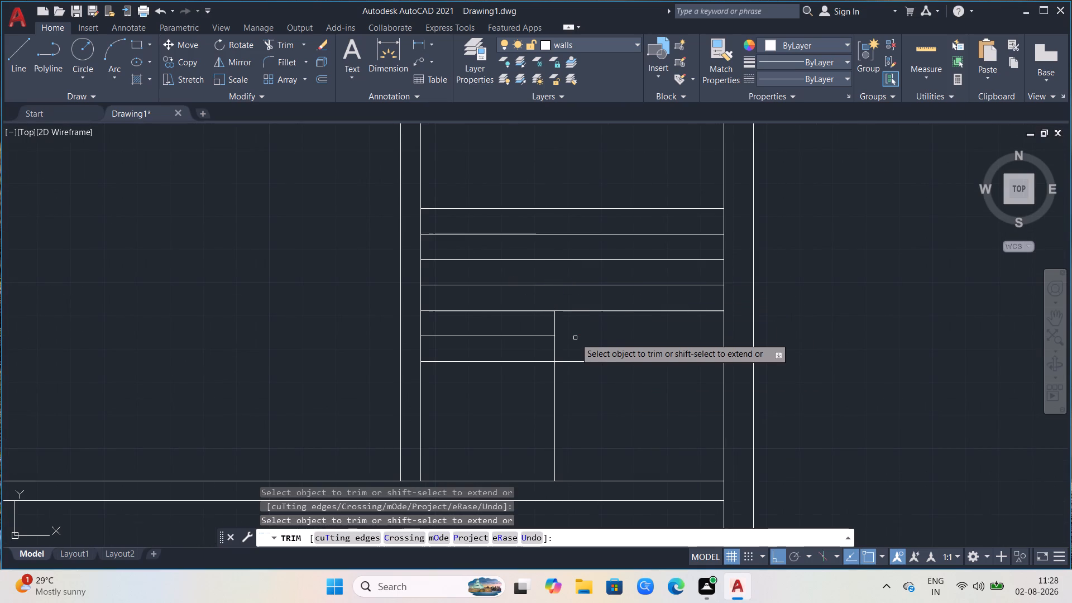
pyautogui.hotkey('ctrl', 'z')
pyautogui.click(575, 327)
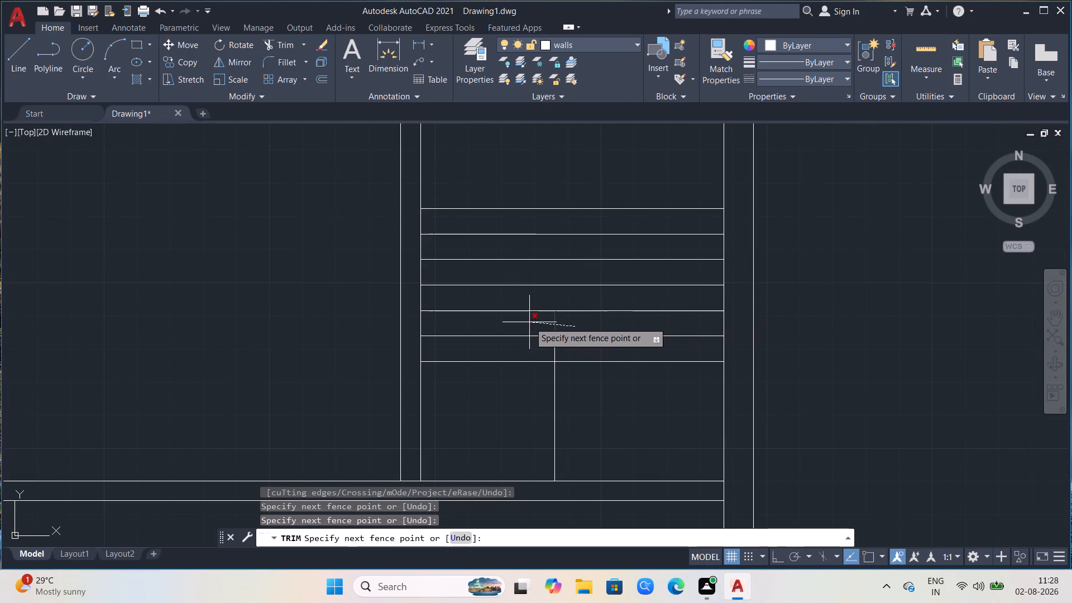
pyautogui.click(529, 322)
pyautogui.click(565, 346)
pyautogui.click(547, 353)
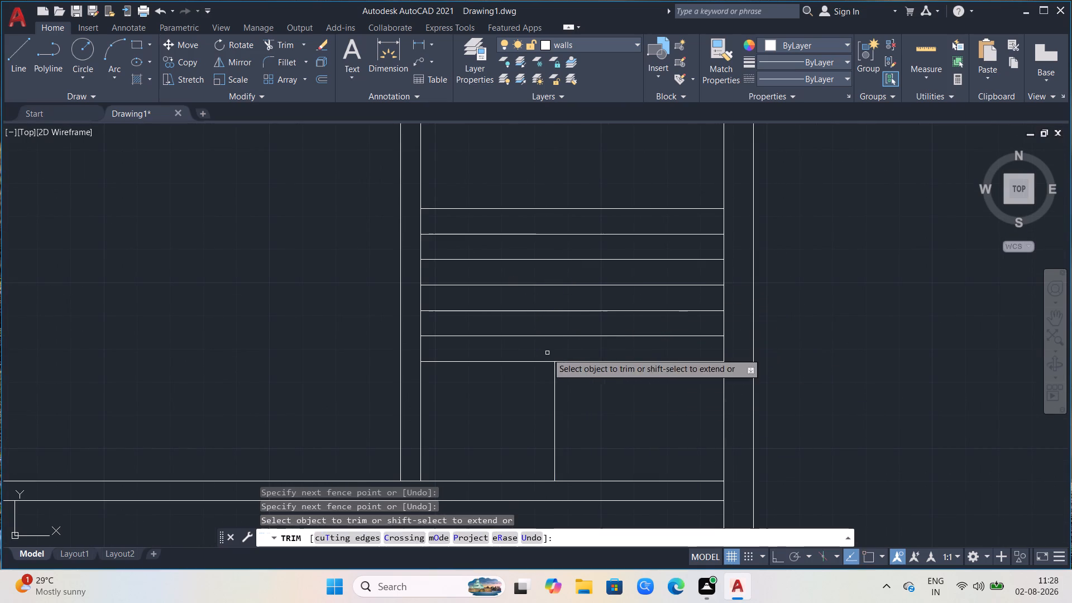
pyautogui.click(576, 389)
pyautogui.click(531, 409)
# Trim the north wall's south line across the stair room opening and the west wall's west line inside the north wall.
pyautogui.scroll(-1, 596, 393)
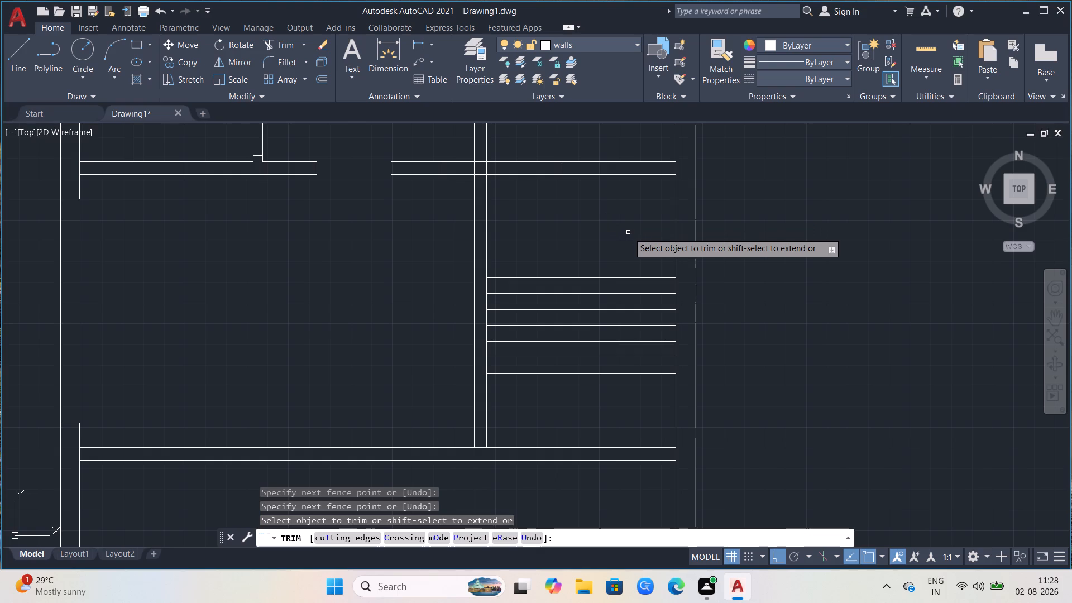
pyautogui.click(525, 176)
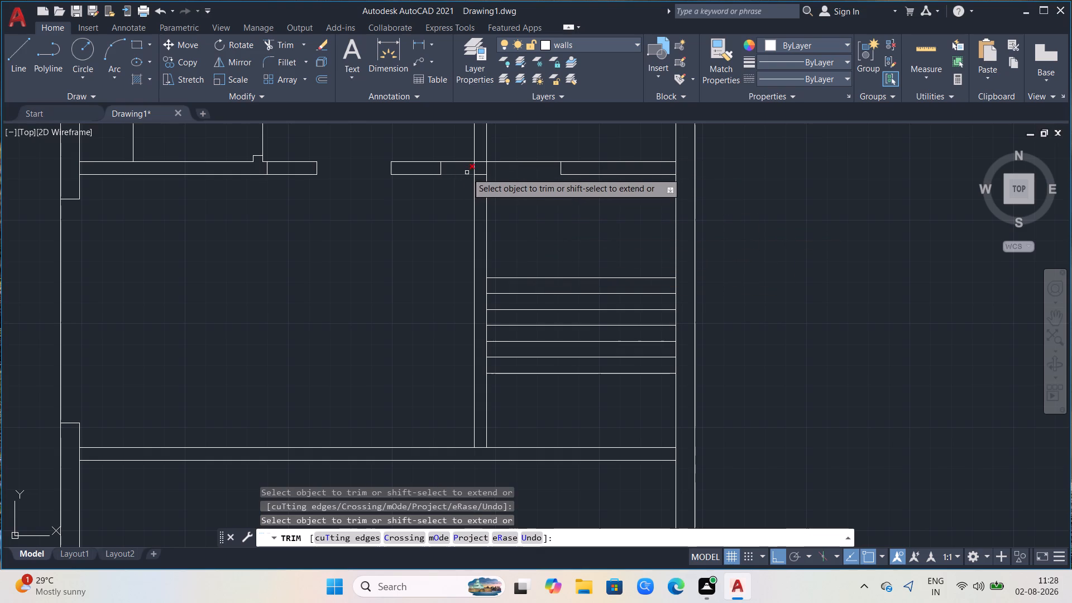
pyautogui.click(473, 167)
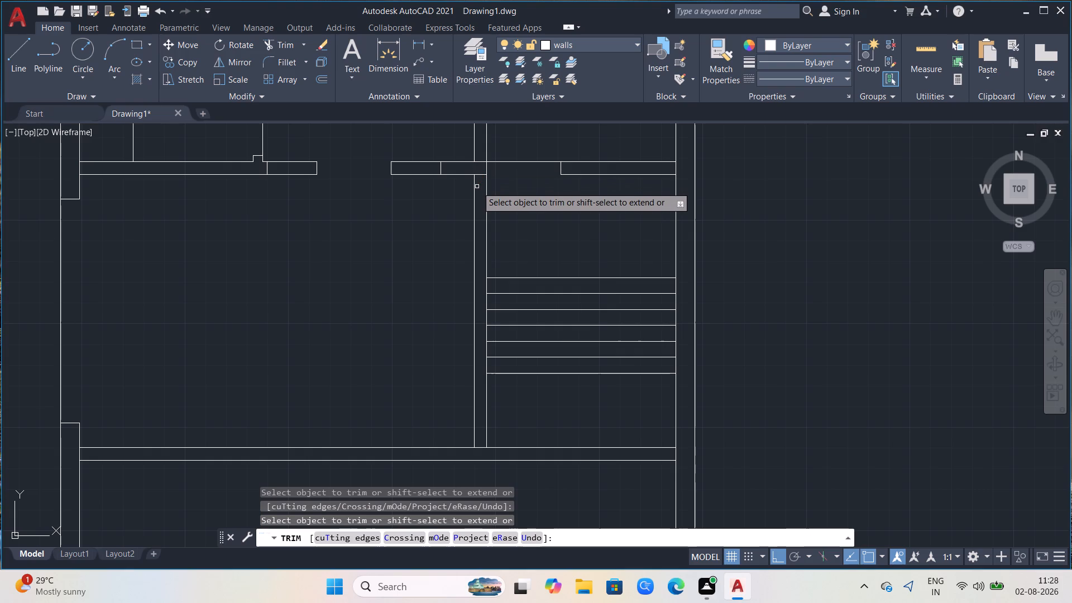
# Draw a vertical line about 11'-0.5" long from the midpoint between the stair room's side walls at the north wall to the south wall.
pyautogui.scroll(-2, 558, 234)
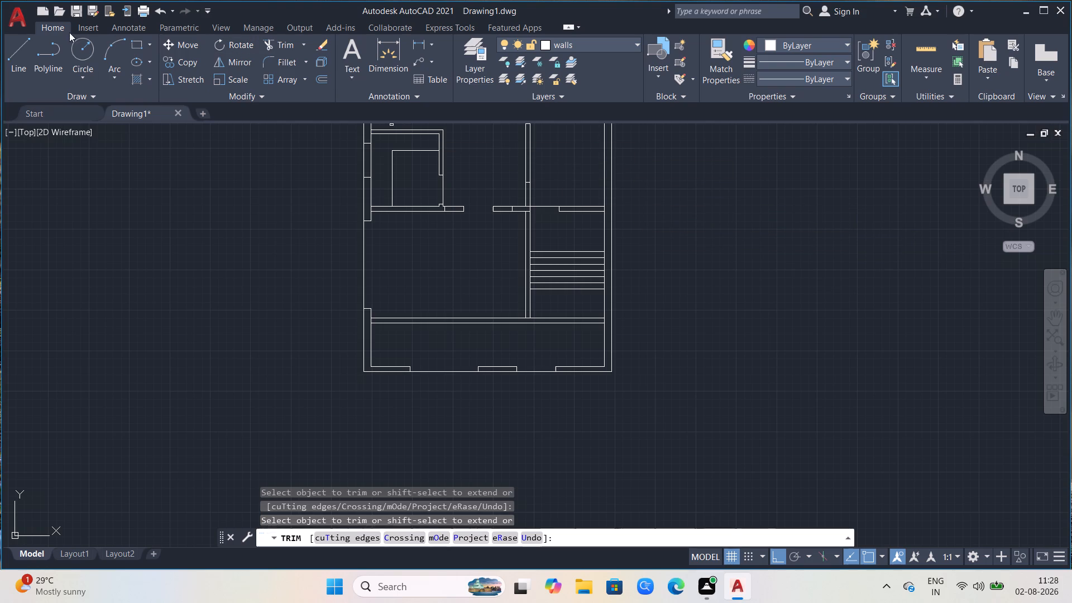
pyautogui.moveTo(26, 49); pyautogui.dragTo(20, 48)
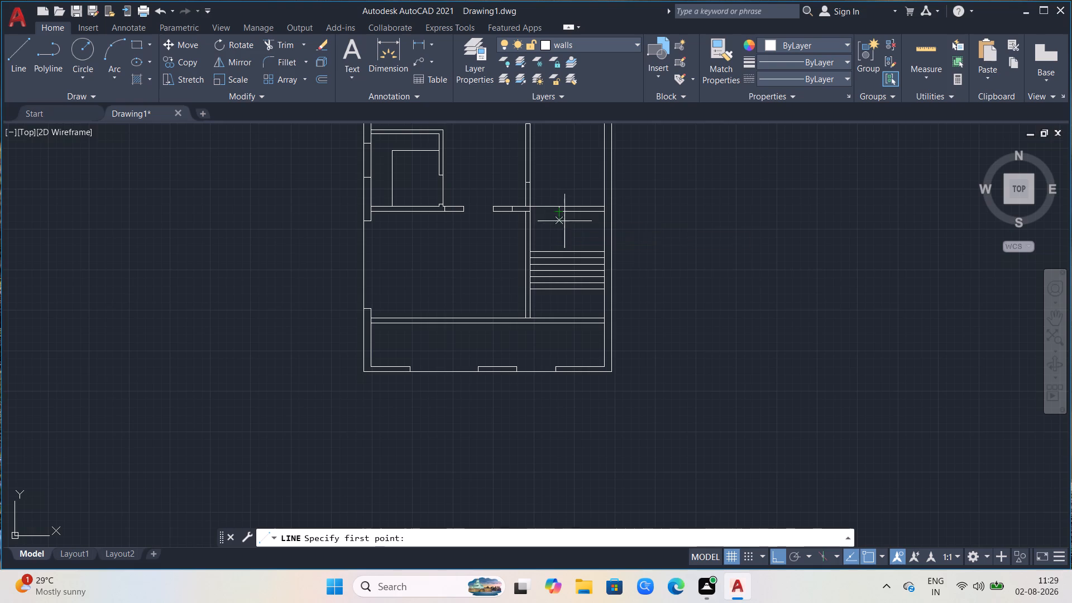
pyautogui.write('m2')
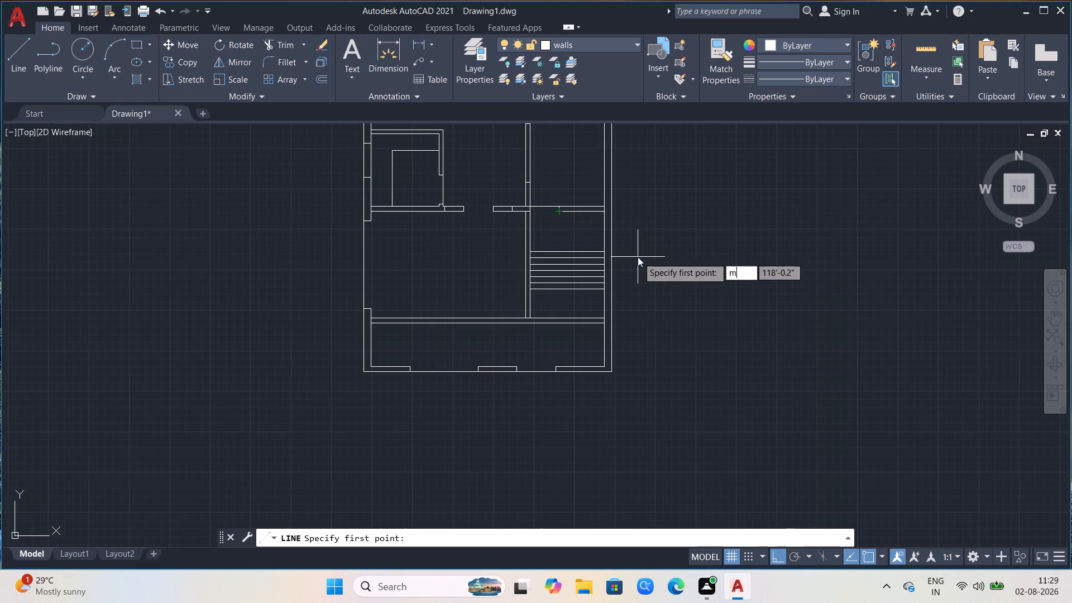
pyautogui.press('p')
pyautogui.press('Return')
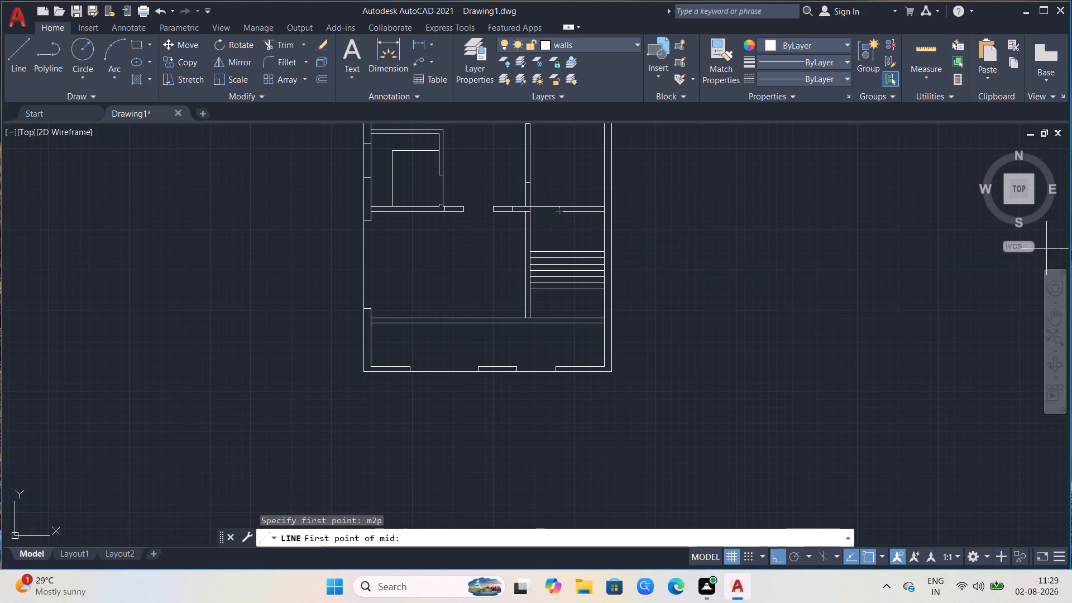
pyautogui.scroll(2, 914, 289)
pyautogui.scroll(-2, 544, 320)
pyautogui.scroll(2, 310, 264)
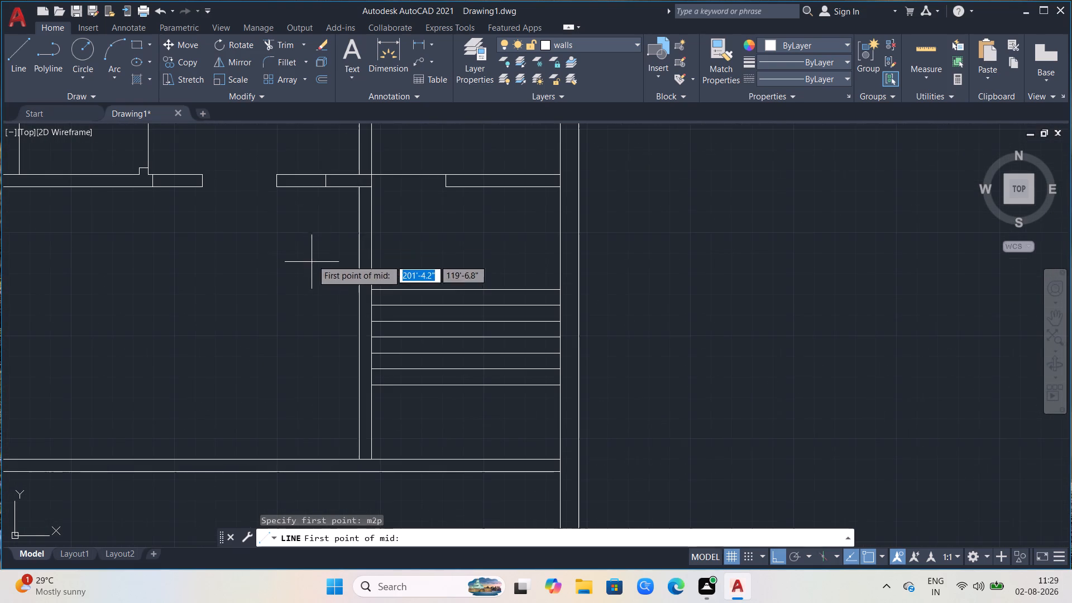
pyautogui.click(367, 190)
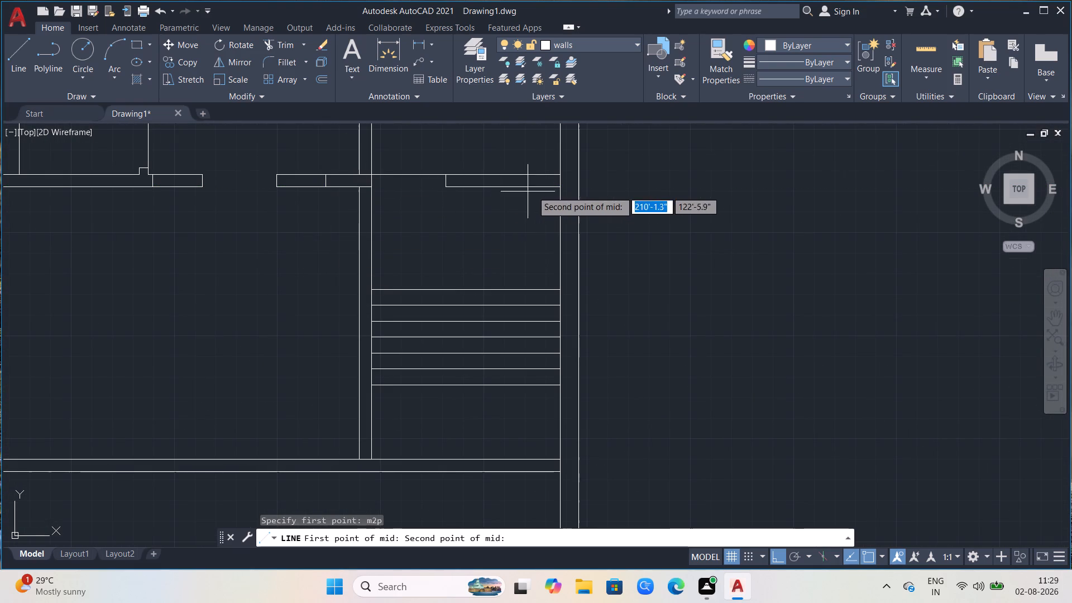
pyautogui.click(560, 188)
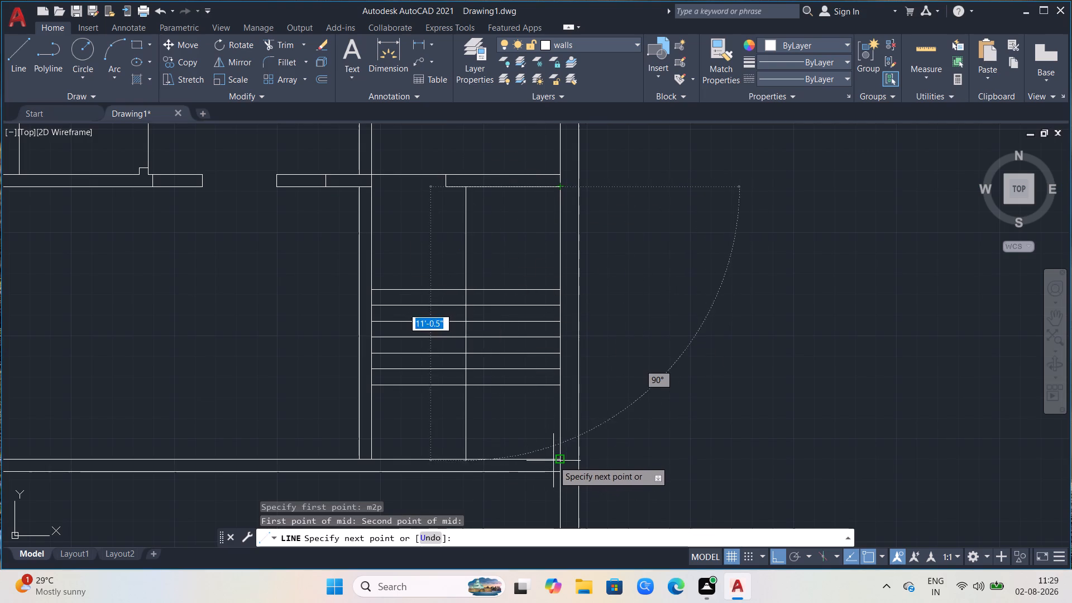
pyautogui.click(463, 460)
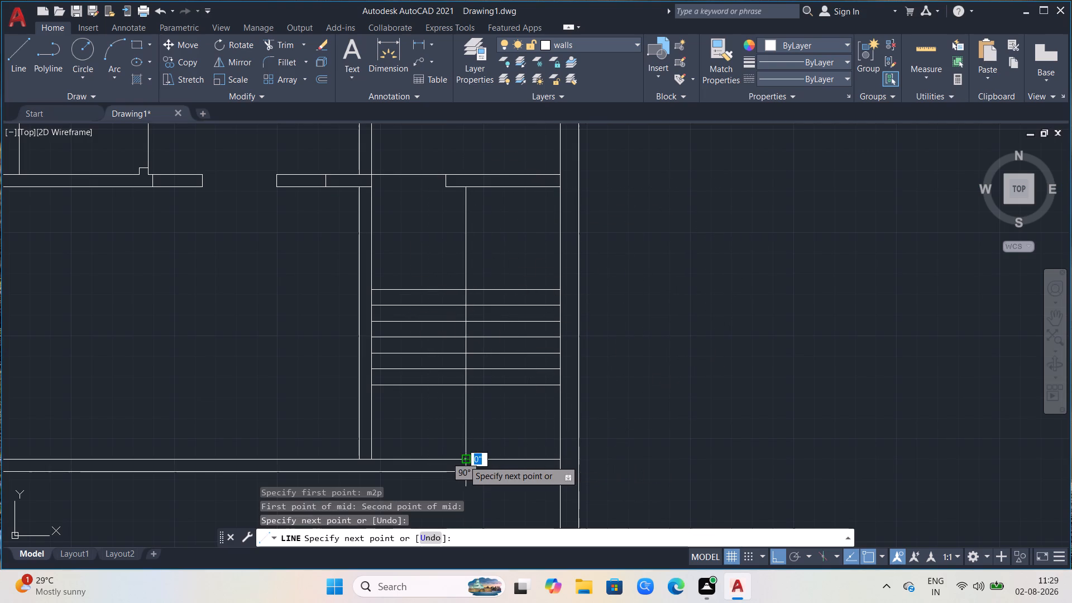
pyautogui.press('space')
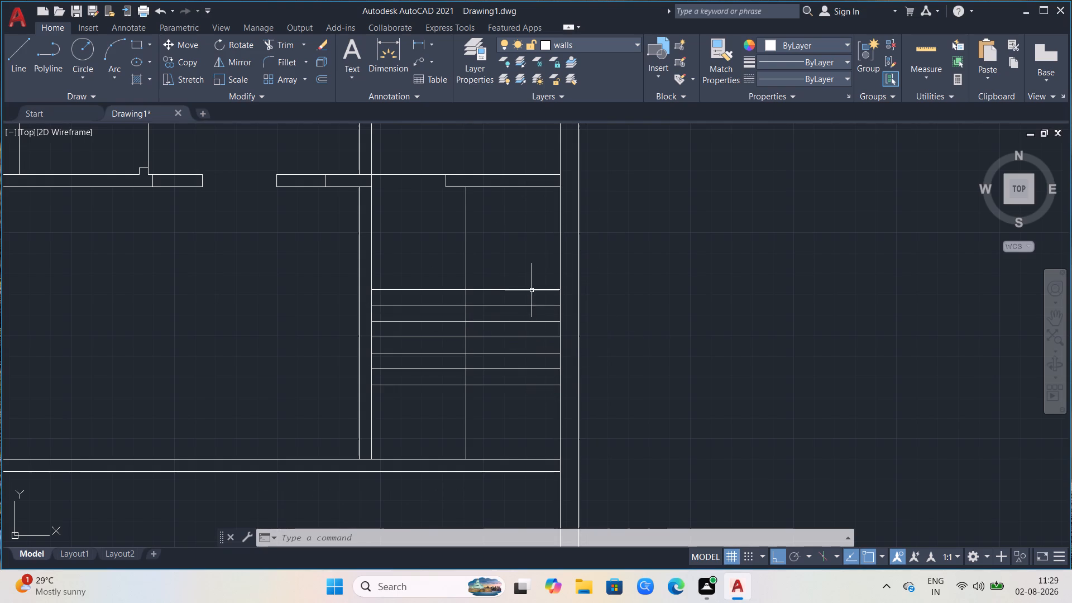
# Erase the six northern tread lines, keeping only the southernmost one.
pyautogui.click(532, 275)
pyautogui.click(525, 372)
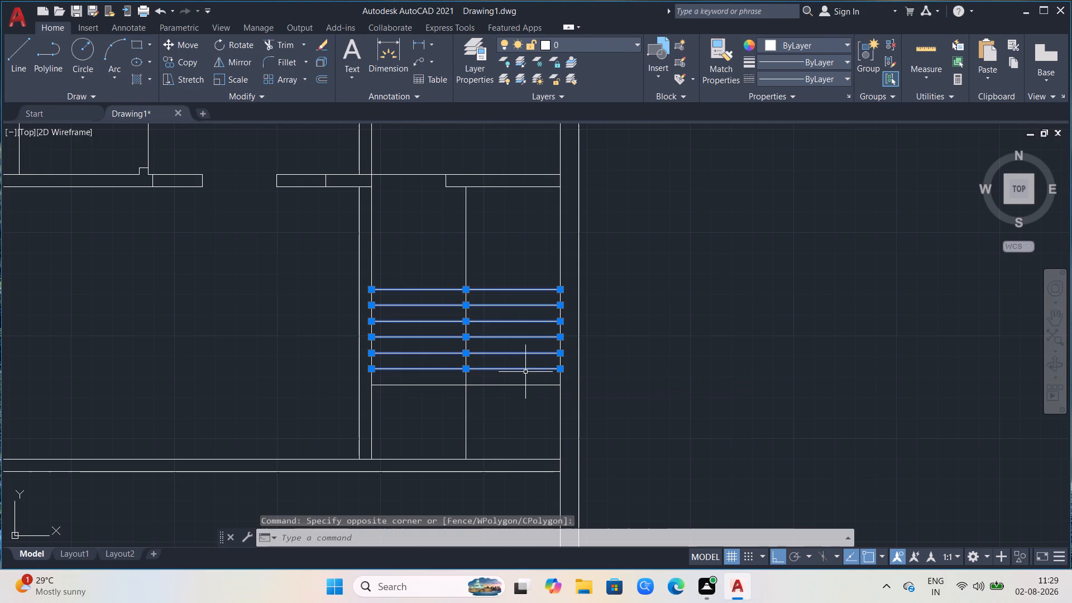
pyautogui.press('Delete')
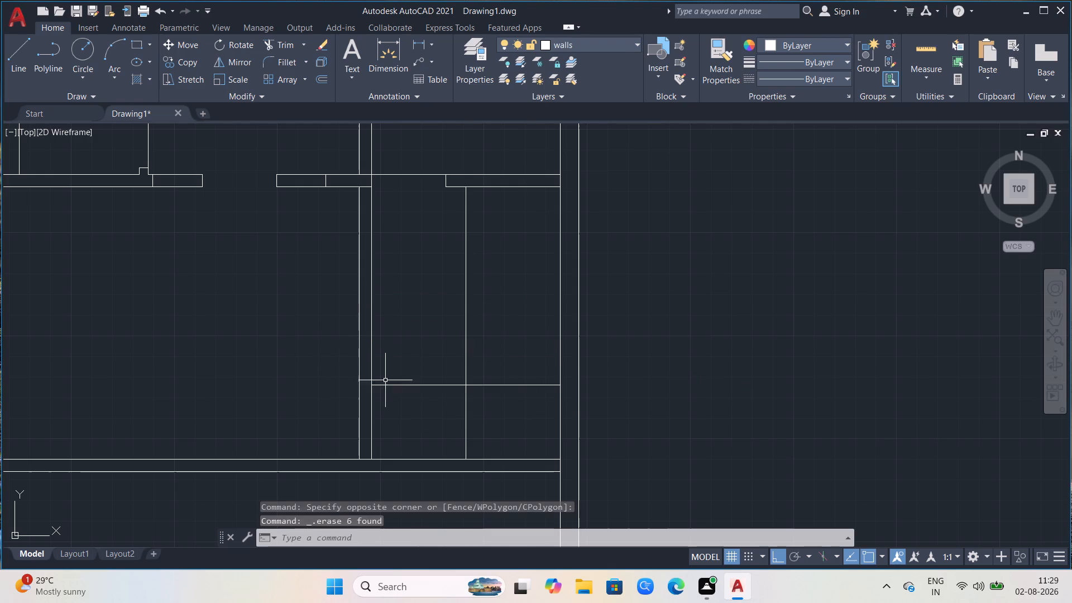
# Copy the remaining tread line 7" north, using the stair room's southwest inner corner as base point.
pyautogui.click(406, 385)
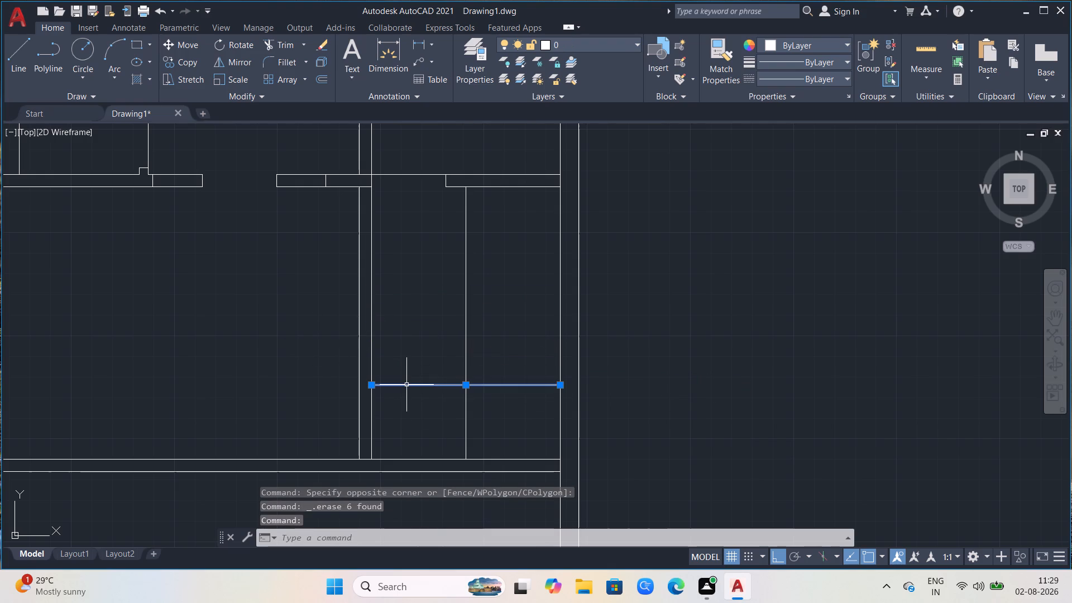
pyautogui.write('co')
pyautogui.press('Return')
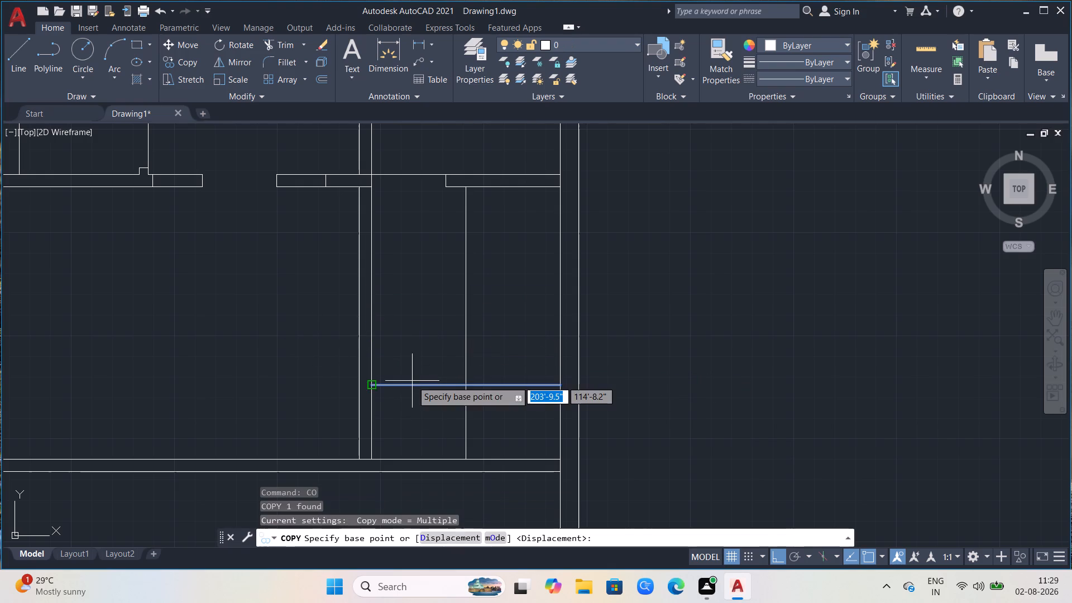
pyautogui.click(370, 457)
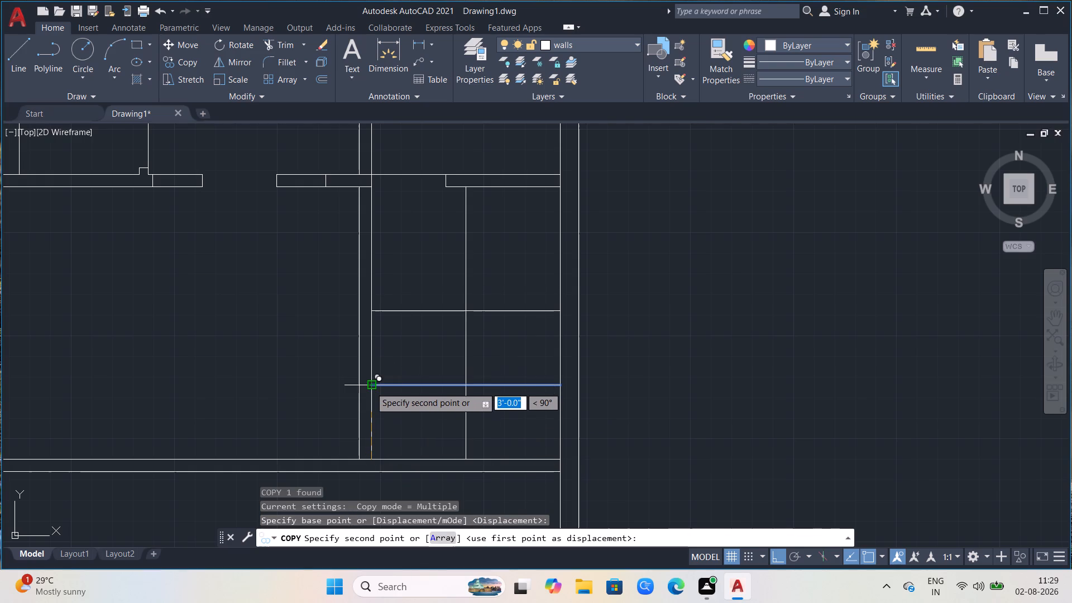
pyautogui.press('7')
pyautogui.press('Return')
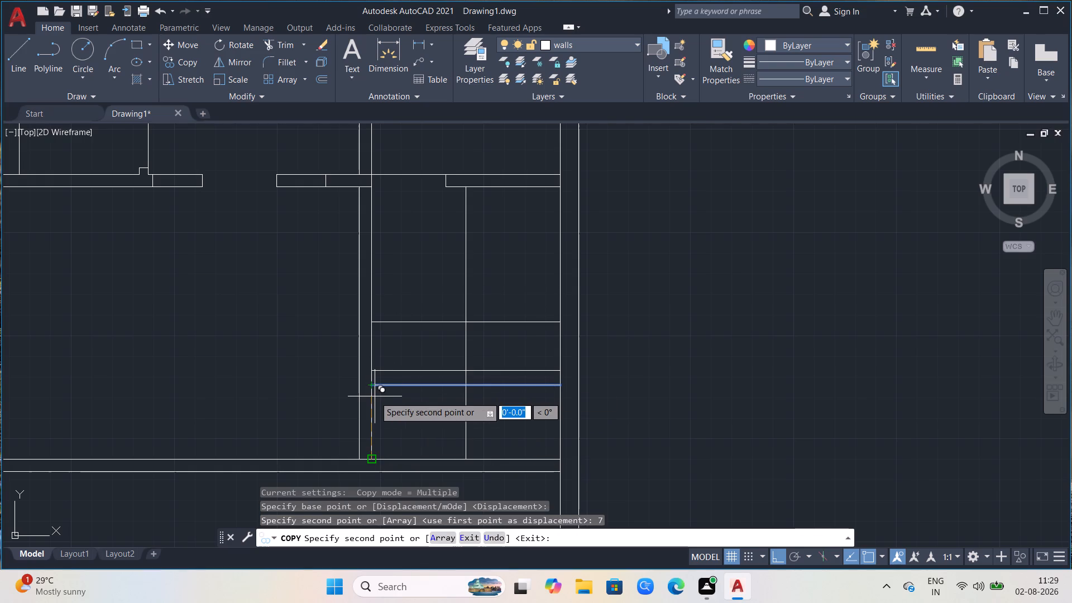
# Array the tread line northward from the stair room's southwest inner corner as 7 items spaced about 9.7" apart.
pyautogui.press('a')
pyautogui.press('Return')
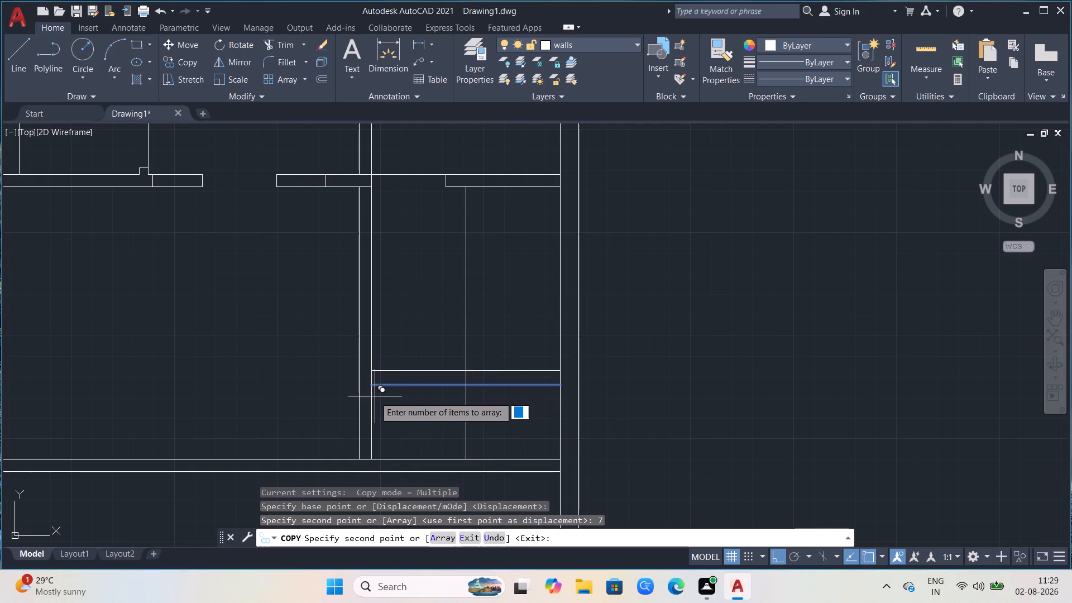
pyautogui.press('7')
pyautogui.press('Return')
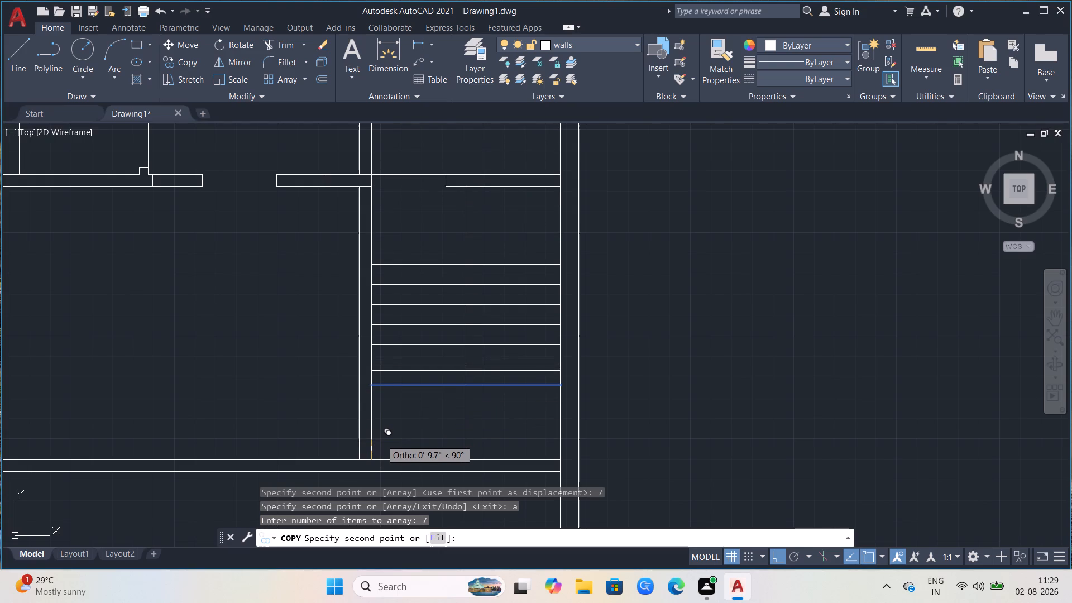
pyautogui.click(381, 439)
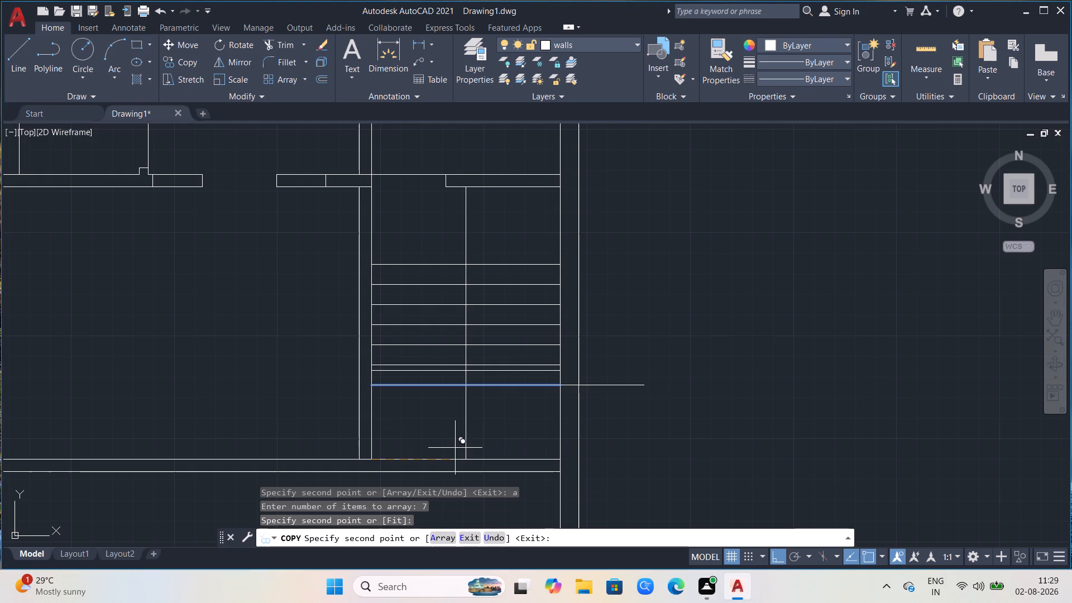
pyautogui.press('Escape')
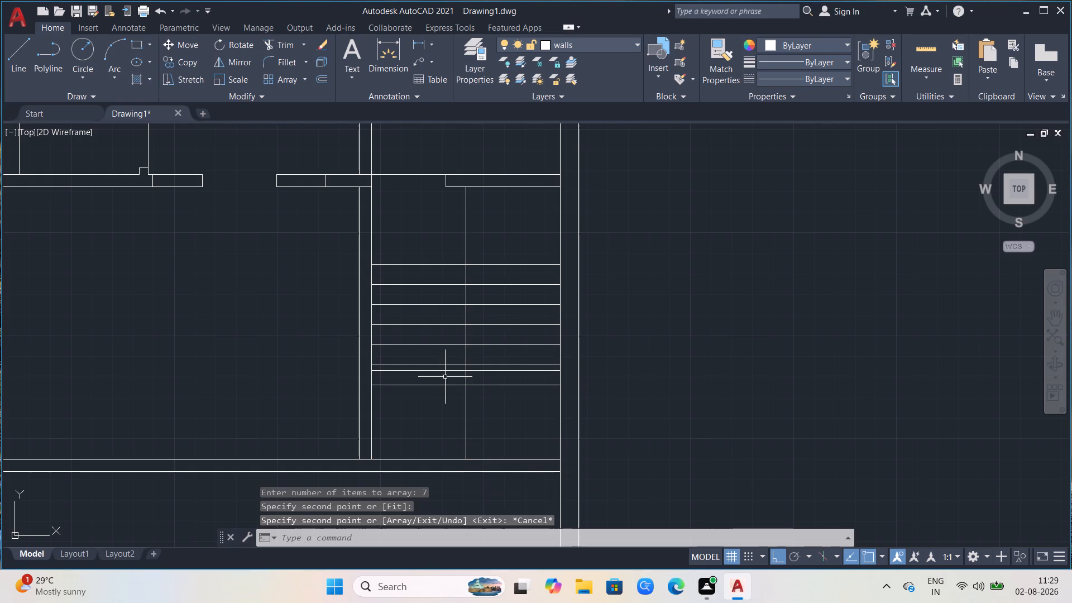
# Erase the stray tread line lying 7" north of the southernmost tread.
pyautogui.click(445, 371)
pyautogui.press('Delete')
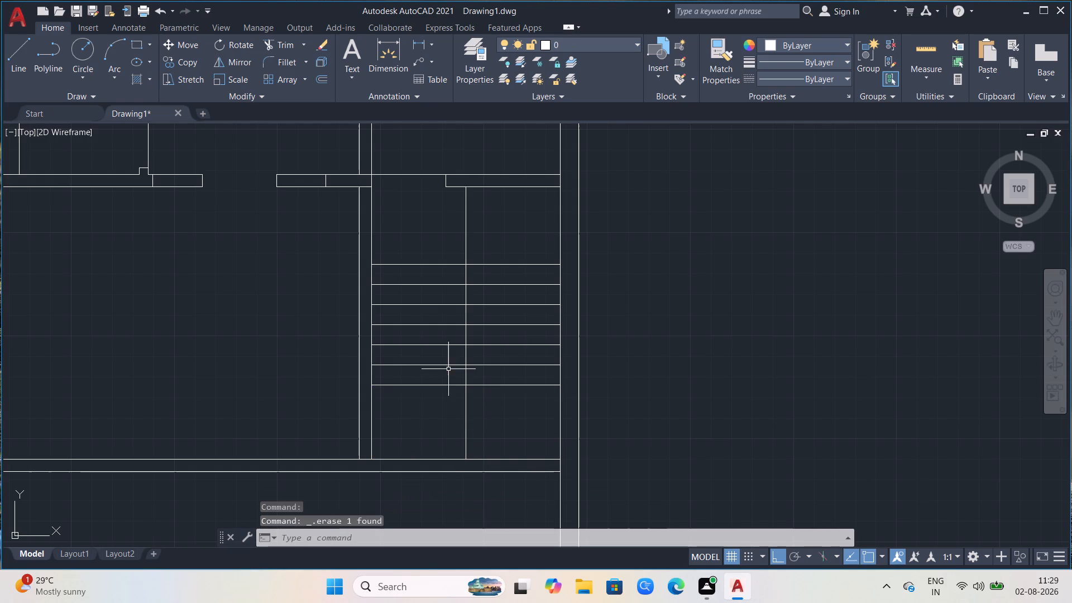
# Draw a line from the midpoint of the northernmost tread's west half, about 1' north and about 3'-9.7" east across the divider.
pyautogui.scroll(1, 462, 198)
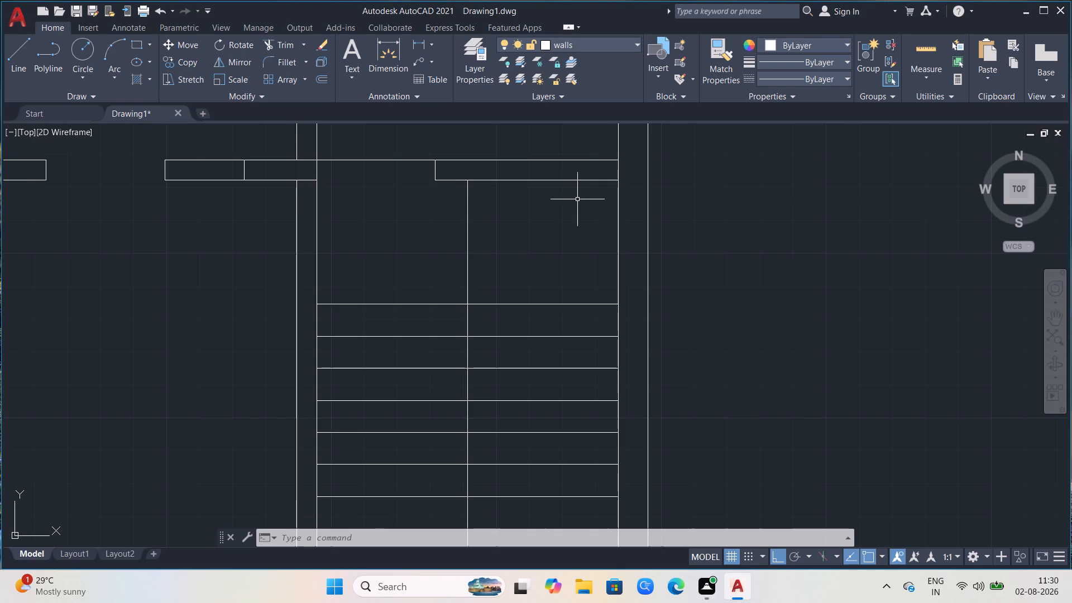
pyautogui.click(16, 57)
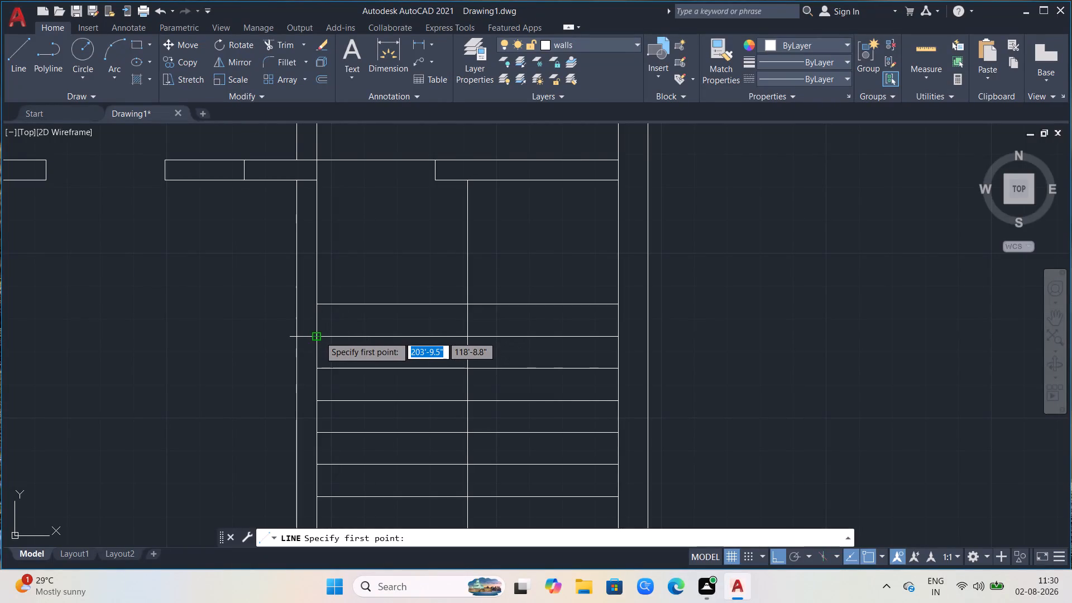
pyautogui.press('m')
pyautogui.press('2')
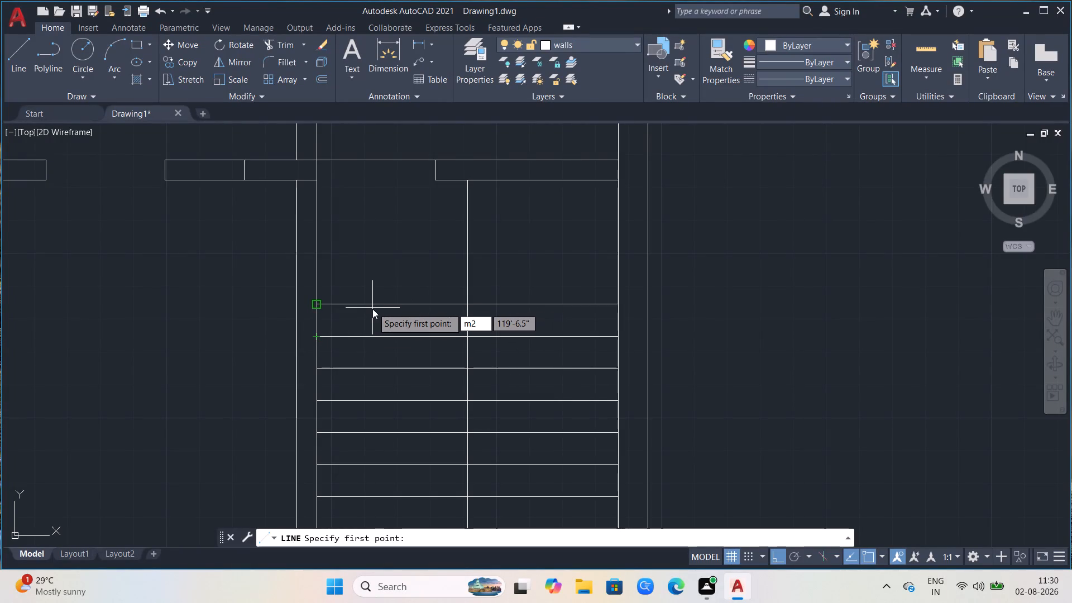
pyautogui.press('p')
pyautogui.press('Return')
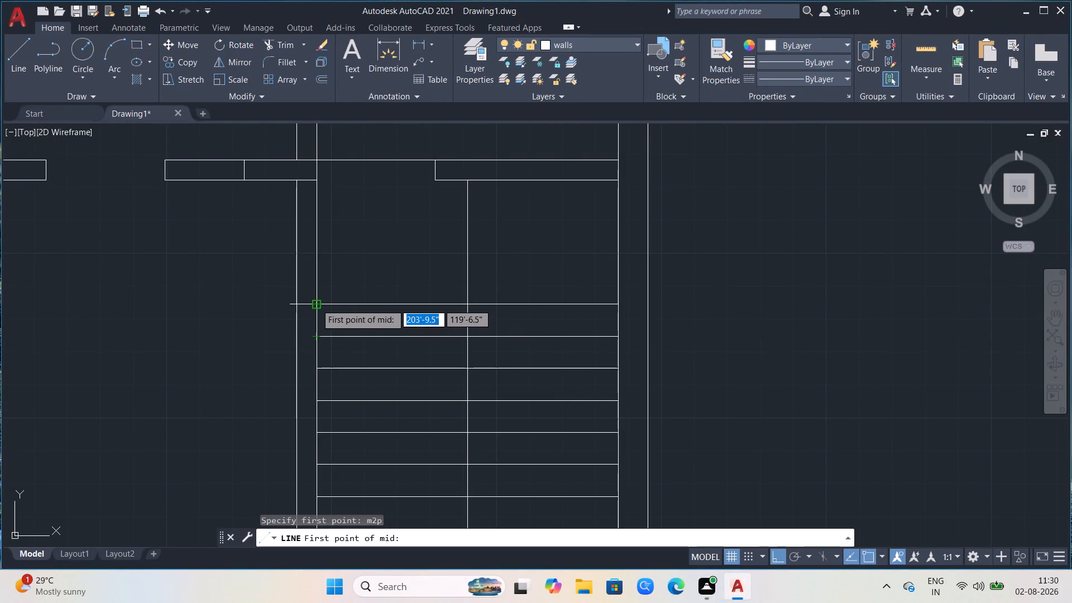
pyautogui.click(316, 304)
pyautogui.click(462, 308)
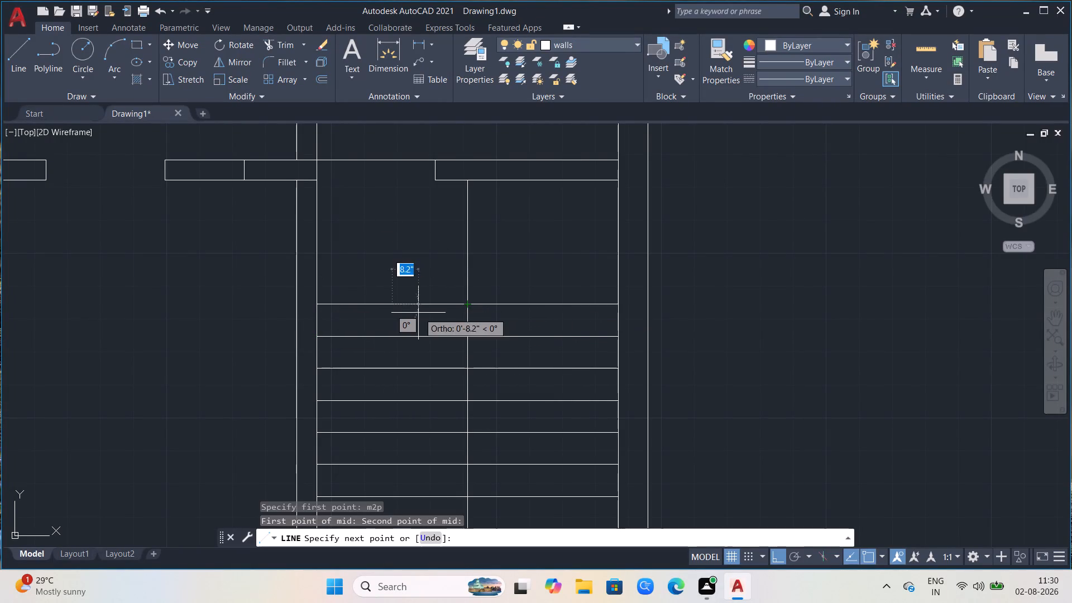
pyautogui.click(395, 261)
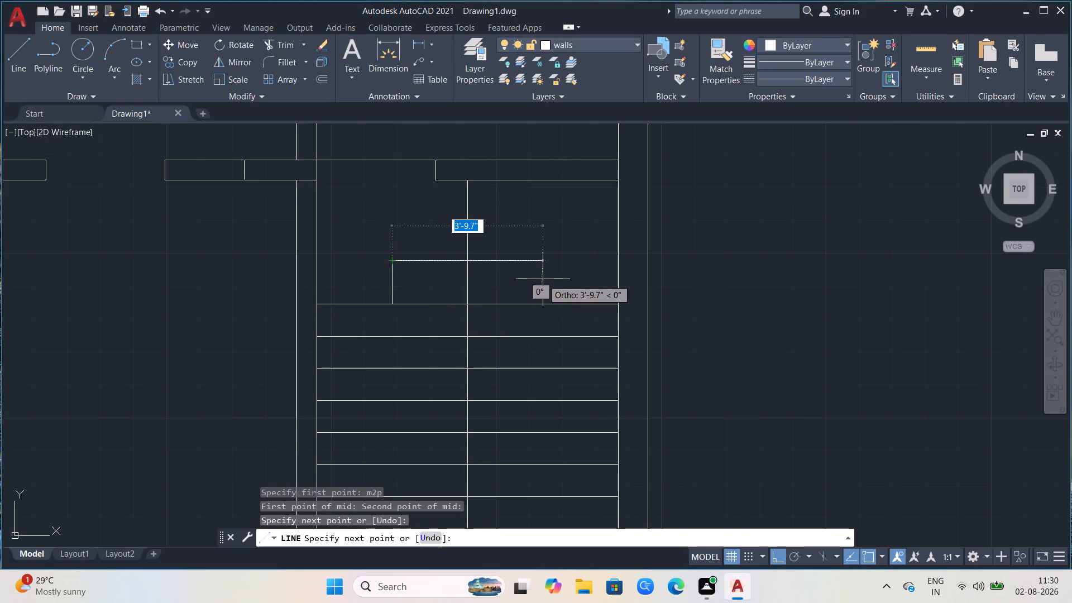
pyautogui.click(543, 279)
# Continue the stair path line about 7'-5" south, about 3'-9.7" west, and north to the second tread from the south.
pyautogui.scroll(-1, 542, 466)
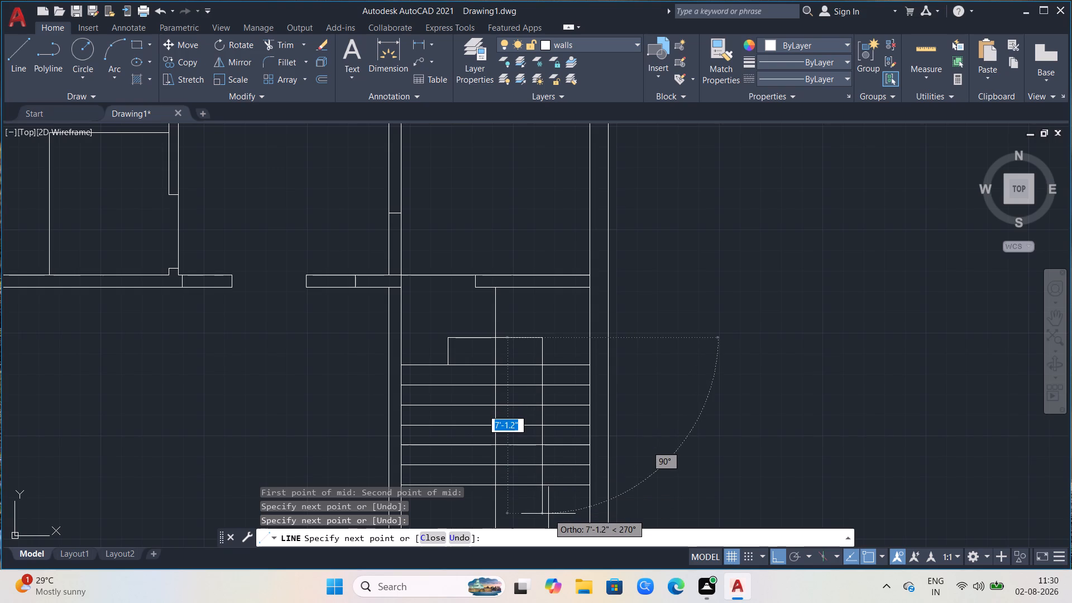
pyautogui.scroll(-3, 551, 515)
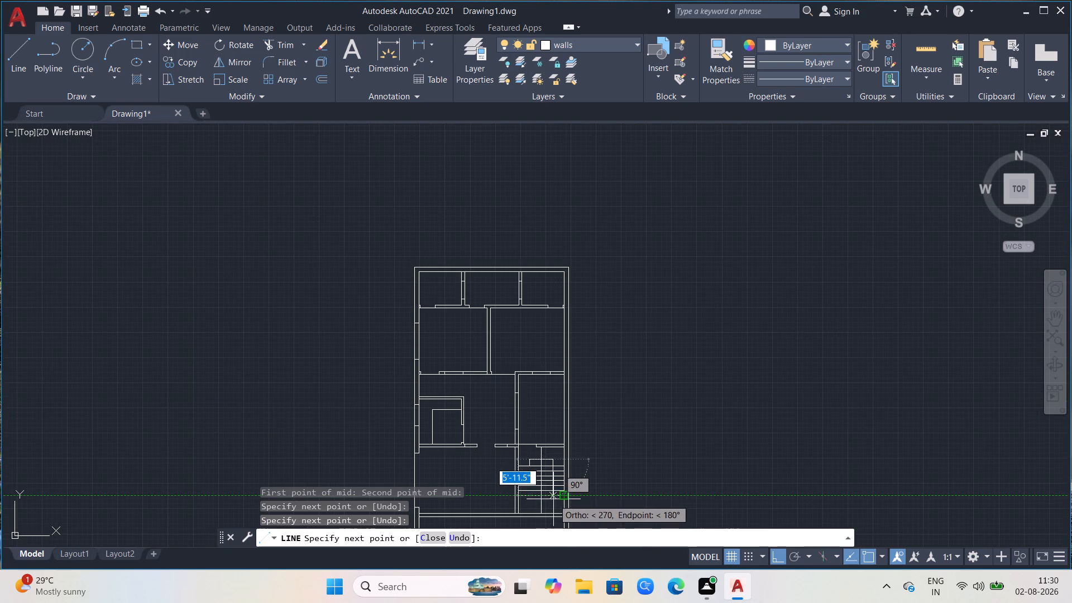
pyautogui.scroll(2, 556, 513)
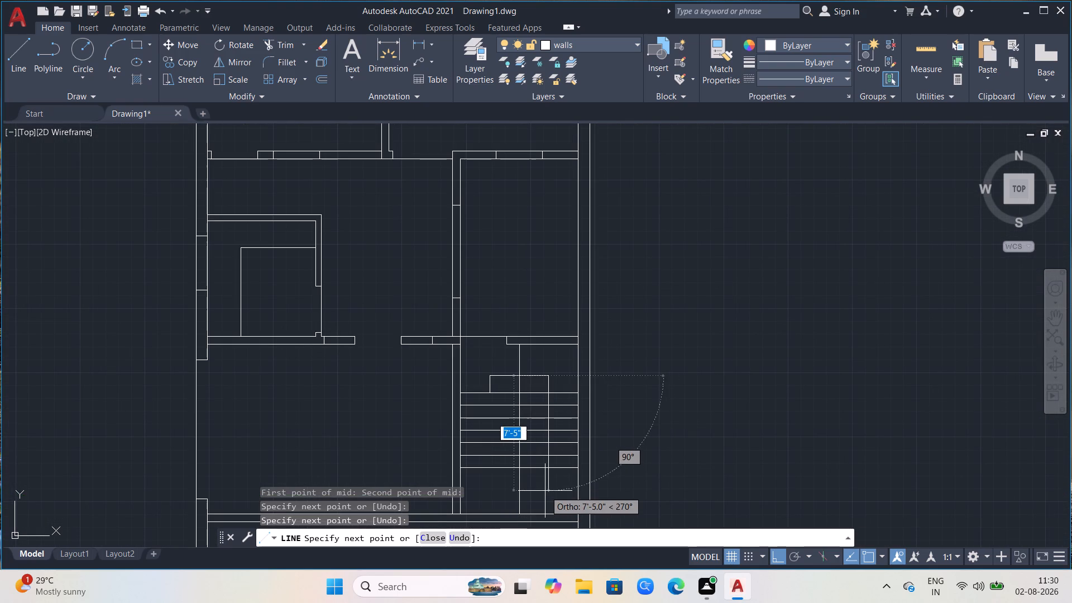
pyautogui.click(545, 491)
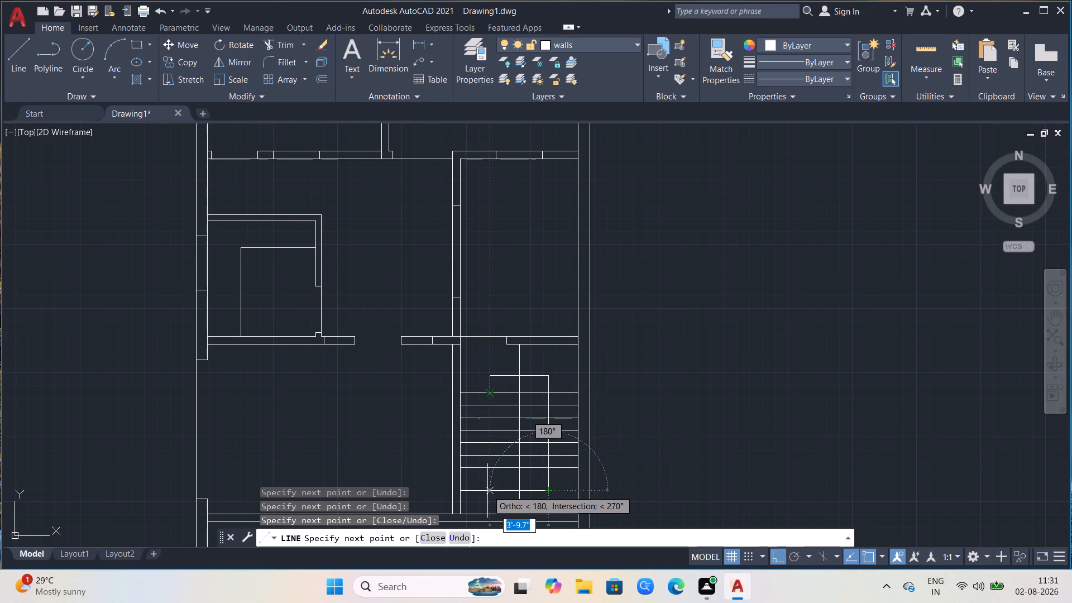
pyautogui.click(488, 492)
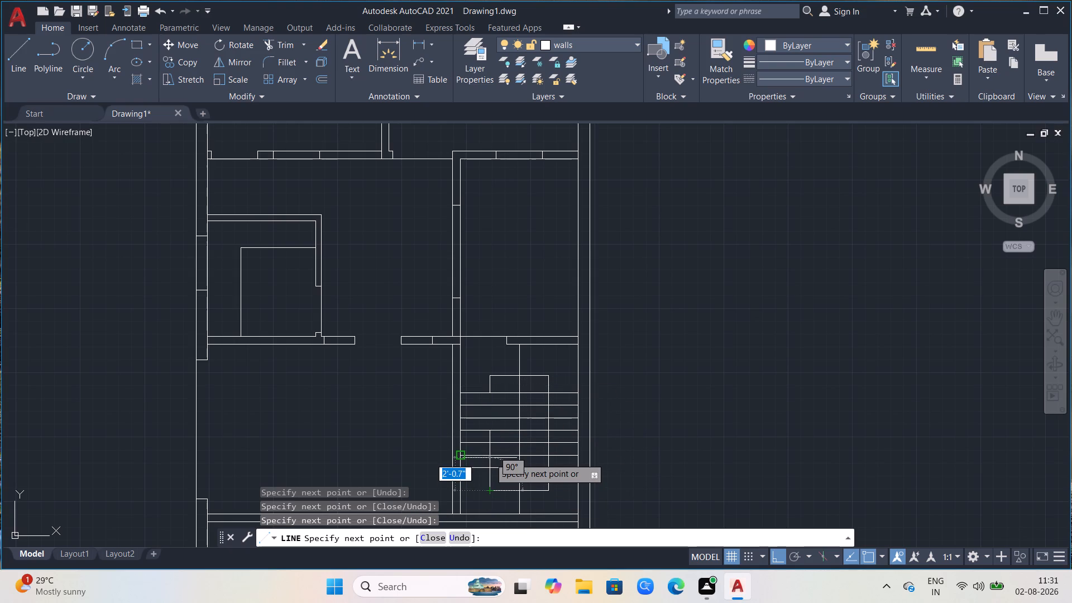
pyautogui.click(490, 455)
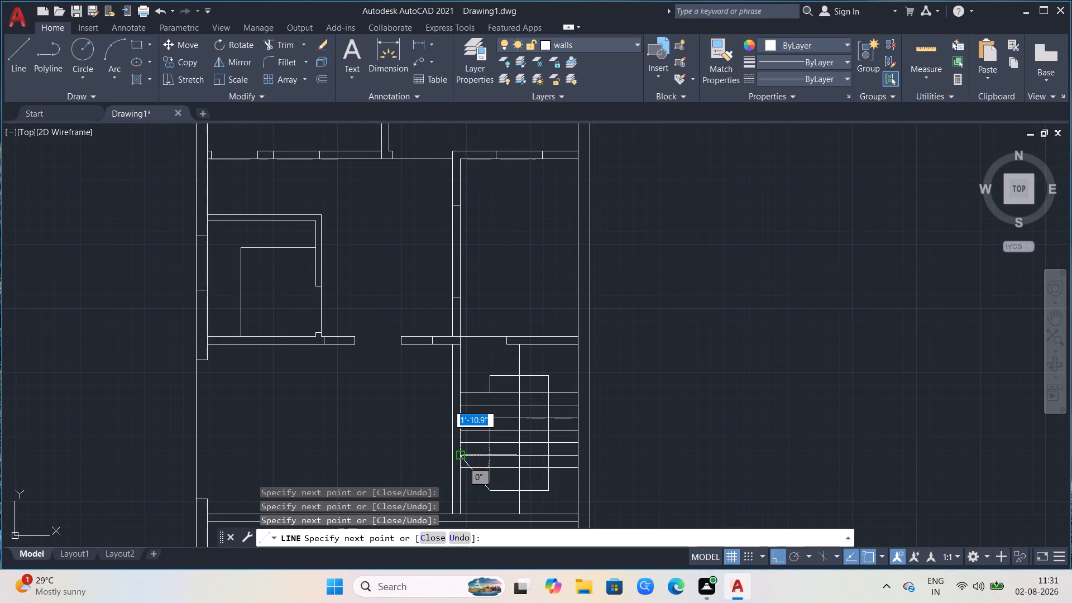
pyautogui.hotkey('ctrl', 'z')
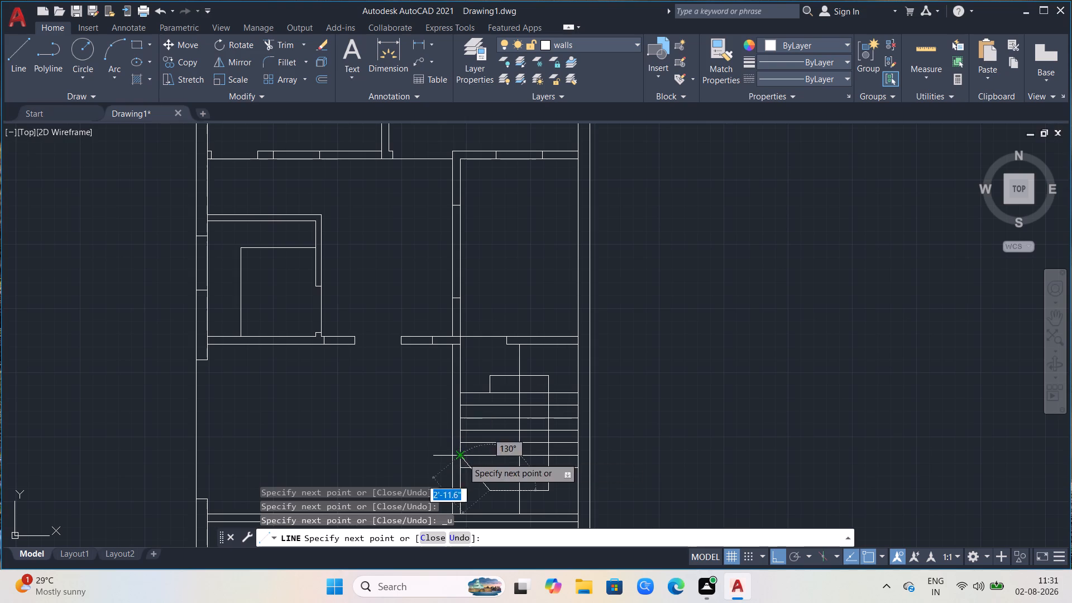
pyautogui.click(488, 456)
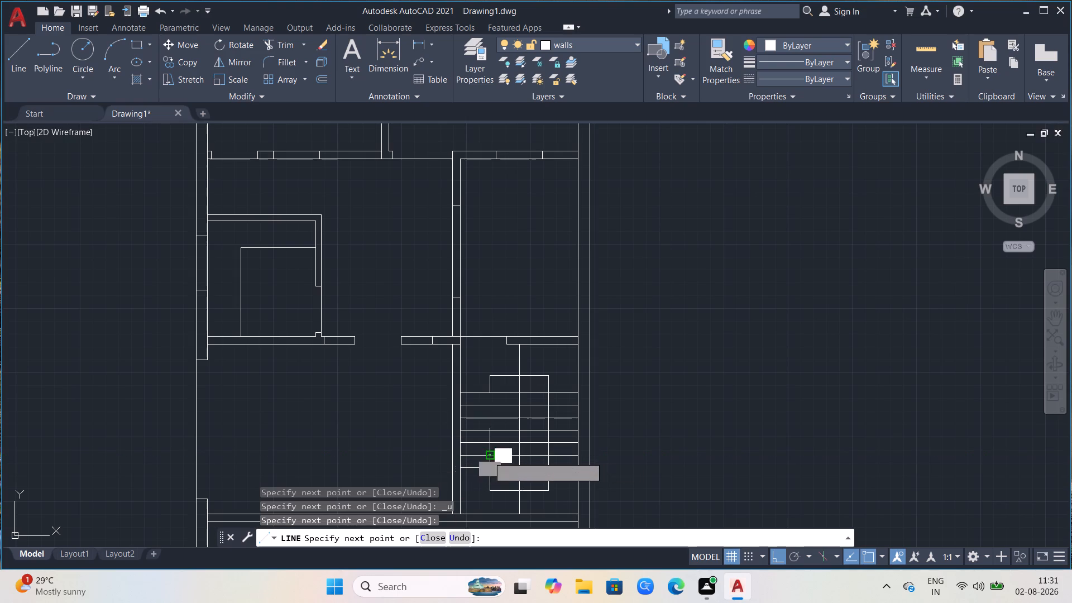
pyautogui.press('space')
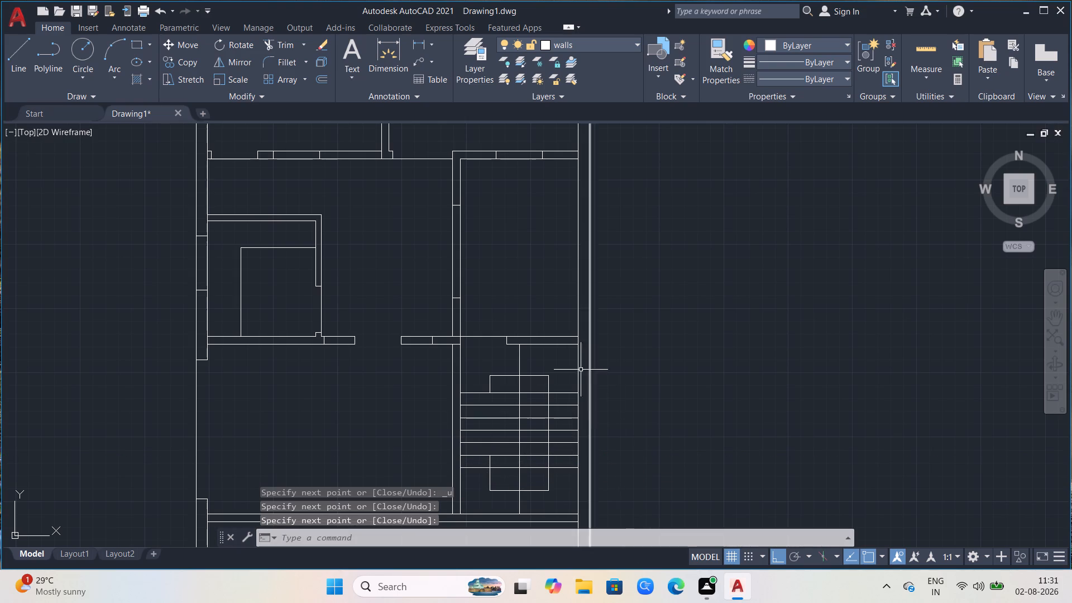
# Open the Layer Properties Manager.
pyautogui.scroll(-1, 563, 400)
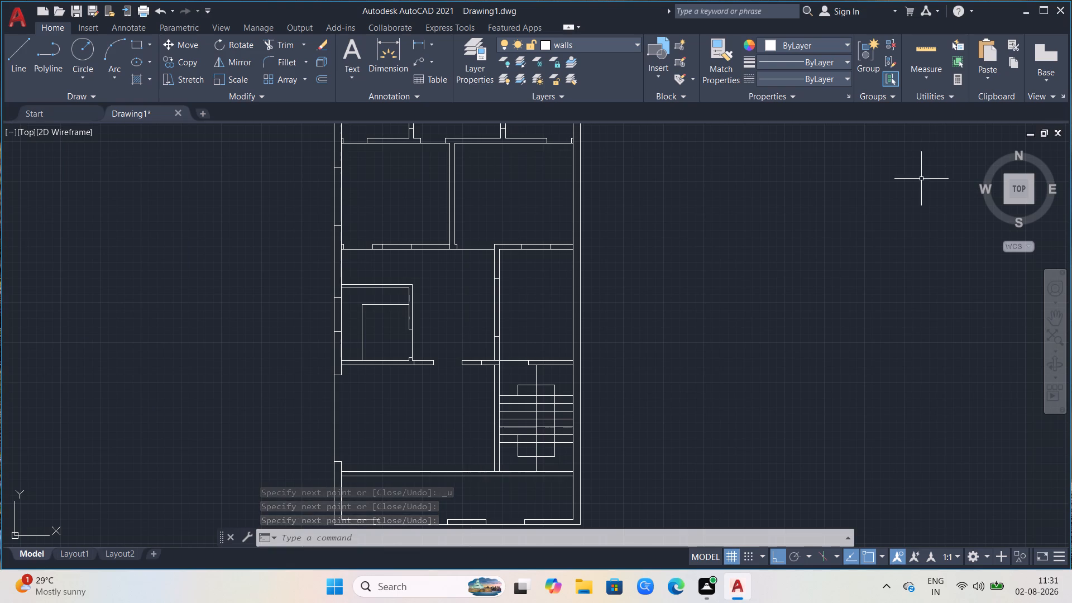
pyautogui.scroll(-1, 497, 435)
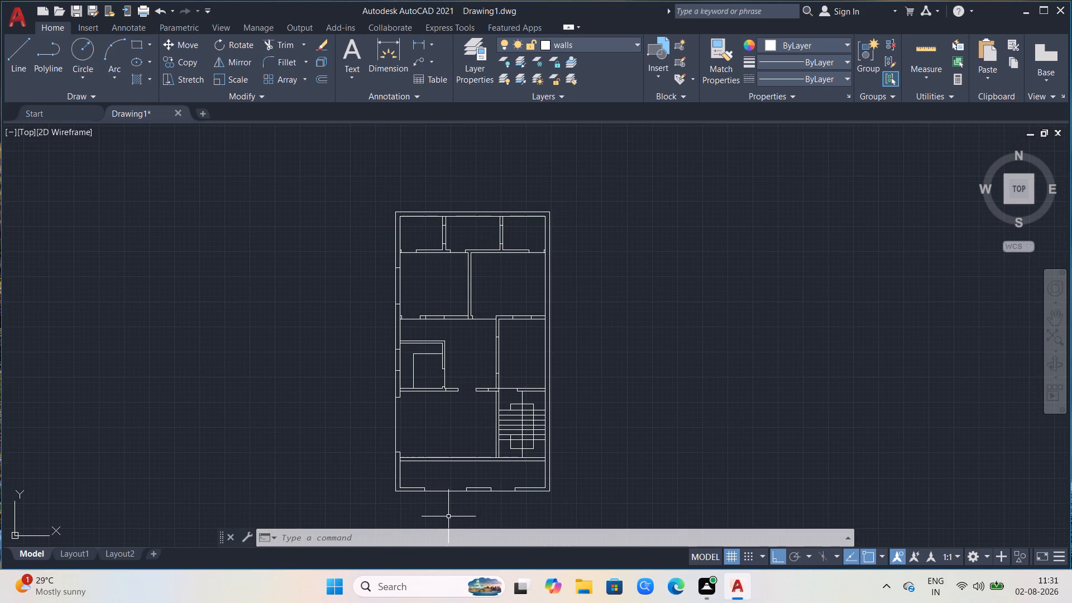
pyautogui.scroll(1, 448, 516)
pyautogui.scroll(-1, 750, 350)
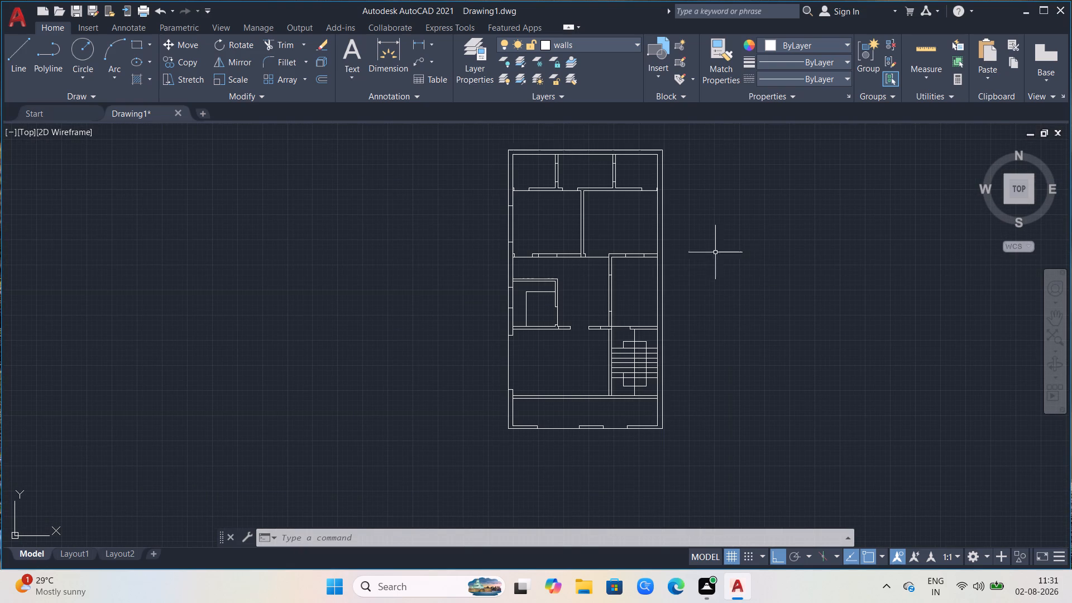
pyautogui.scroll(-1, 702, 189)
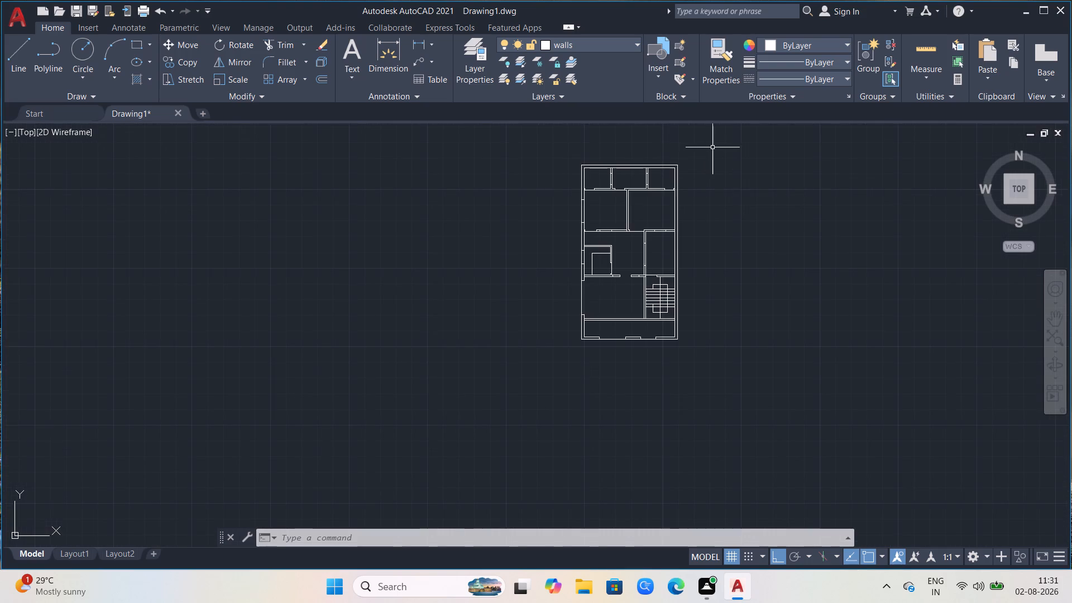
pyautogui.scroll(1, 713, 146)
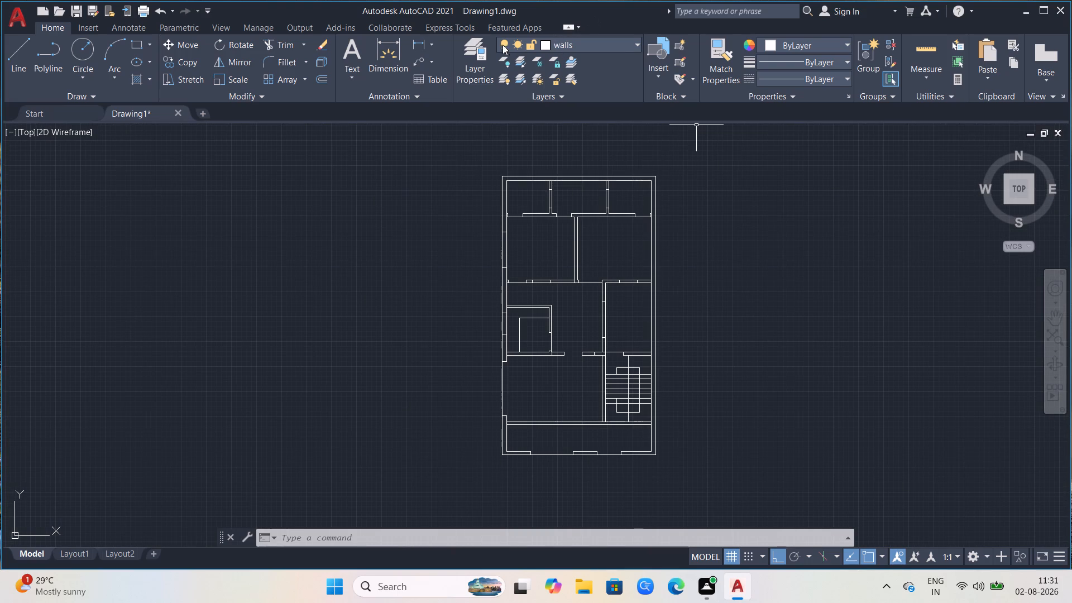
pyautogui.click(487, 49)
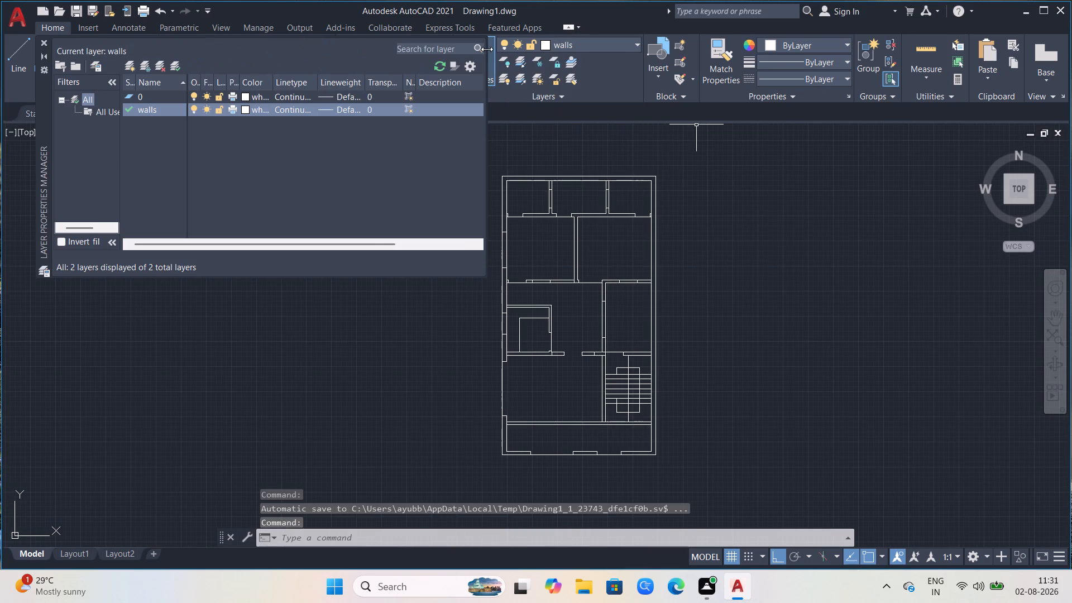
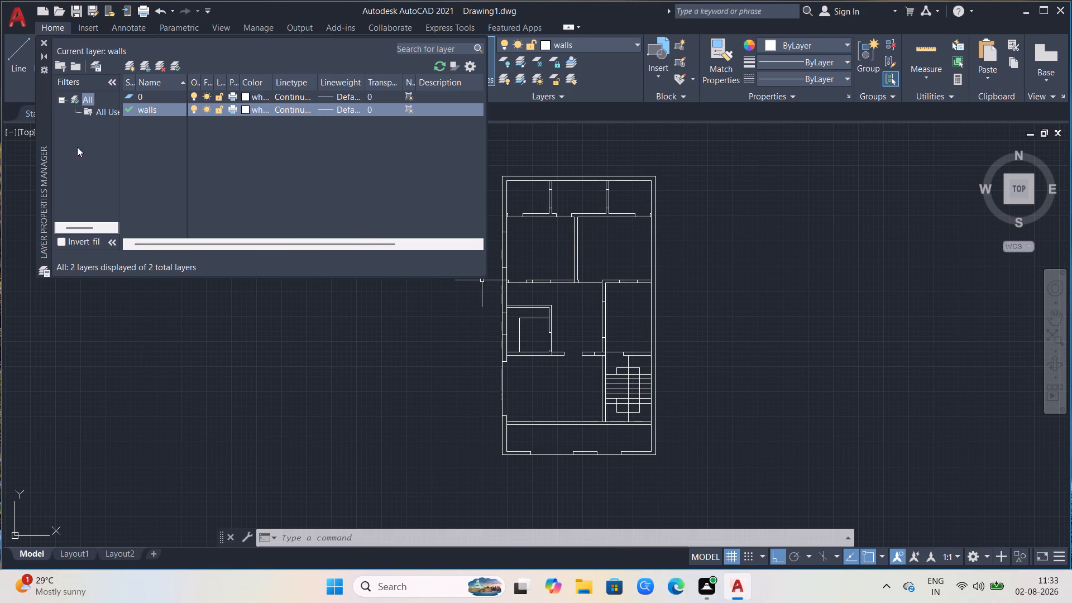
# Create a new layer named windows.
pyautogui.click(127, 69)
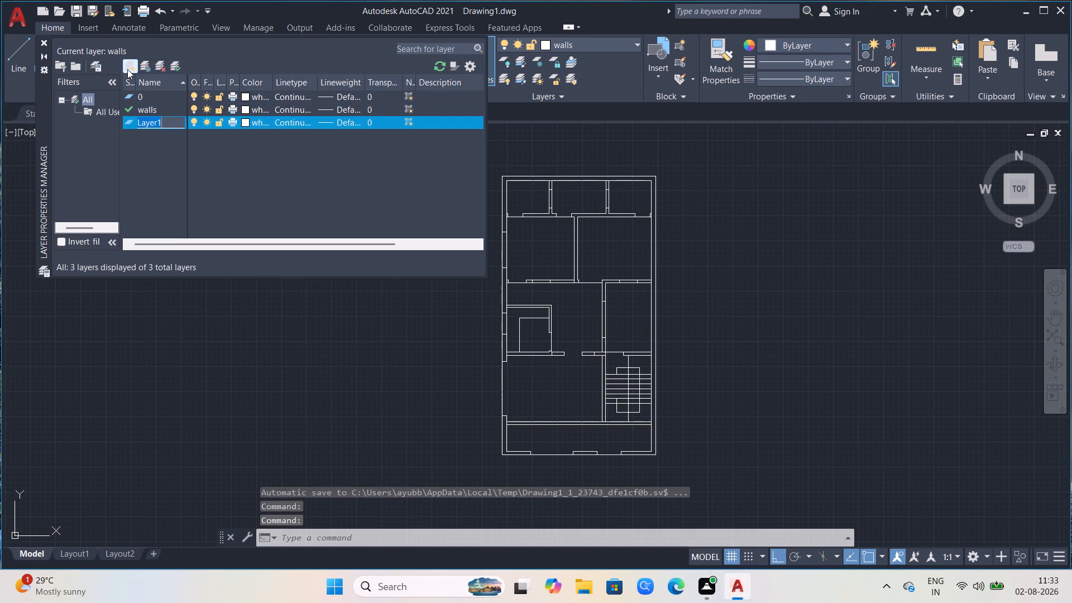
pyautogui.press('BackSpace')
pyautogui.press('BackSpace')
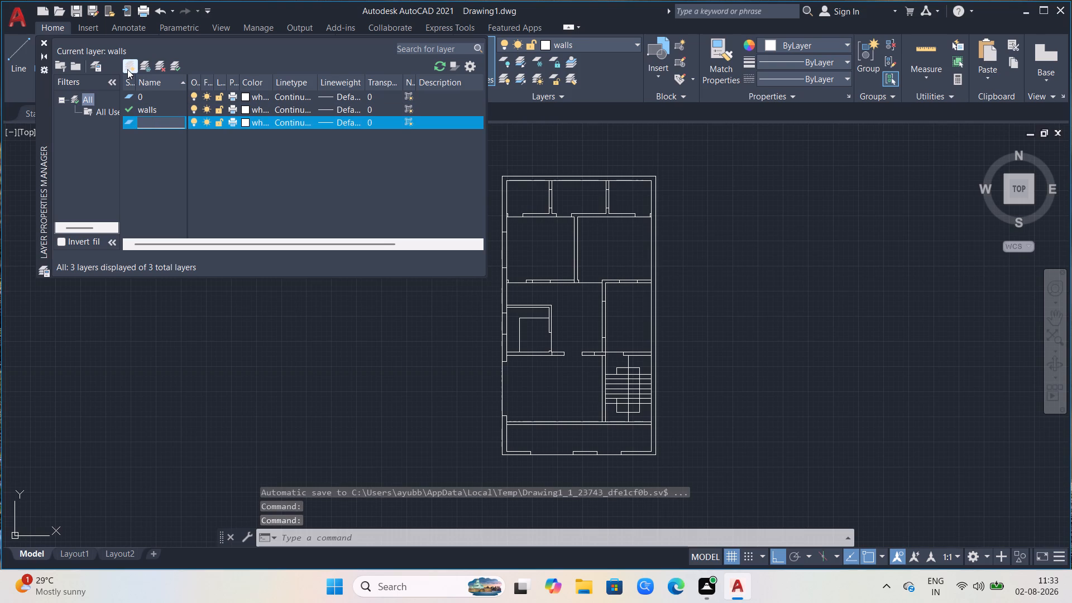
pyautogui.press('e')
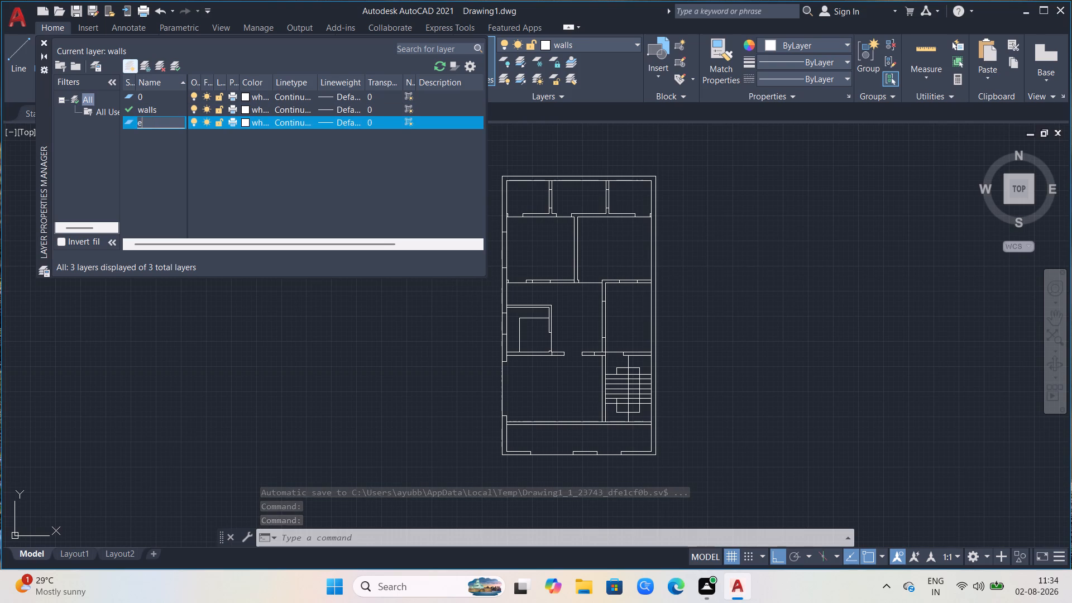
pyautogui.press('BackSpace')
pyautogui.write('wim')
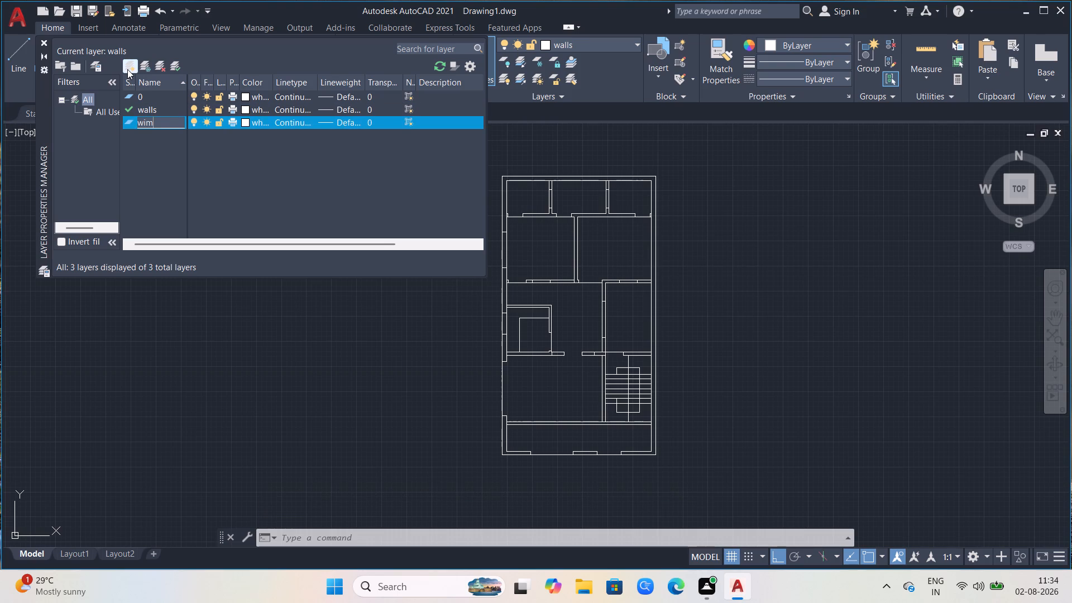
pyautogui.press('BackSpace')
pyautogui.write('ndows')
# Set the windows layer's color to index color 160.
pyautogui.click(250, 121)
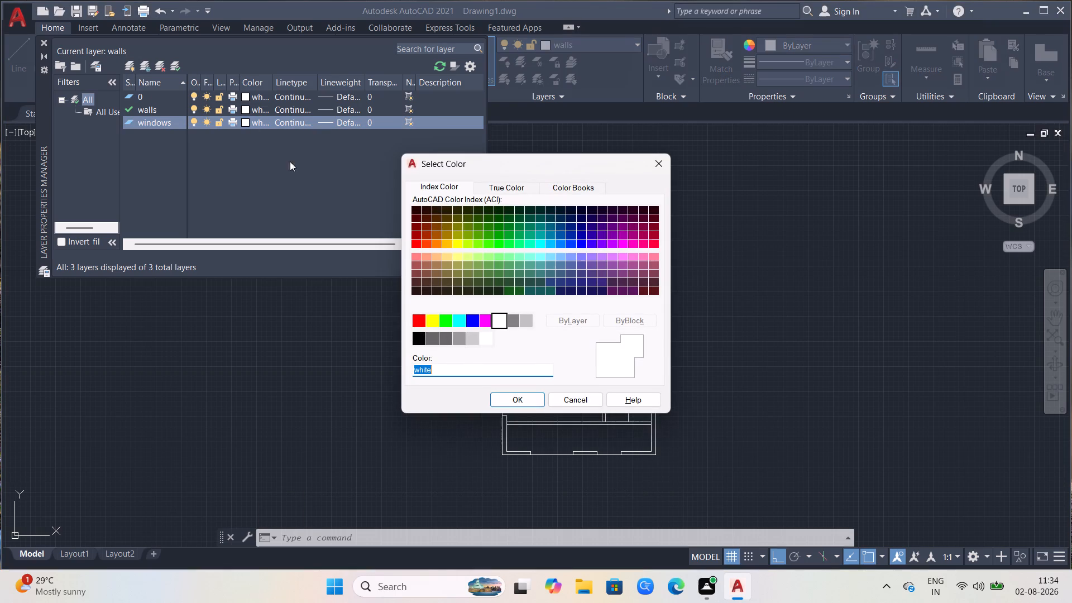
pyautogui.click(572, 245)
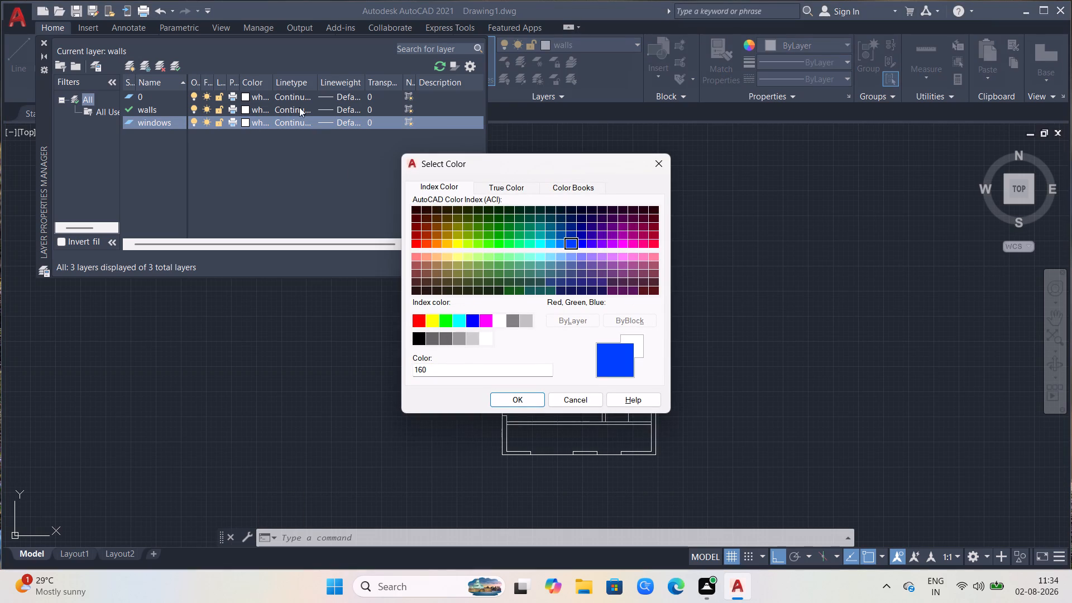
pyautogui.click(252, 124)
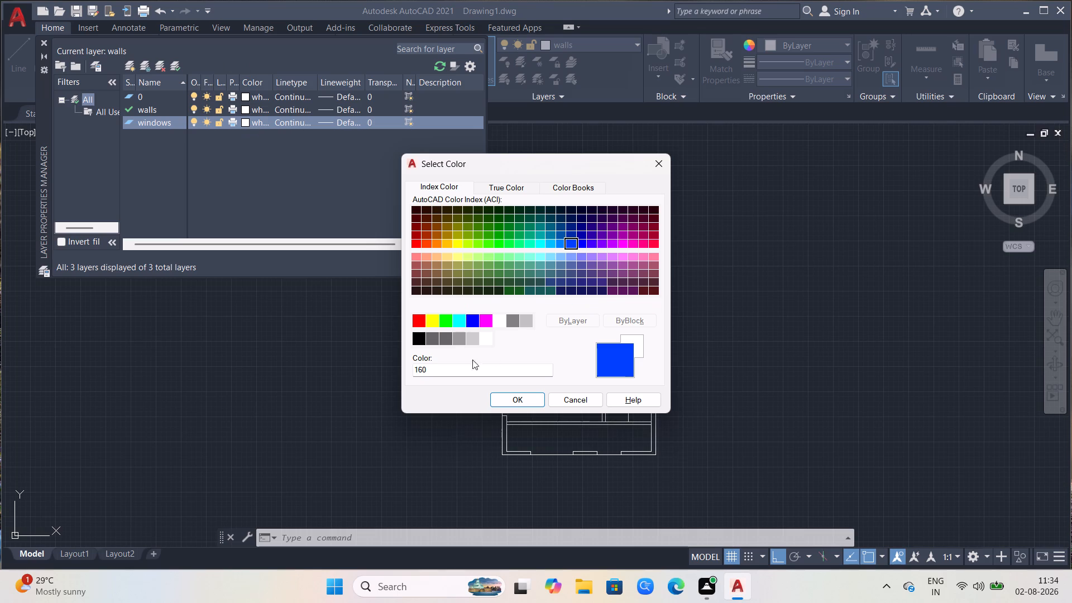
pyautogui.click(512, 395)
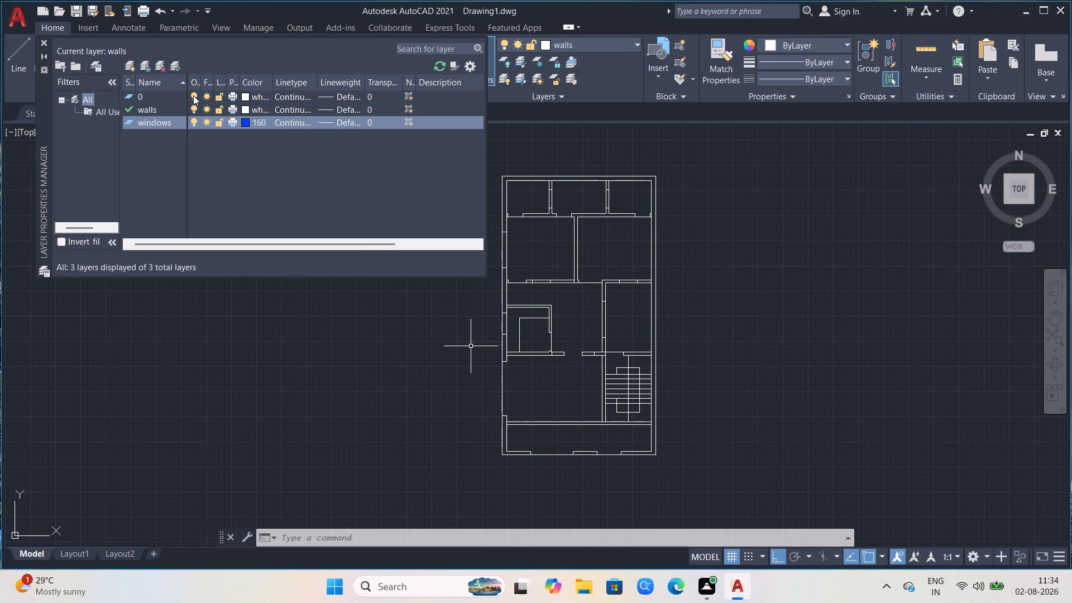
# Make the windows layer current and close the Layer Properties Manager.
pyautogui.click(178, 66)
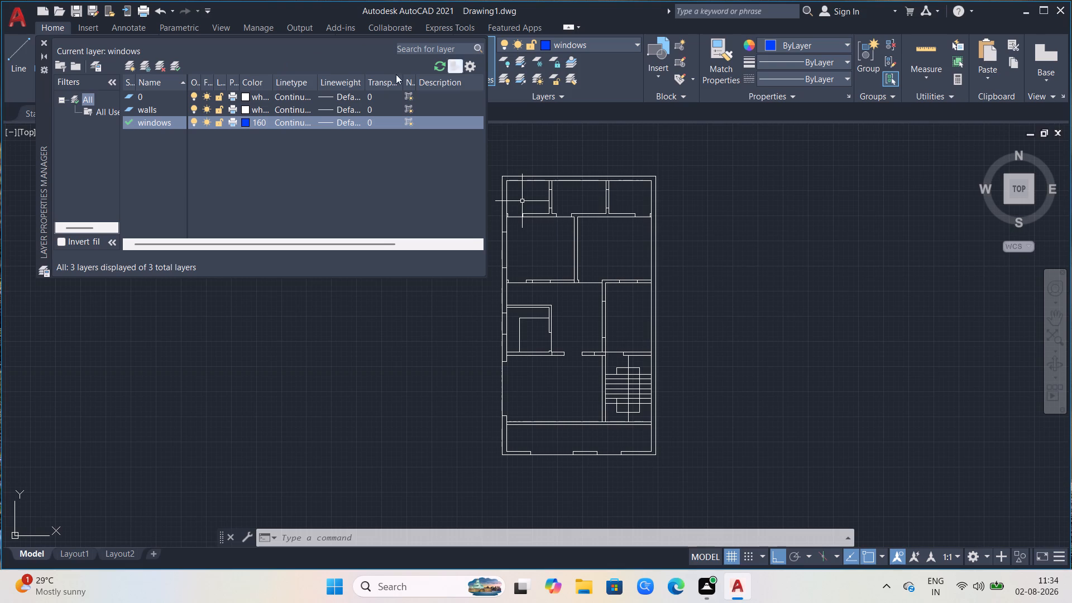
pyautogui.click(44, 45)
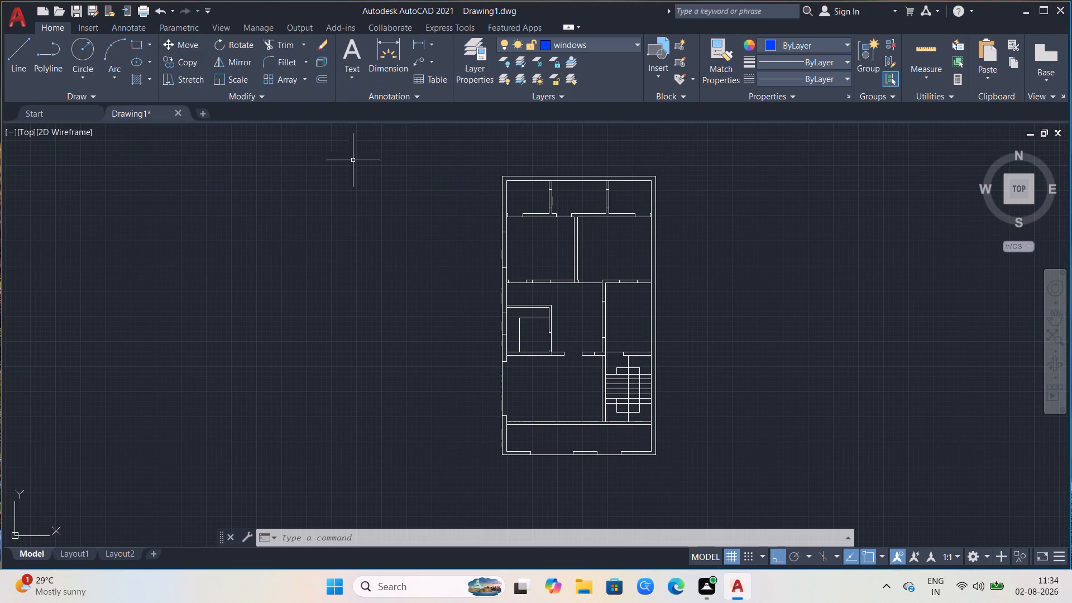
# Draw a rectangle filling the window opening in the partition between the northwest room and the north middle room.
pyautogui.scroll(2, 486, 195)
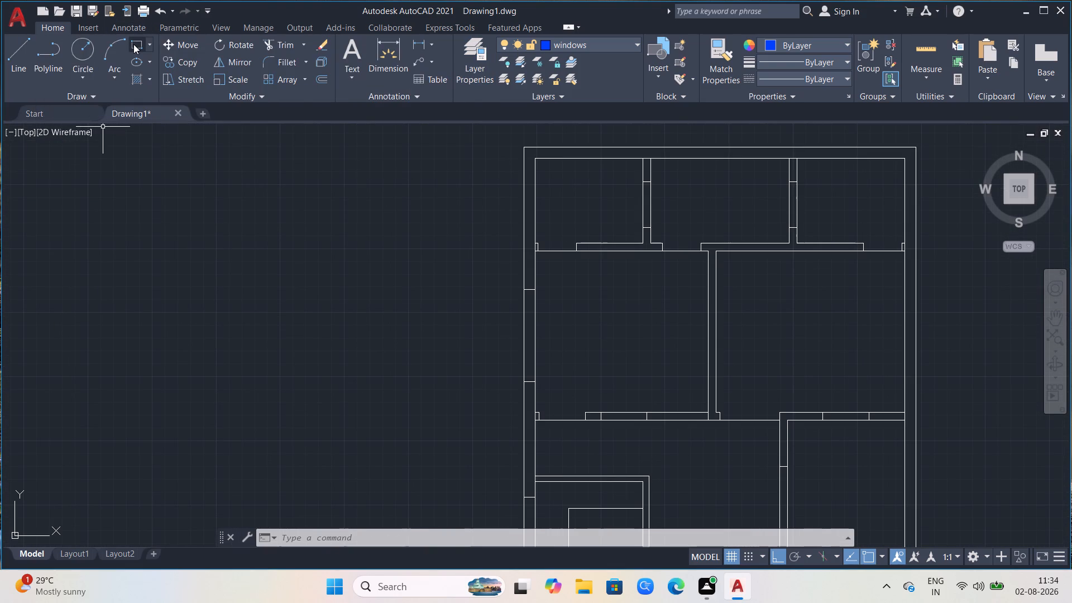
pyautogui.moveTo(133, 44); pyautogui.dragTo(142, 44)
pyautogui.scroll(1, 659, 365)
pyautogui.scroll(-1, 508, 246)
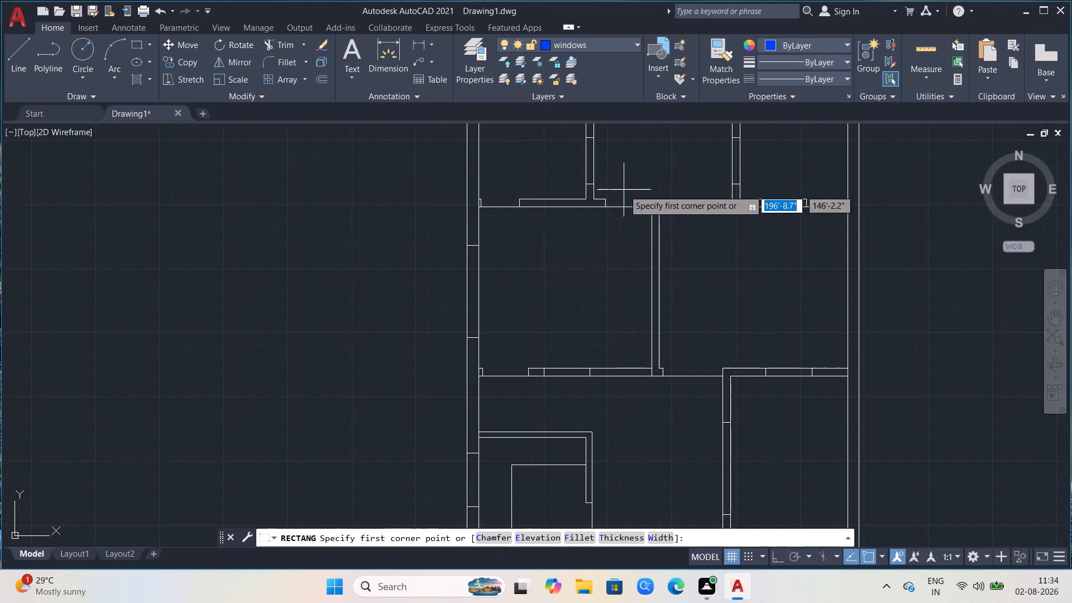
pyautogui.scroll(-1, 626, 204)
pyautogui.click(602, 166)
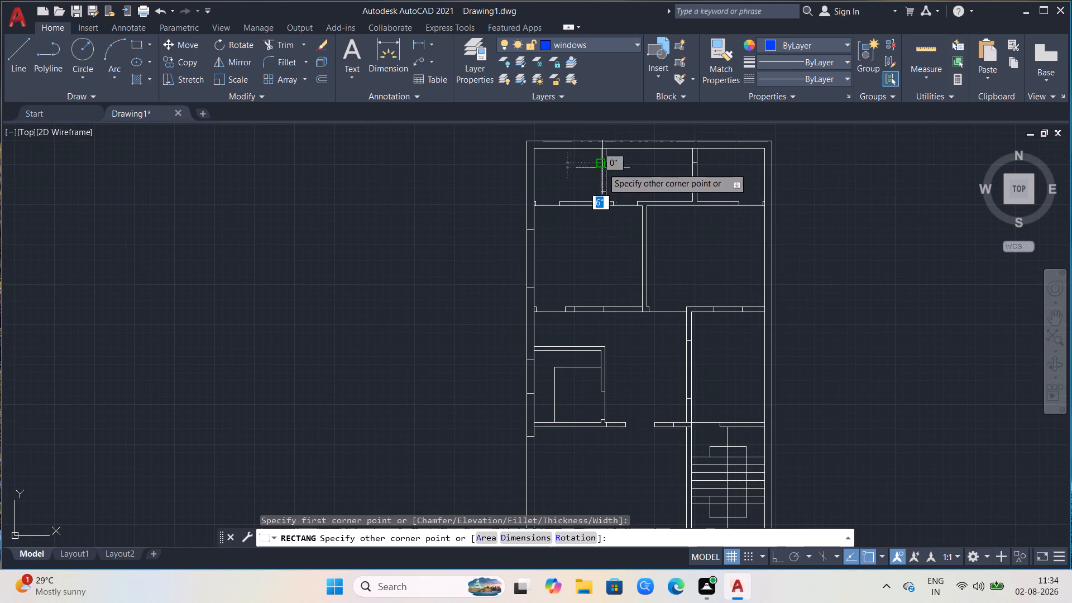
pyautogui.scroll(3, 605, 190)
pyautogui.scroll(-3, 604, 193)
pyautogui.scroll(2, 600, 202)
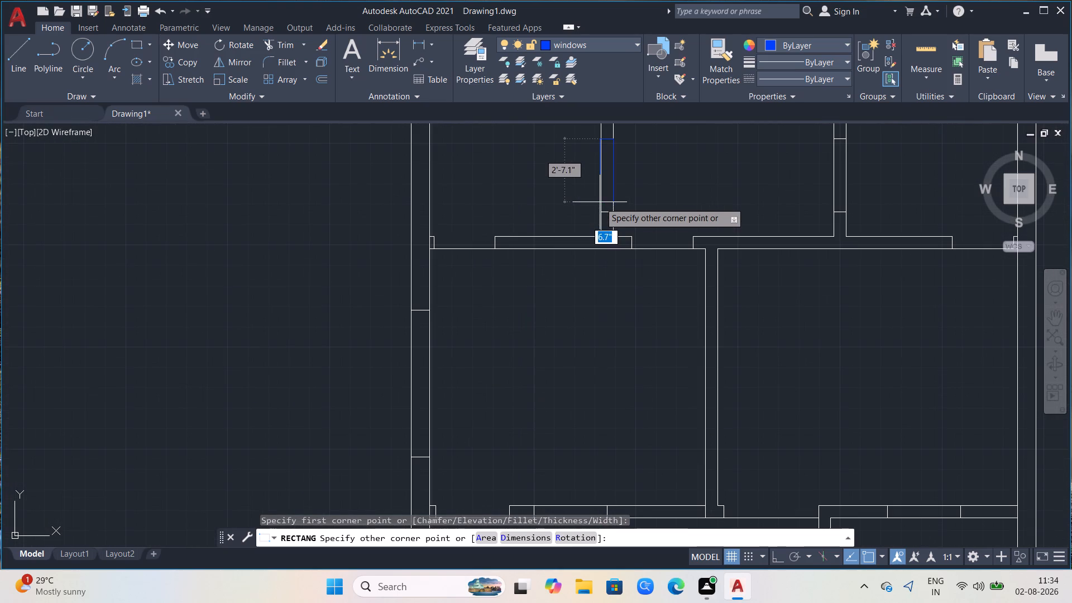
pyautogui.click(600, 215)
# Draw a centre line down the window rectangle, starting midway between its two north corners and ending at its south edge's midpoint.
pyautogui.scroll(-1, 614, 247)
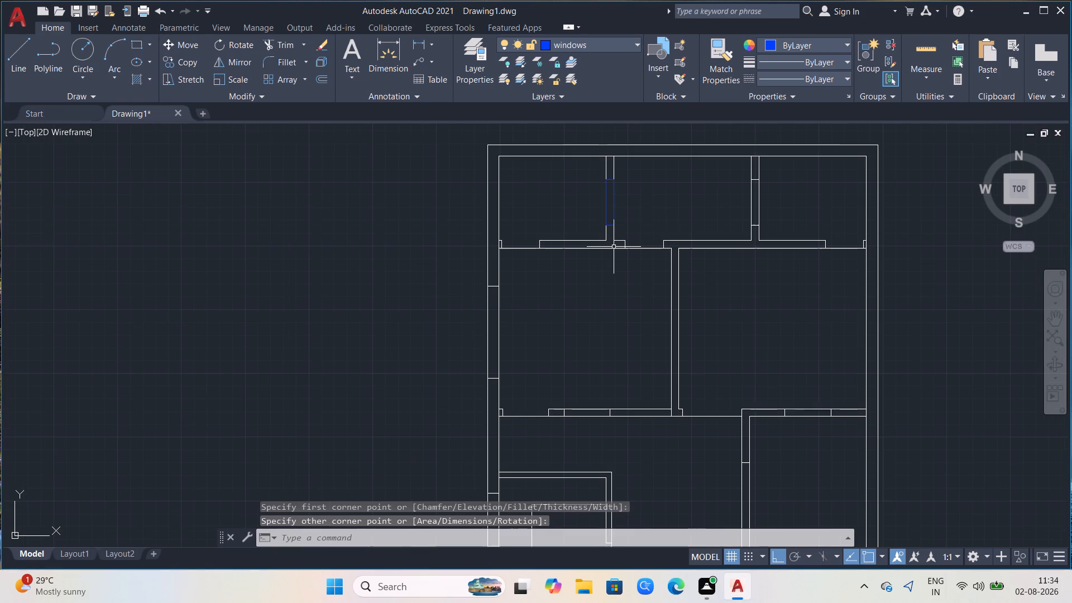
pyautogui.scroll(-1, 680, 200)
pyautogui.scroll(3, 679, 186)
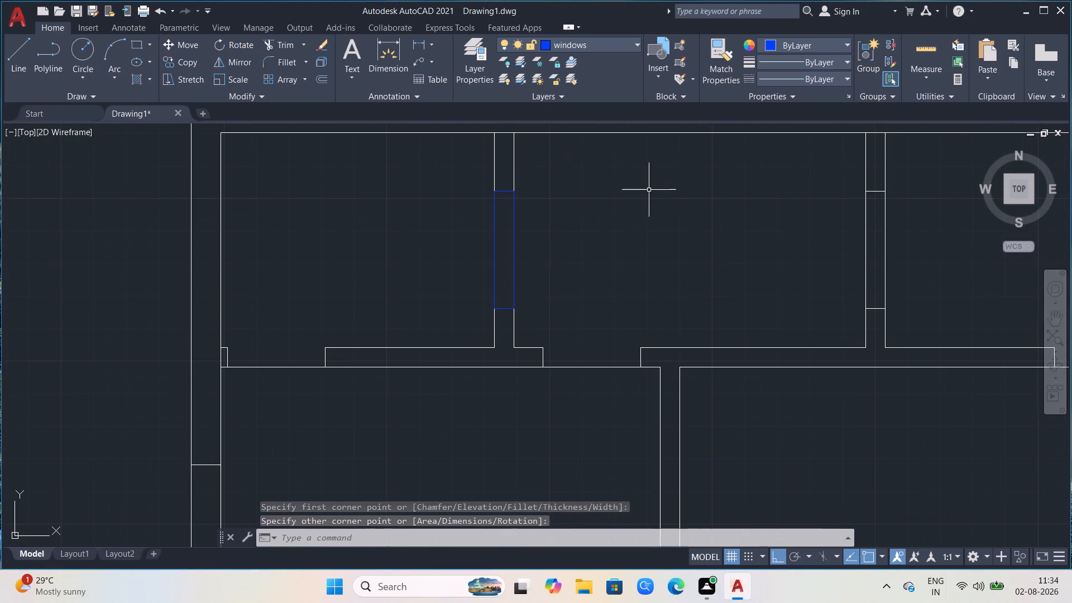
pyautogui.click(20, 50)
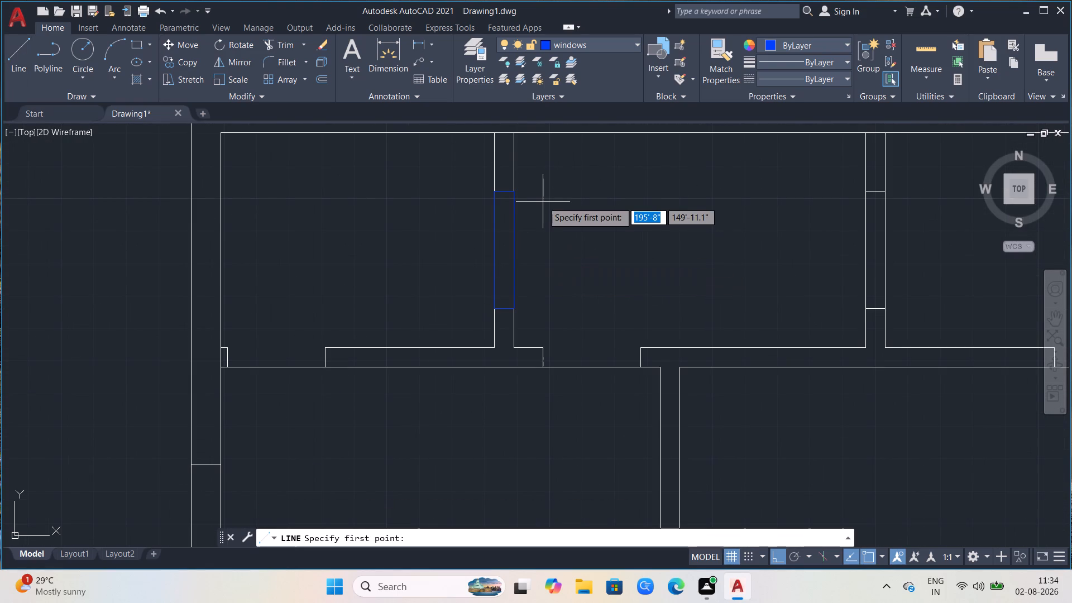
pyautogui.write('m2')
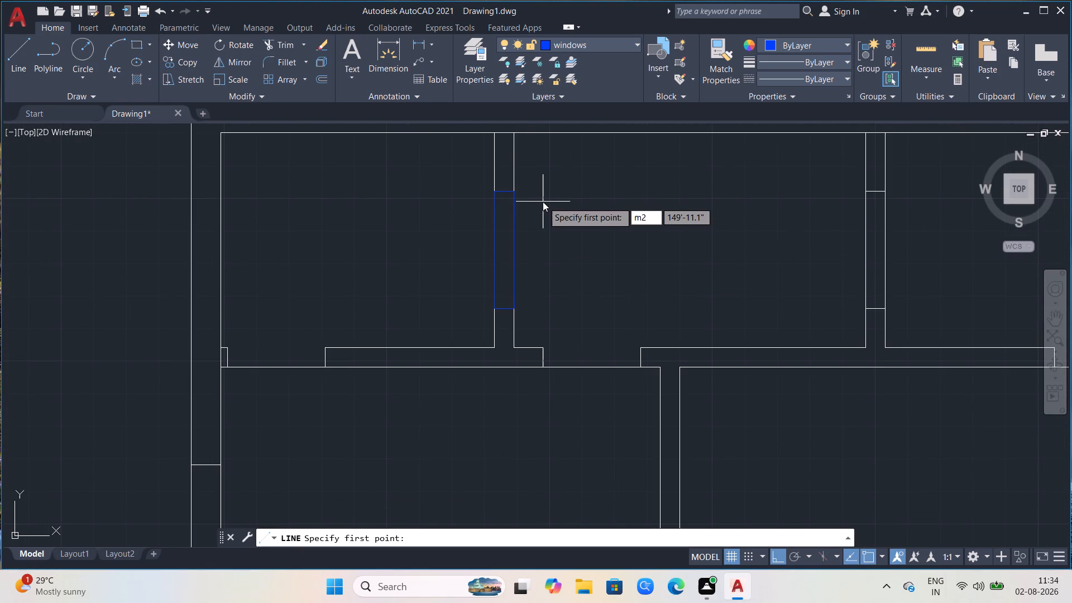
pyautogui.press('p')
pyautogui.press('Return')
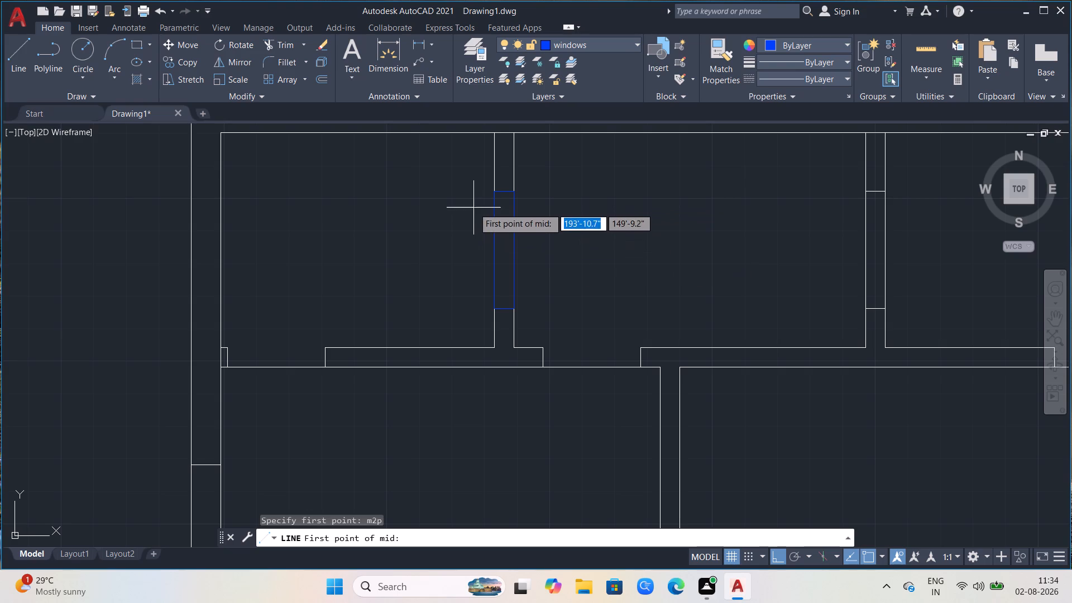
pyautogui.click(493, 195)
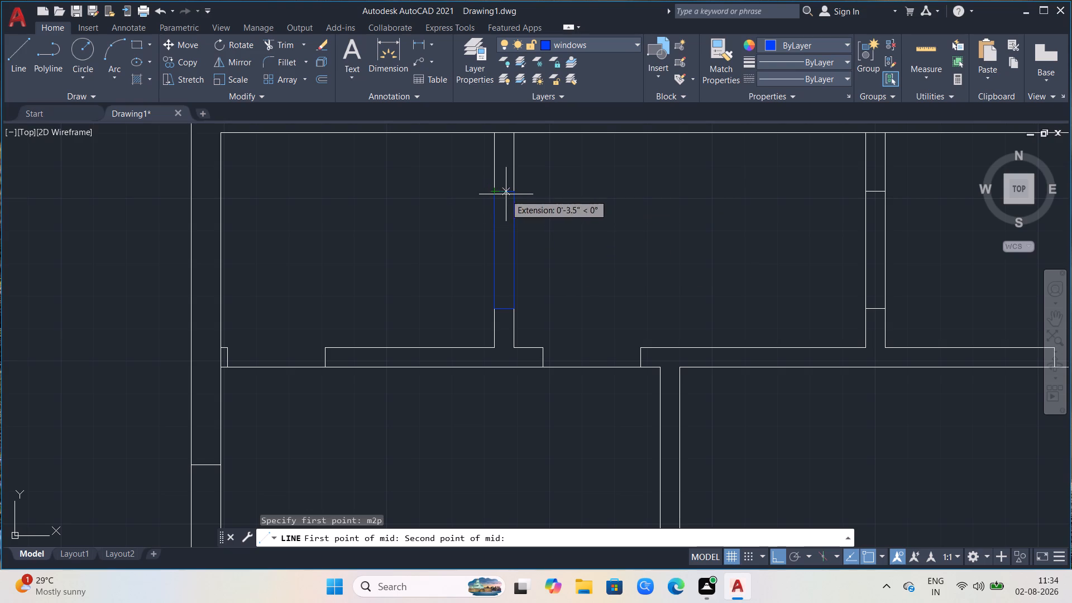
pyautogui.click(510, 194)
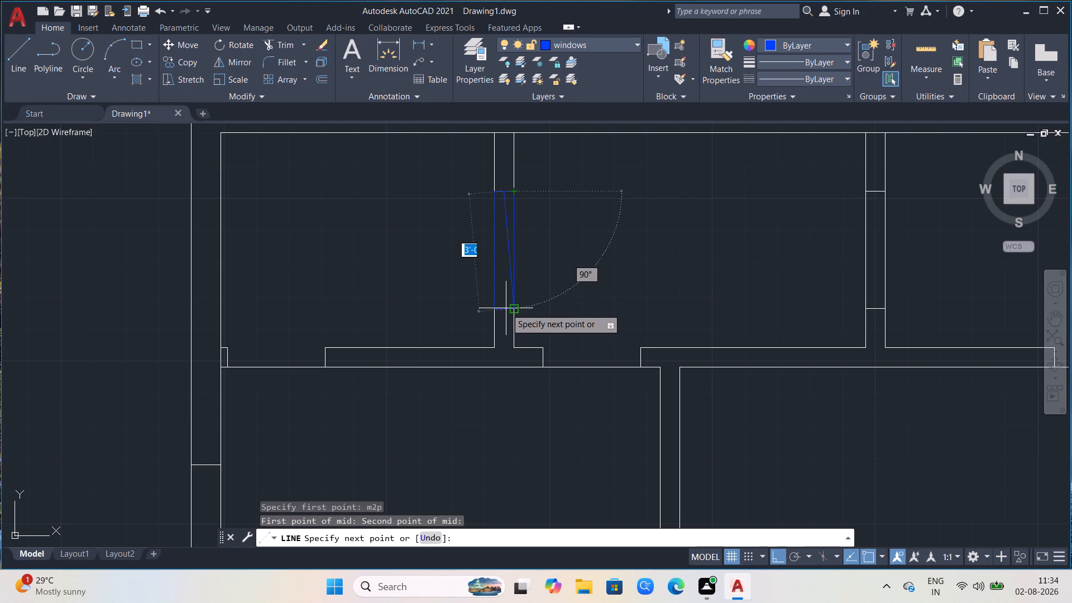
pyautogui.click(502, 308)
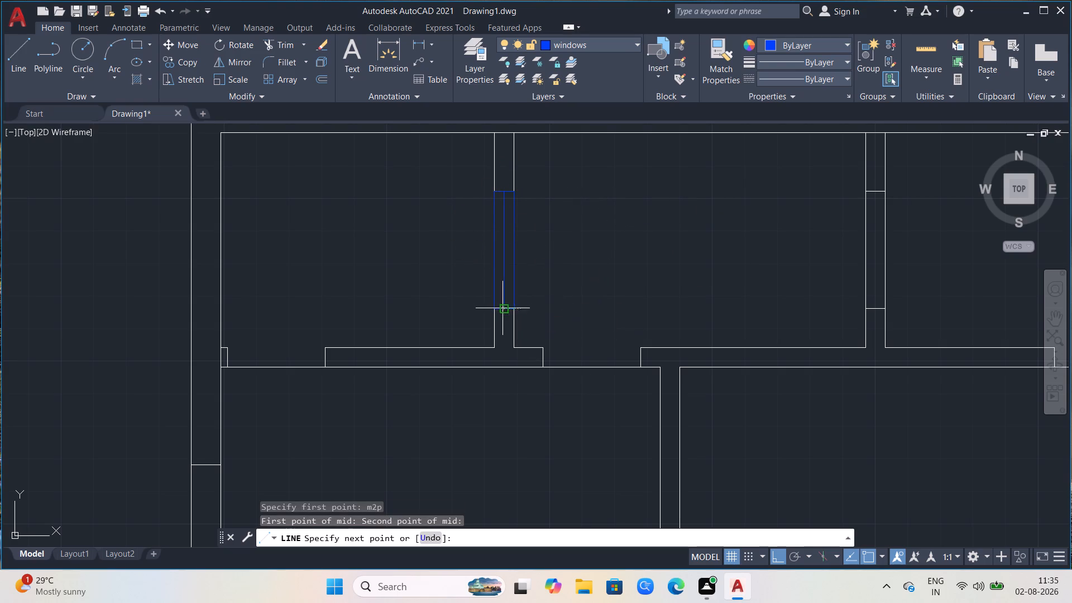
pyautogui.press('Escape')
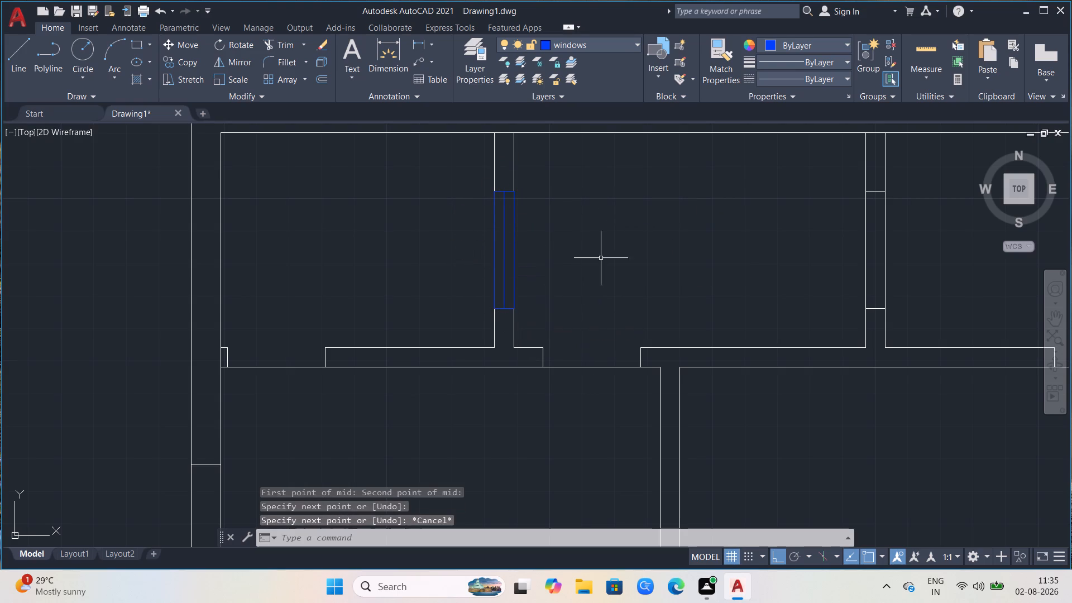
# Draw connected lines from the window's northwest corner 6" east, 3" south, and 6" west back to its west edge.
pyautogui.scroll(-1, 477, 248)
pyautogui.scroll(1, 547, 257)
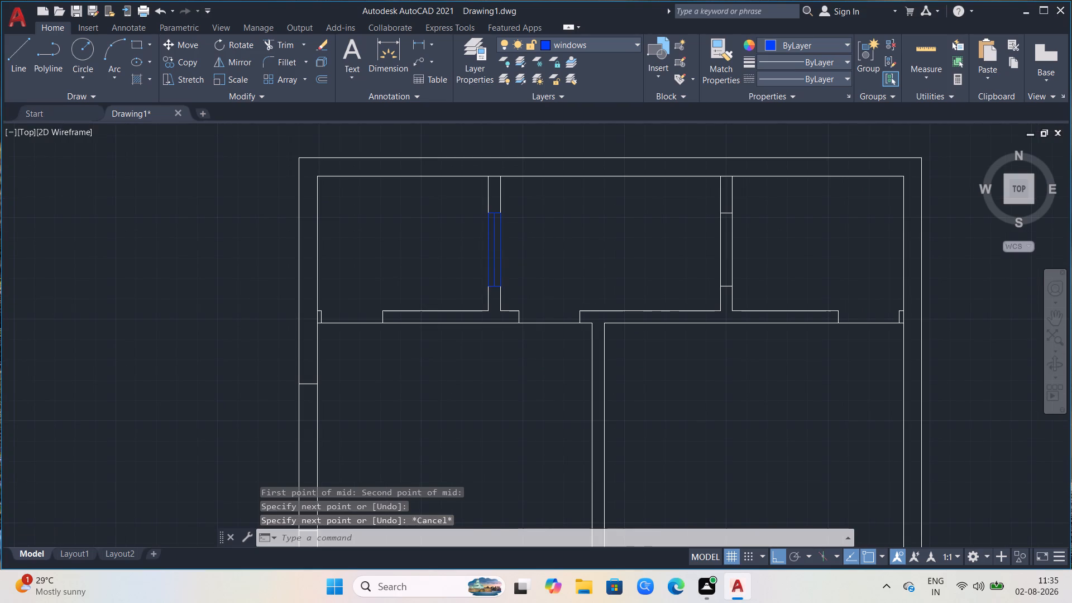
pyautogui.click(19, 49)
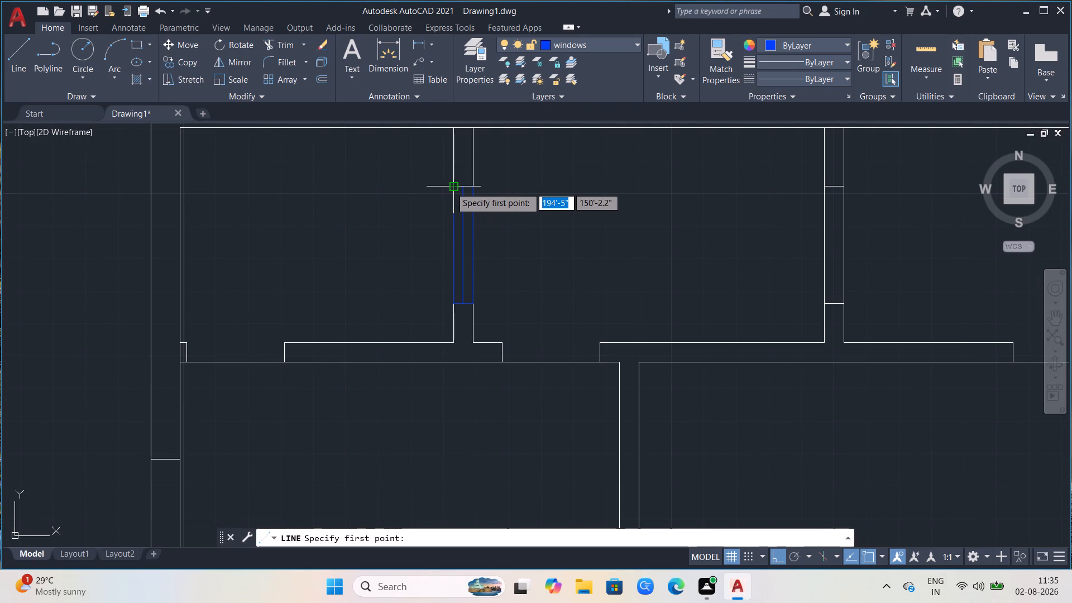
pyautogui.moveTo(451, 187); pyautogui.dragTo(462, 189)
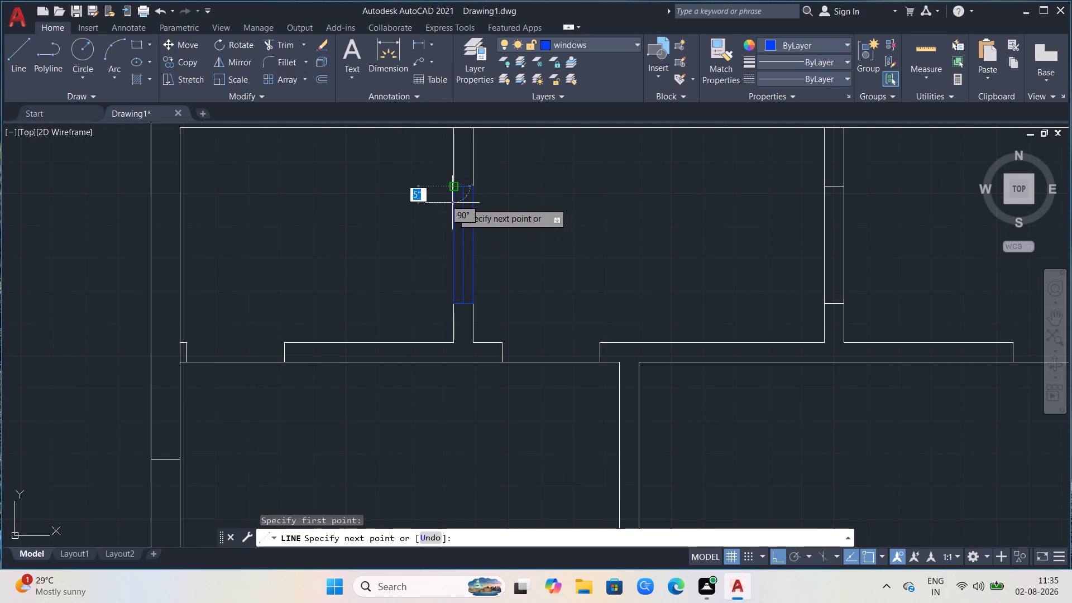
pyautogui.scroll(2, 464, 205)
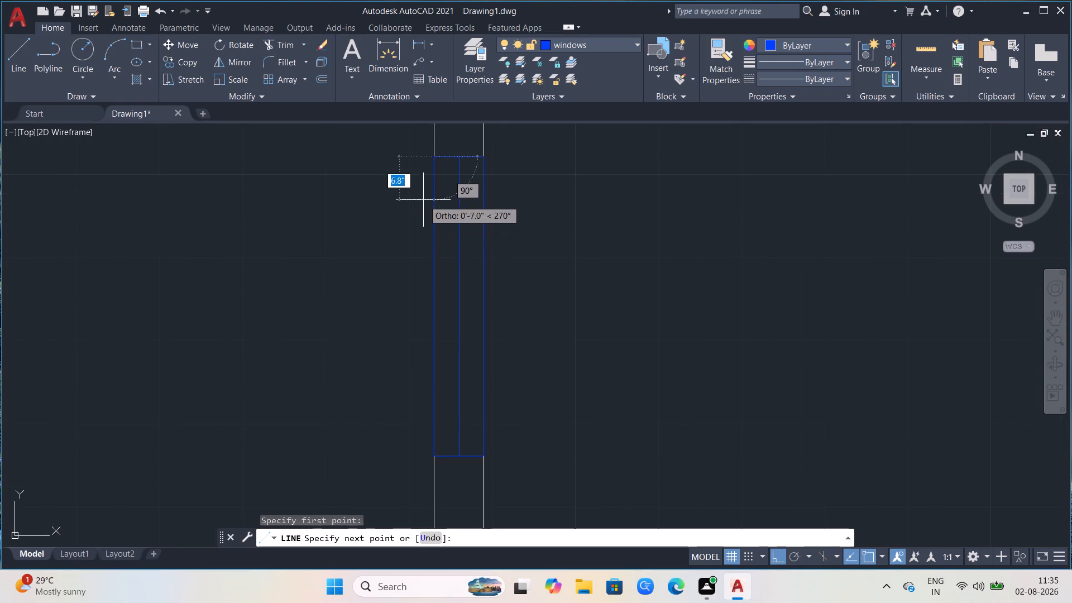
pyautogui.click(438, 158)
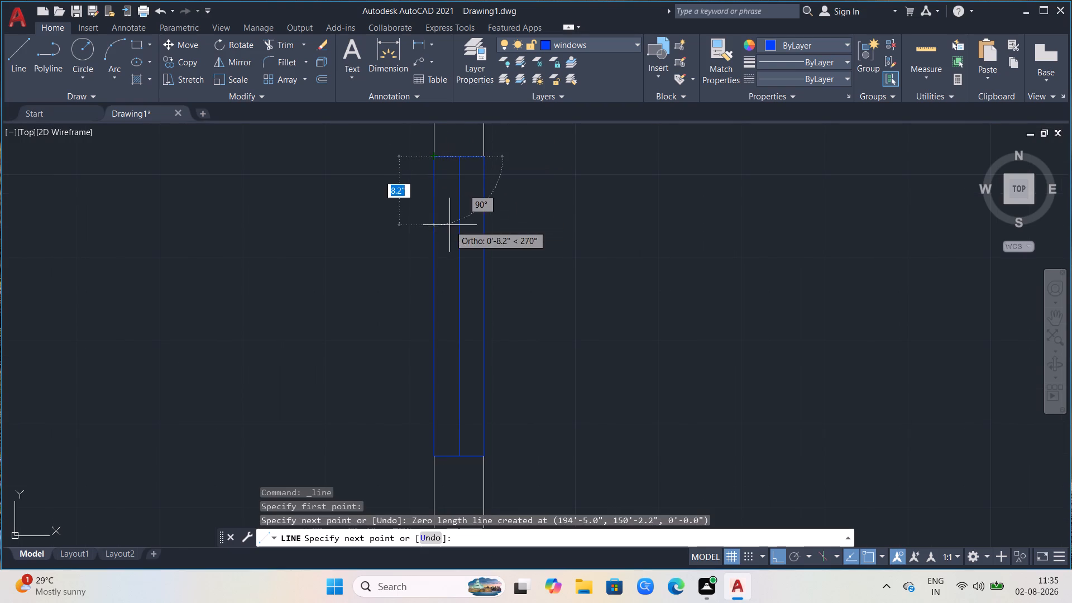
pyautogui.click(482, 158)
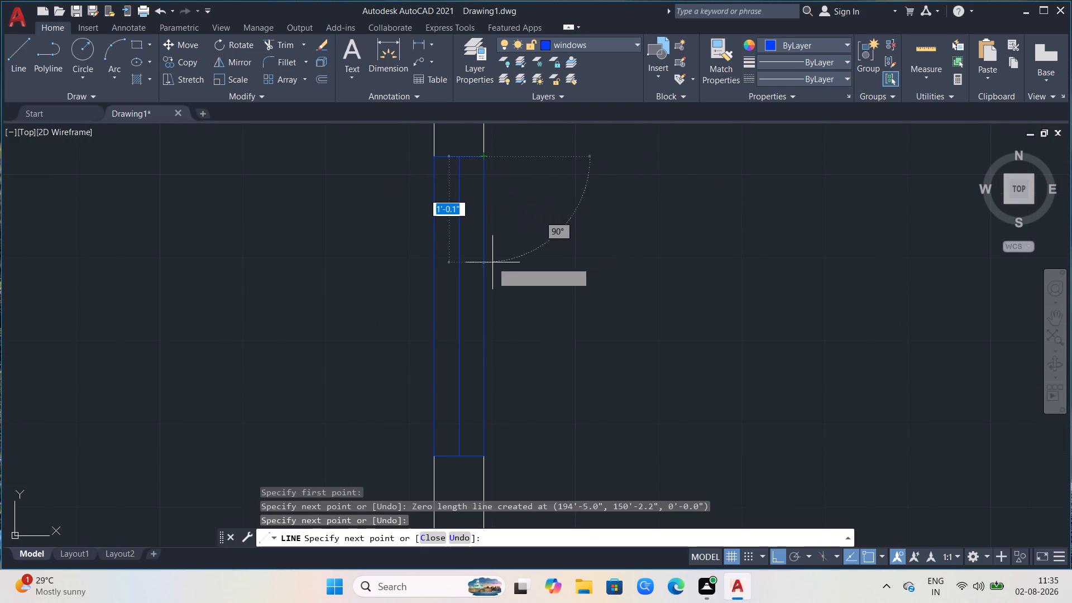
pyautogui.press('F8')
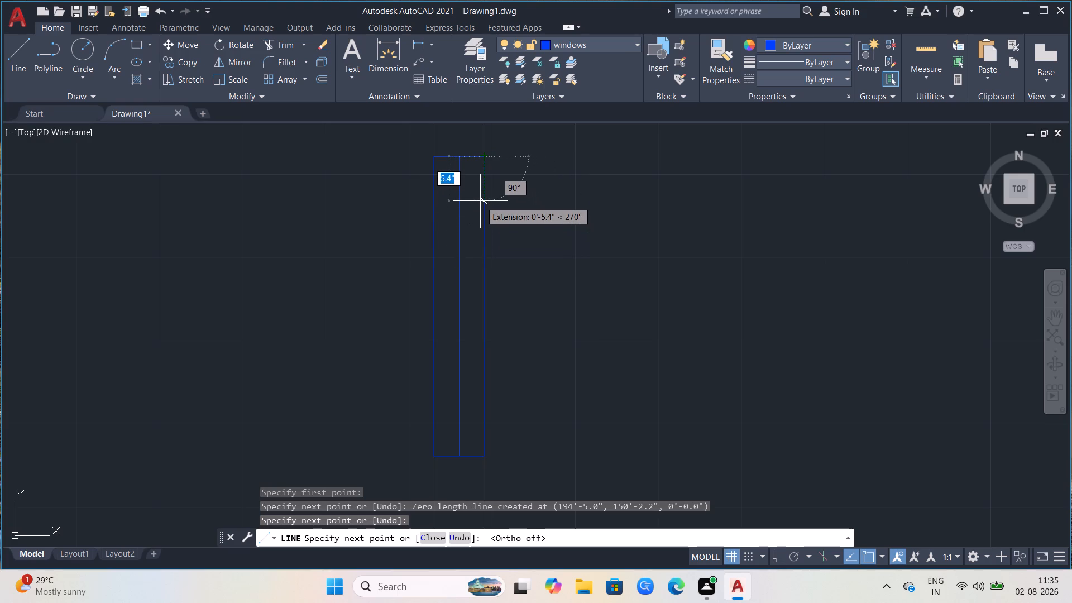
pyautogui.press('3')
pyautogui.press('Return')
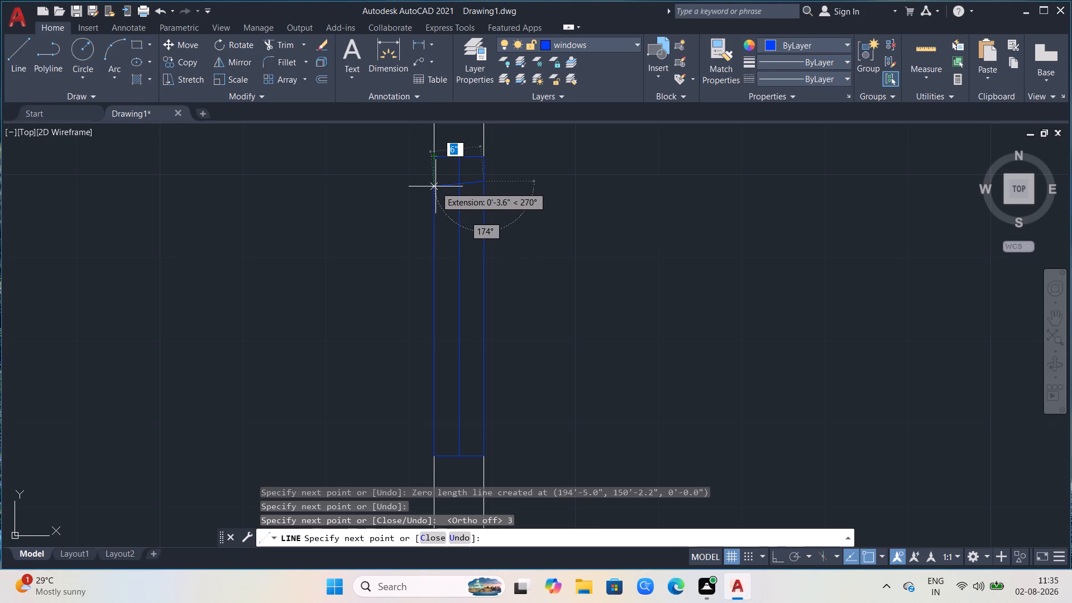
pyautogui.press('F8')
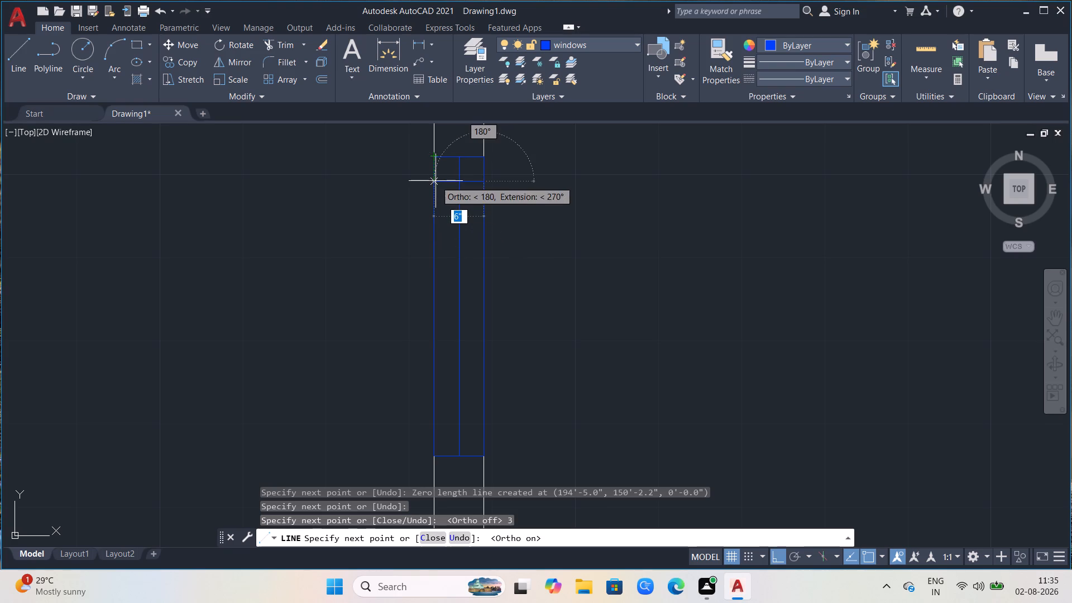
pyautogui.click(435, 181)
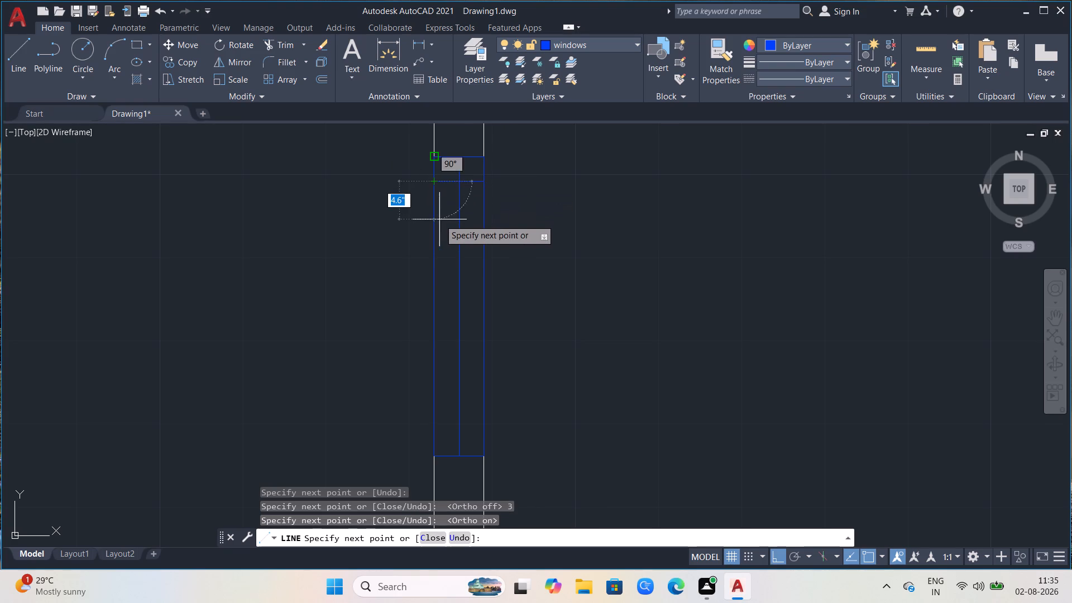
pyautogui.press('Escape')
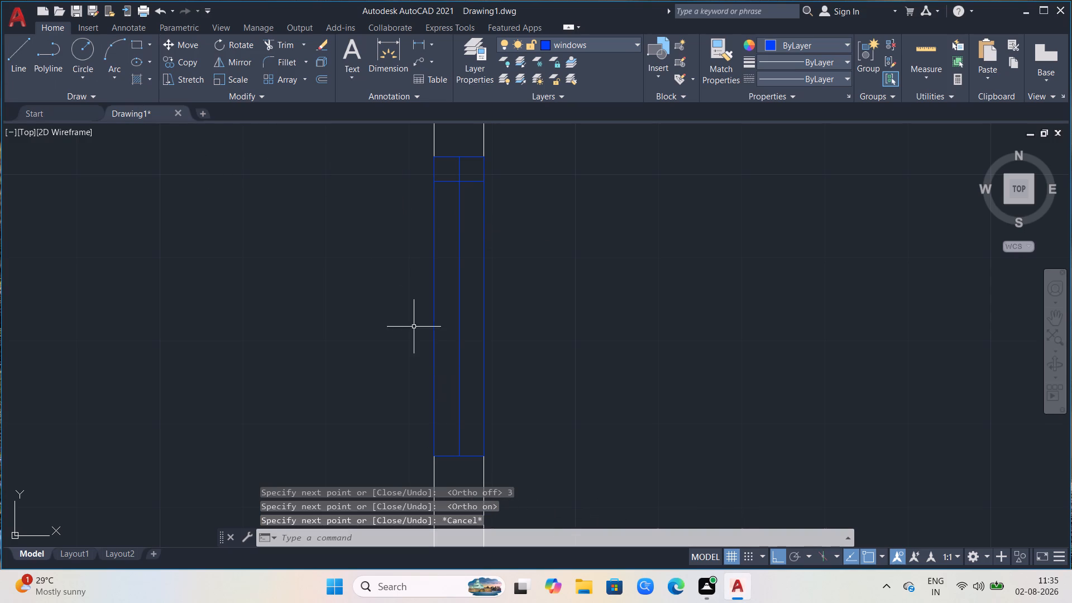
# Draw connected lines from the window's southwest corner 3" north, east across to its east edge, and south to its southeast corner.
pyautogui.click(13, 60)
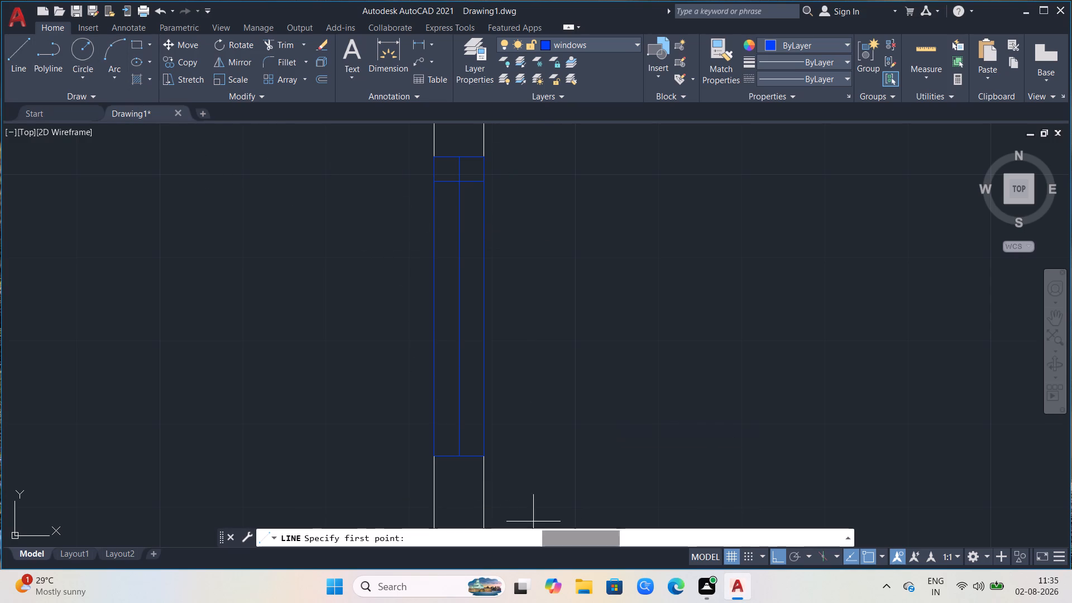
pyautogui.moveTo(434, 455); pyautogui.dragTo(434, 447)
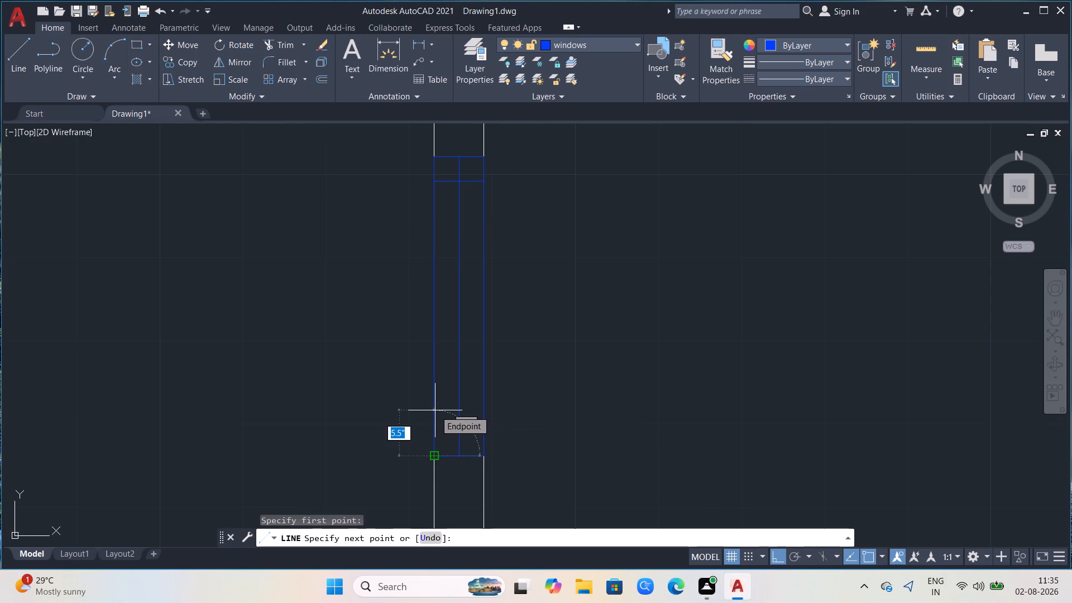
pyautogui.press('3')
pyautogui.press('Return')
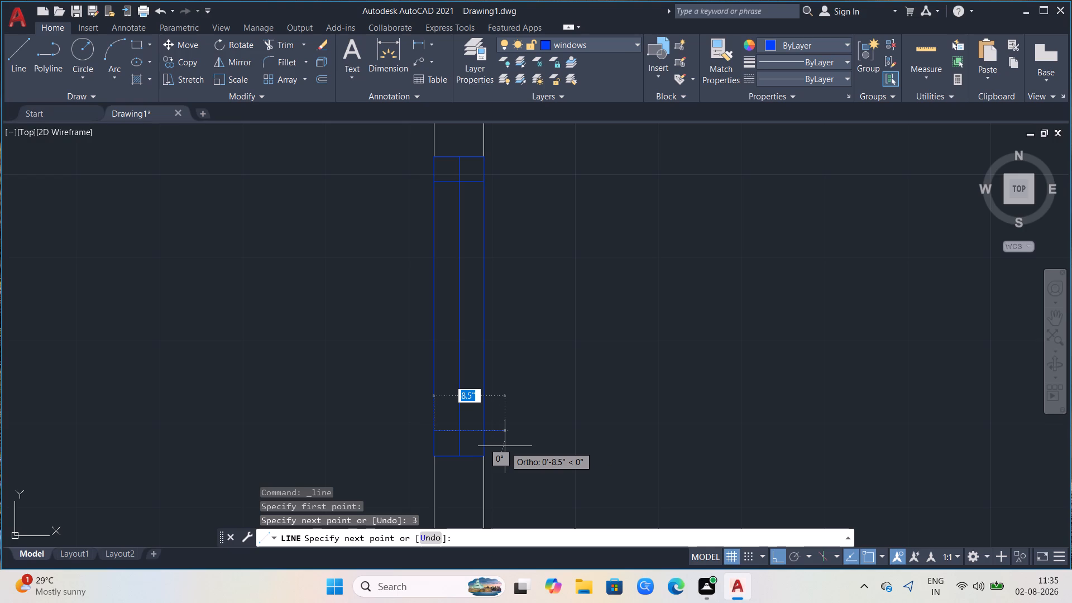
pyautogui.press('3')
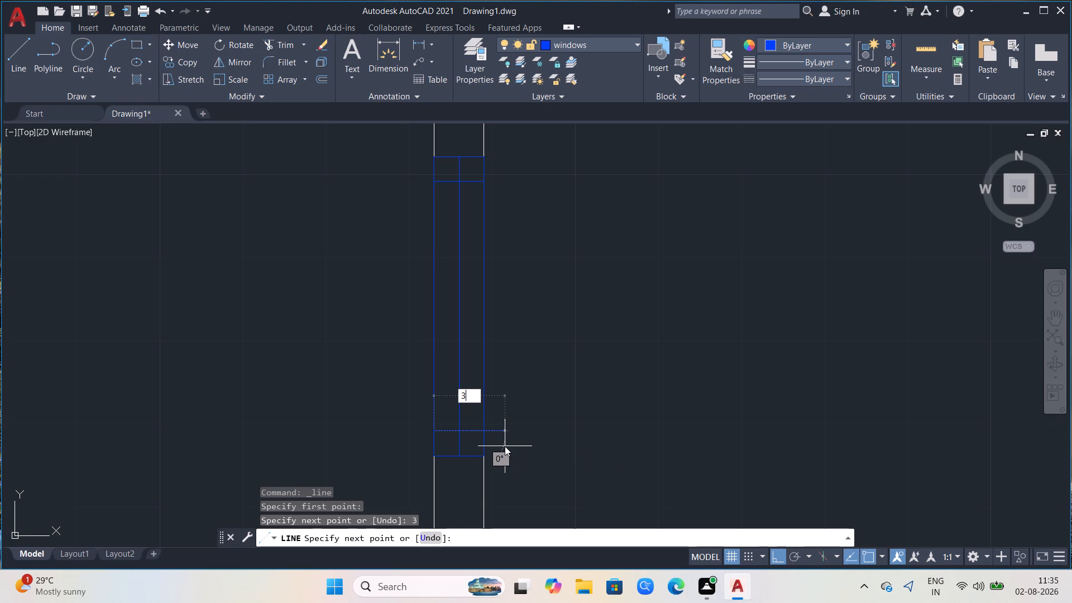
pyautogui.press('Escape')
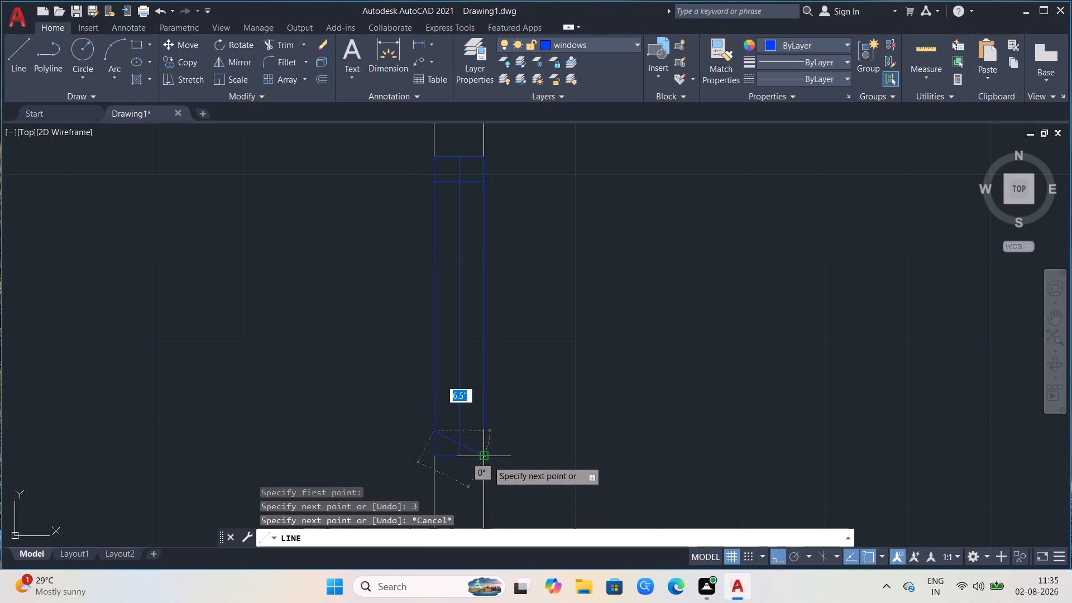
pyautogui.click(482, 432)
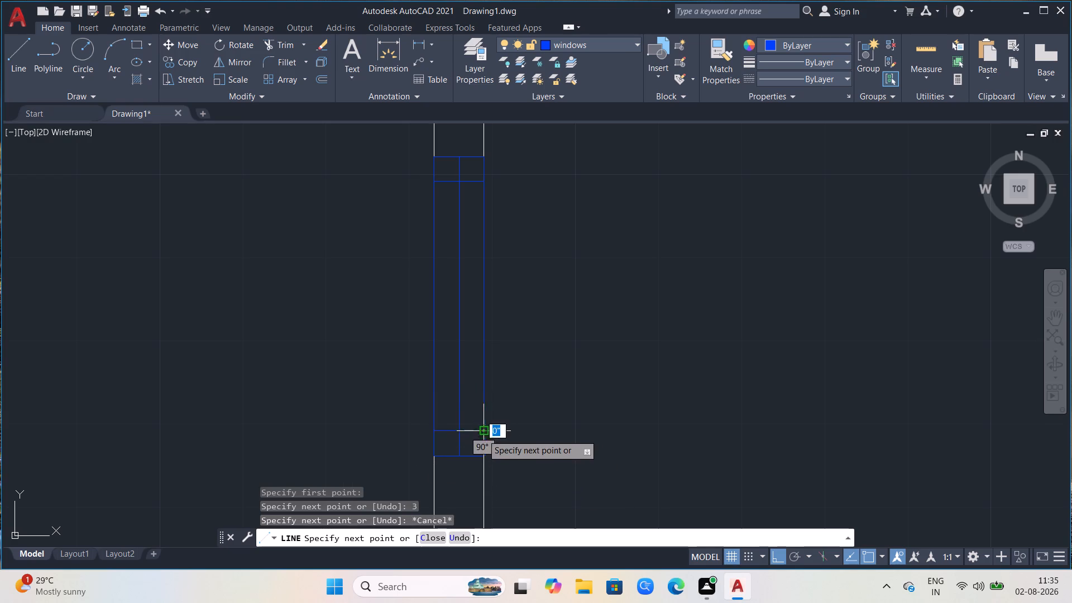
pyautogui.click(482, 458)
pyautogui.press('space')
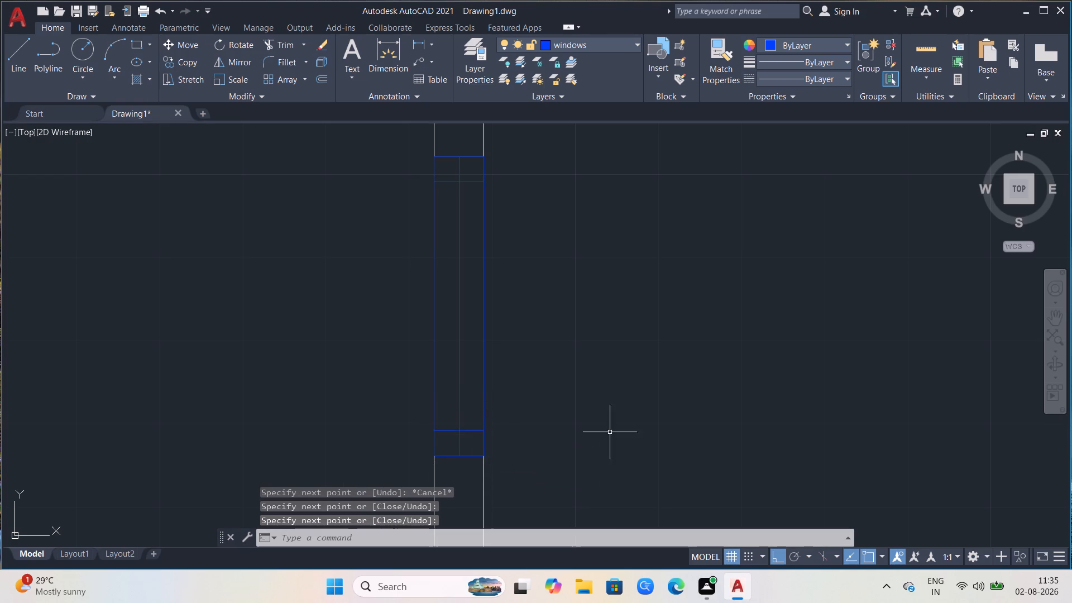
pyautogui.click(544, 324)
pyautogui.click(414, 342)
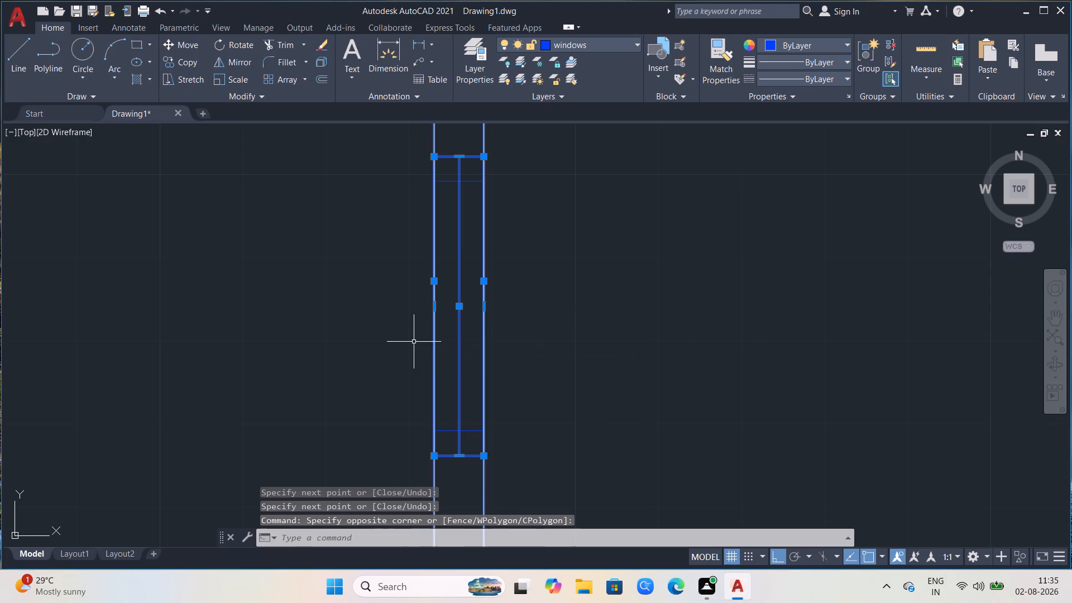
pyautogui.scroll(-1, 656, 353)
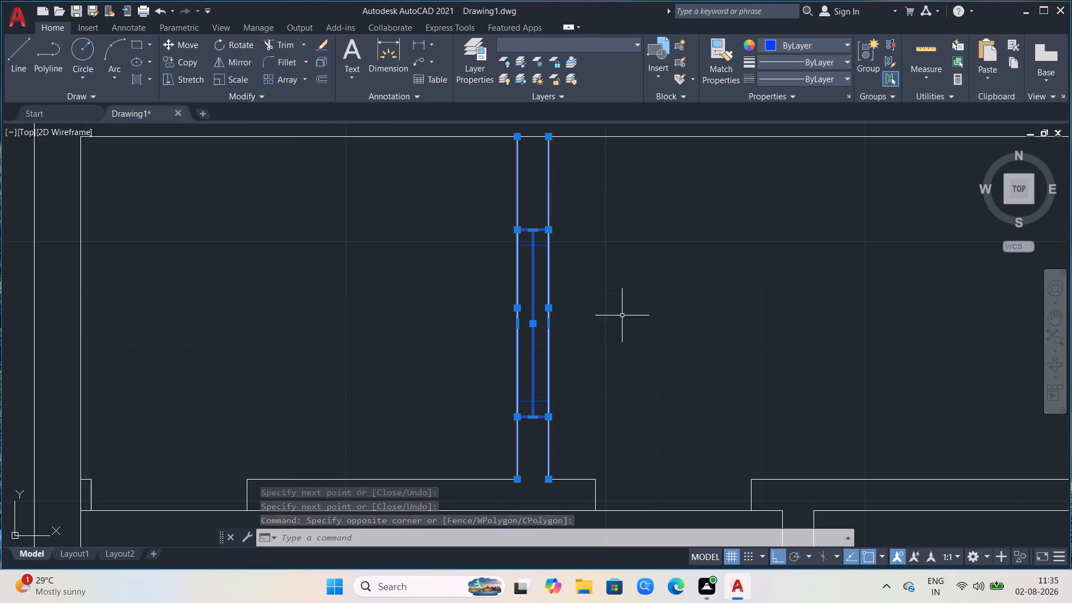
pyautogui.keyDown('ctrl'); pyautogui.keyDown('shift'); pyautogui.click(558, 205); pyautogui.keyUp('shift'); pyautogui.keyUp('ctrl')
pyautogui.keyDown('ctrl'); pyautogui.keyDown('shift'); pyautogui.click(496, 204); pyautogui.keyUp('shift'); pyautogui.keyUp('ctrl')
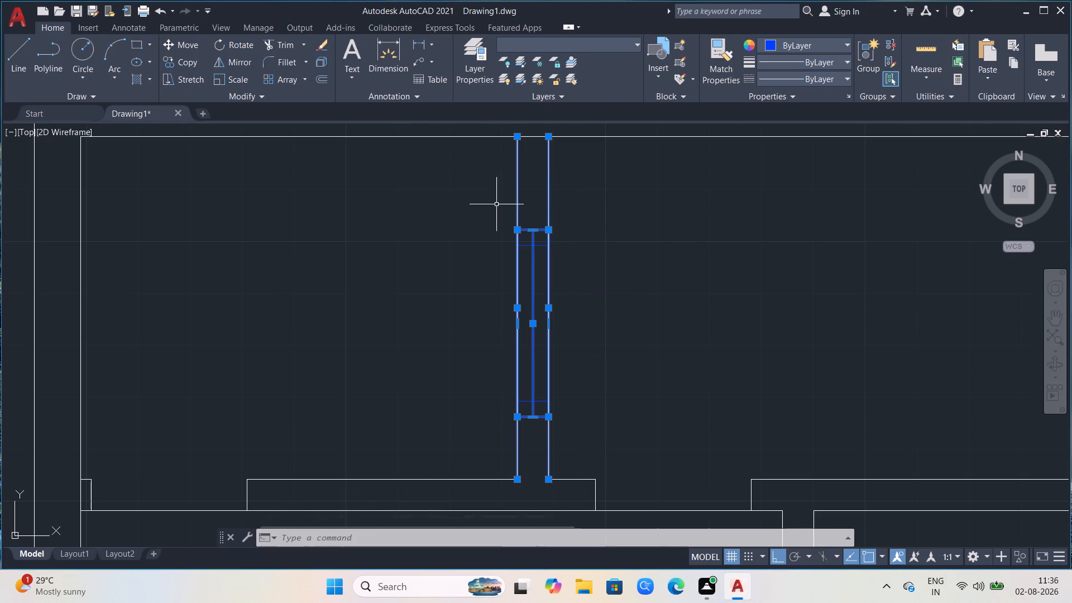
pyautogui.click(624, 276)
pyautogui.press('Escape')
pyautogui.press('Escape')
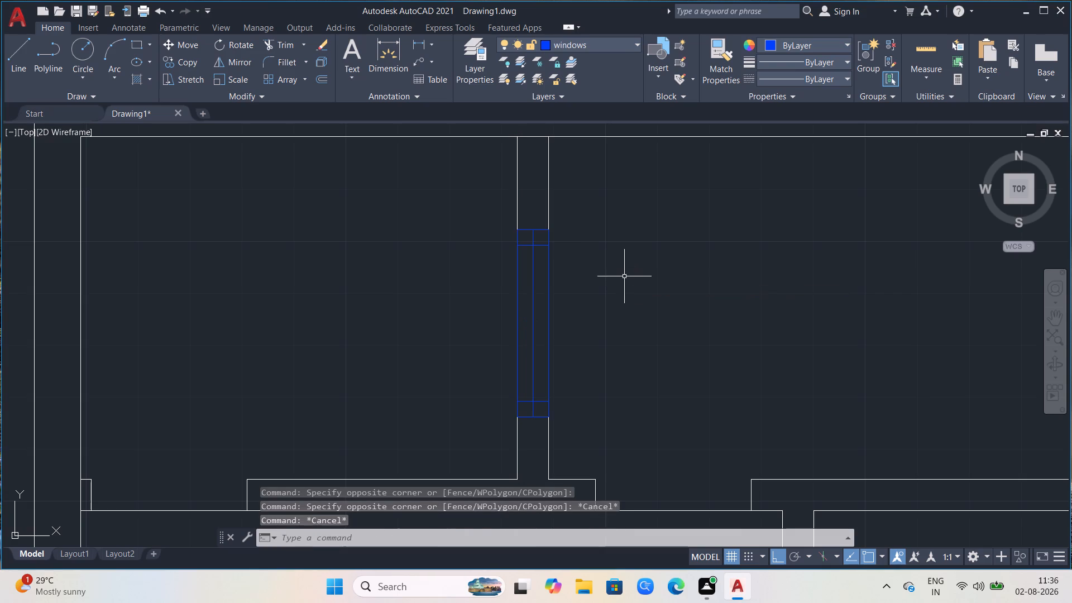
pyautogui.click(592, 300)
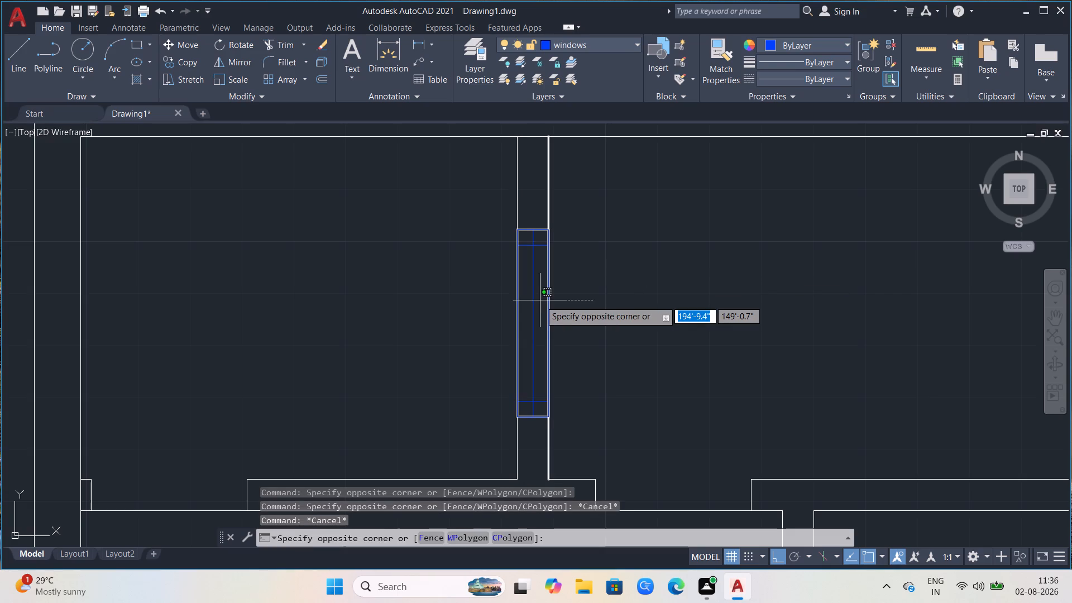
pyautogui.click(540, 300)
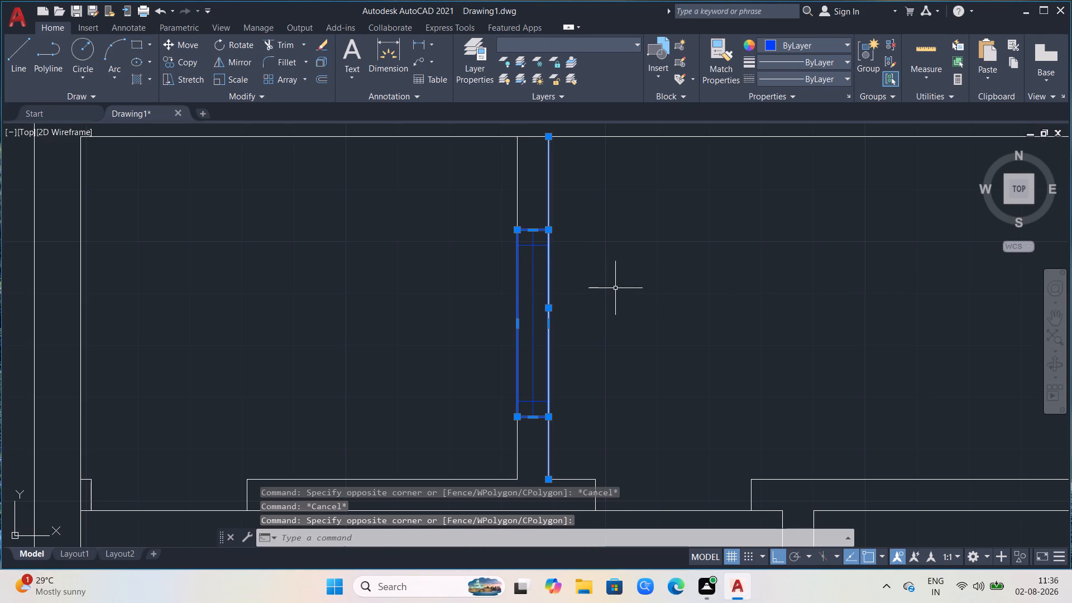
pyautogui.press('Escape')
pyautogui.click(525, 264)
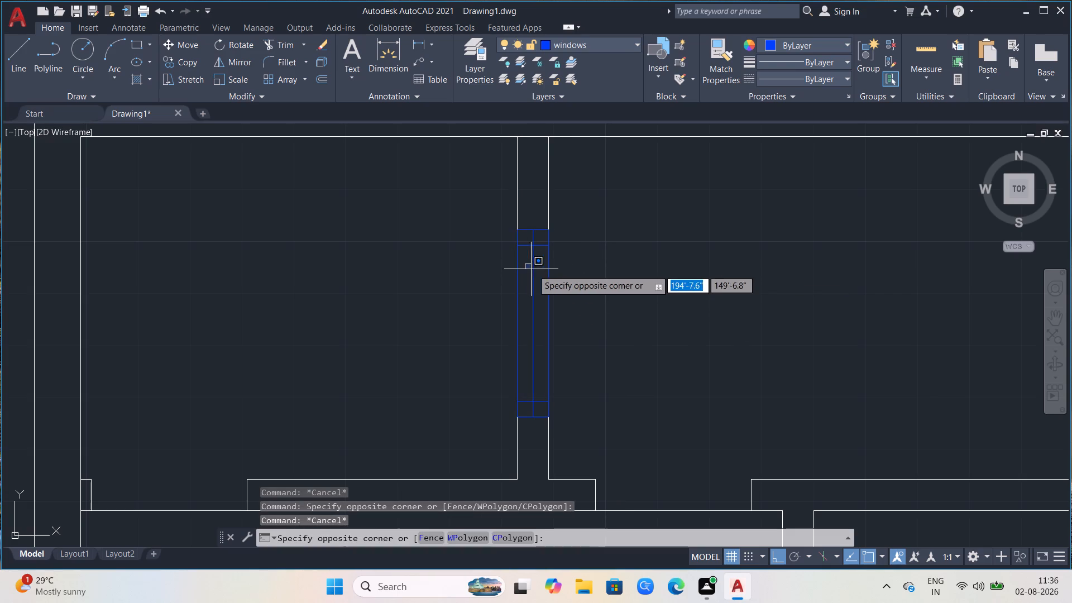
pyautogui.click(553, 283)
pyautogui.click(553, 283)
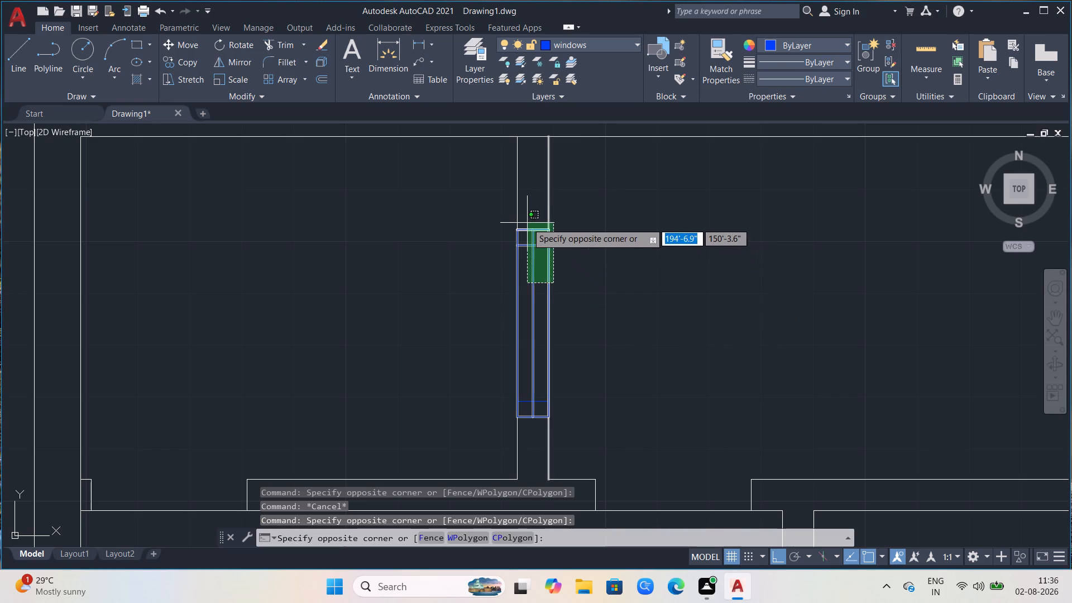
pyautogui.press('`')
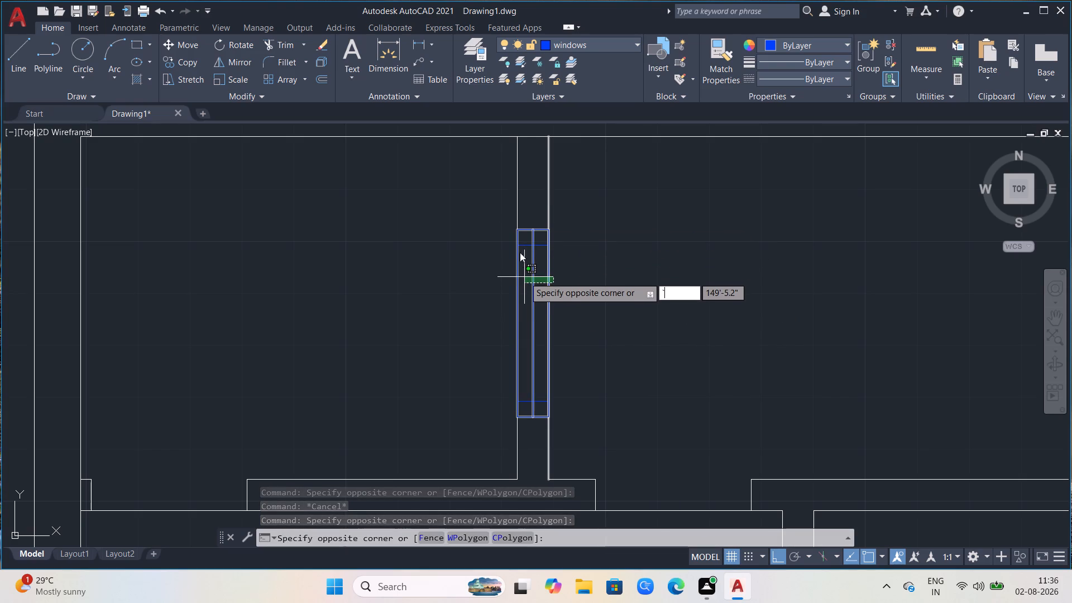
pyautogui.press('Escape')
# Group the window rectangle, its centre line and both sets of end lines into one unnamed group.
pyautogui.moveTo(496, 239); pyautogui.dragTo(520, 269)
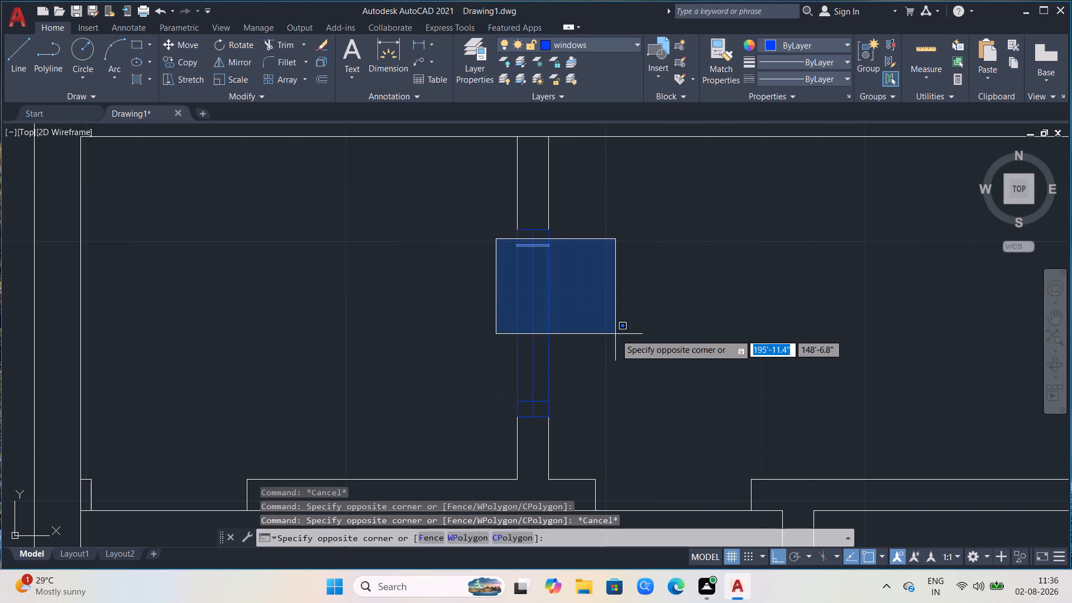
pyautogui.click(629, 363)
pyautogui.moveTo(495, 286); pyautogui.dragTo(544, 300)
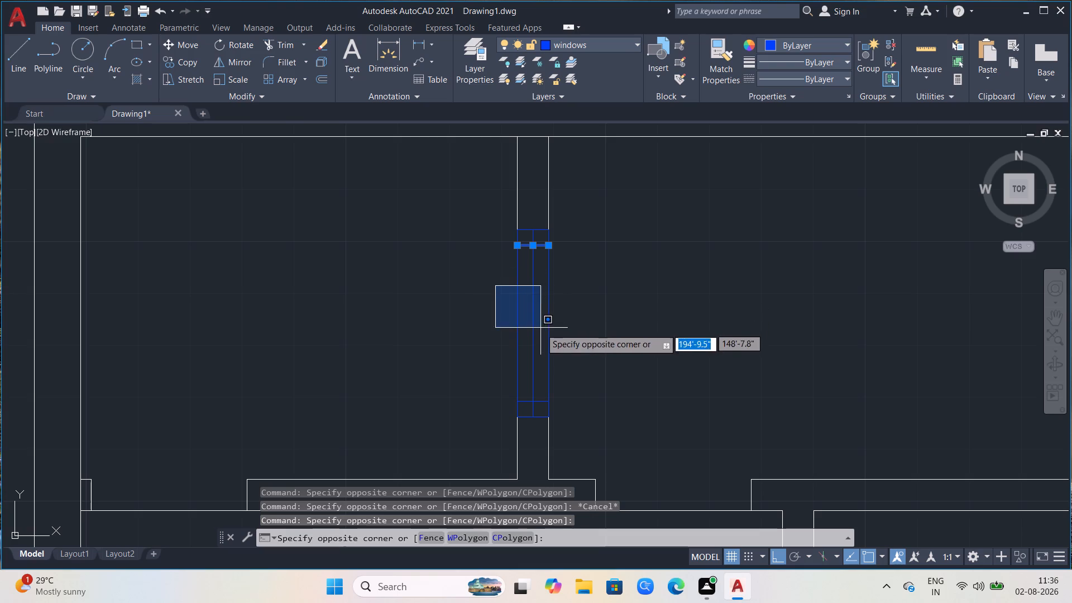
pyautogui.click(605, 381)
pyautogui.moveTo(494, 224); pyautogui.dragTo(515, 236)
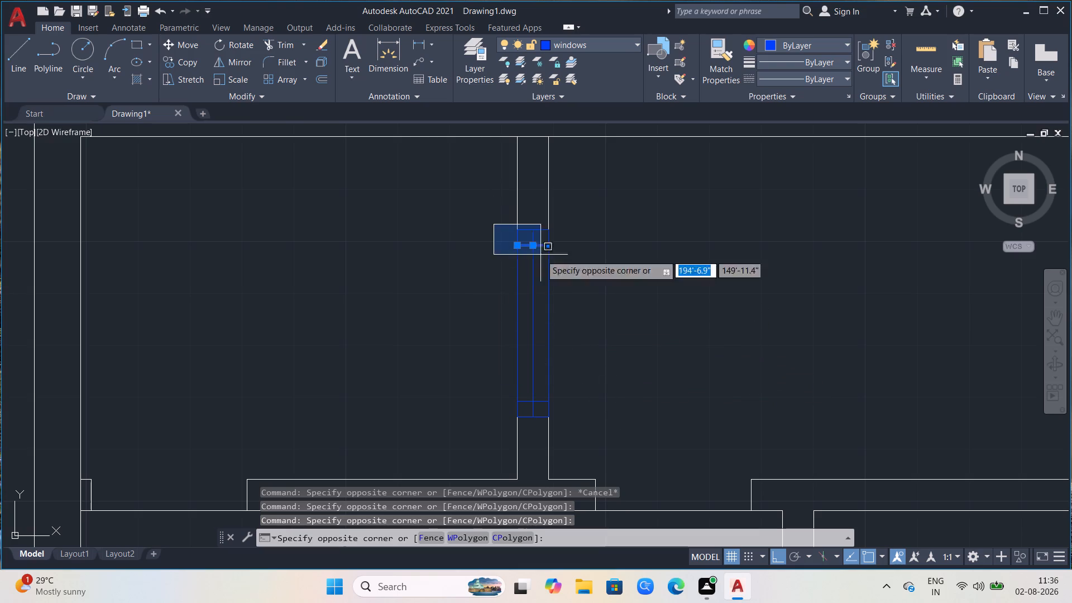
pyautogui.click(649, 419)
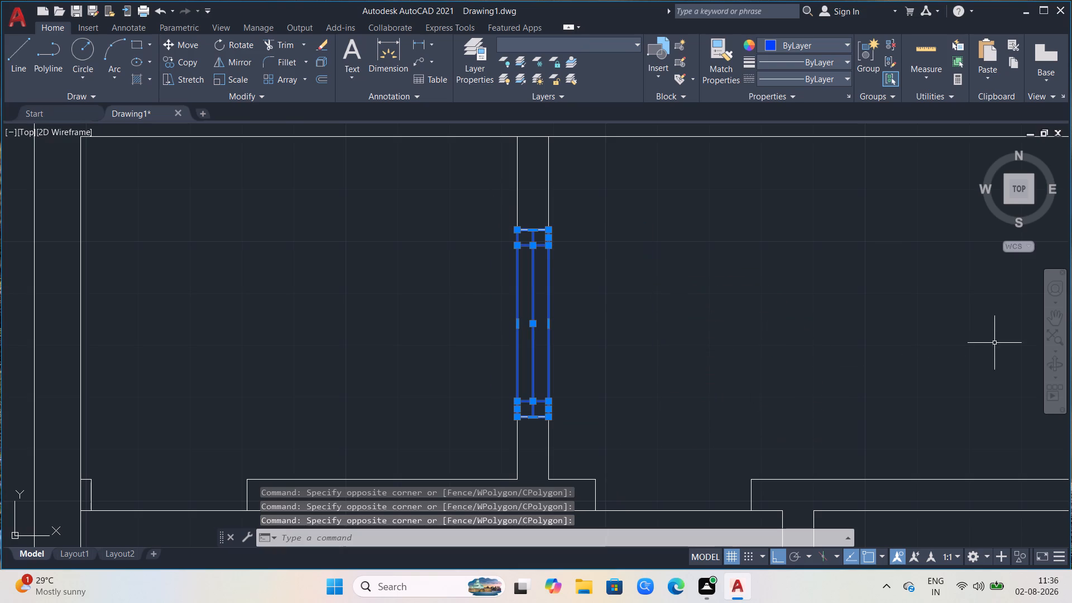
pyautogui.press('g')
pyautogui.press('Return')
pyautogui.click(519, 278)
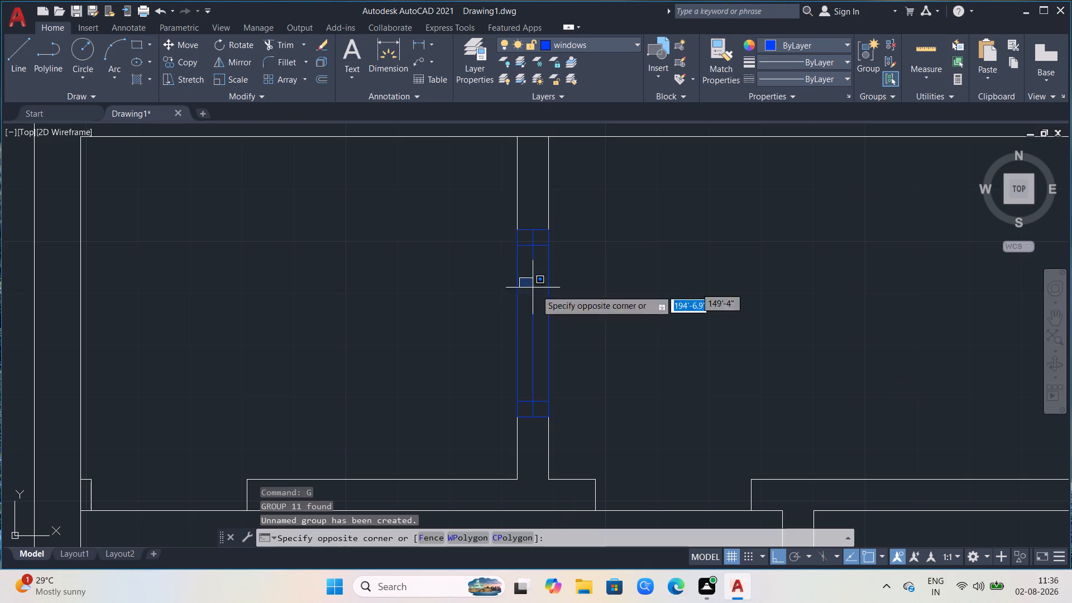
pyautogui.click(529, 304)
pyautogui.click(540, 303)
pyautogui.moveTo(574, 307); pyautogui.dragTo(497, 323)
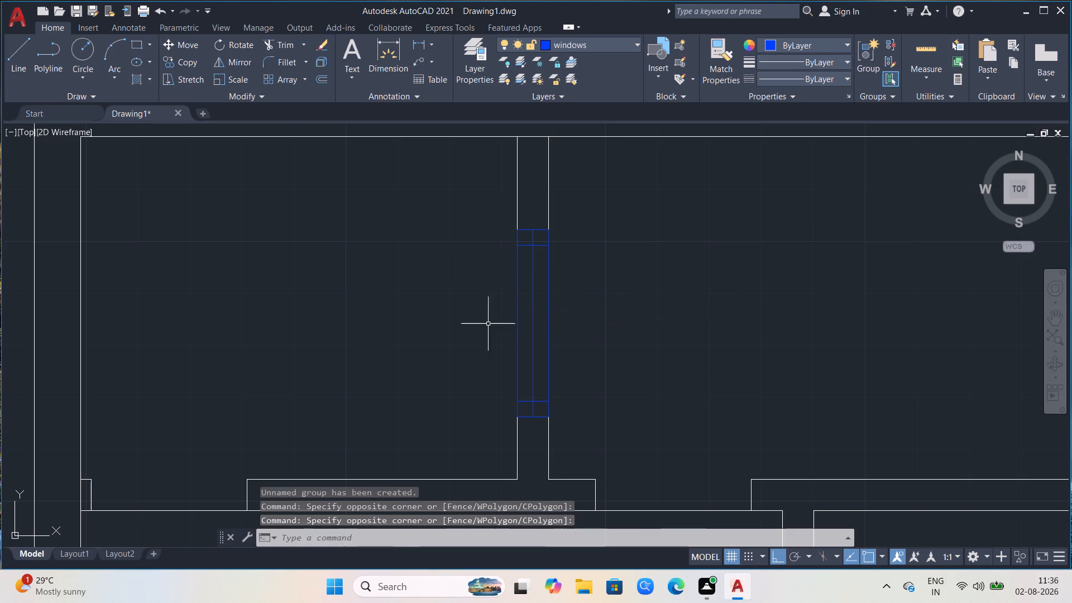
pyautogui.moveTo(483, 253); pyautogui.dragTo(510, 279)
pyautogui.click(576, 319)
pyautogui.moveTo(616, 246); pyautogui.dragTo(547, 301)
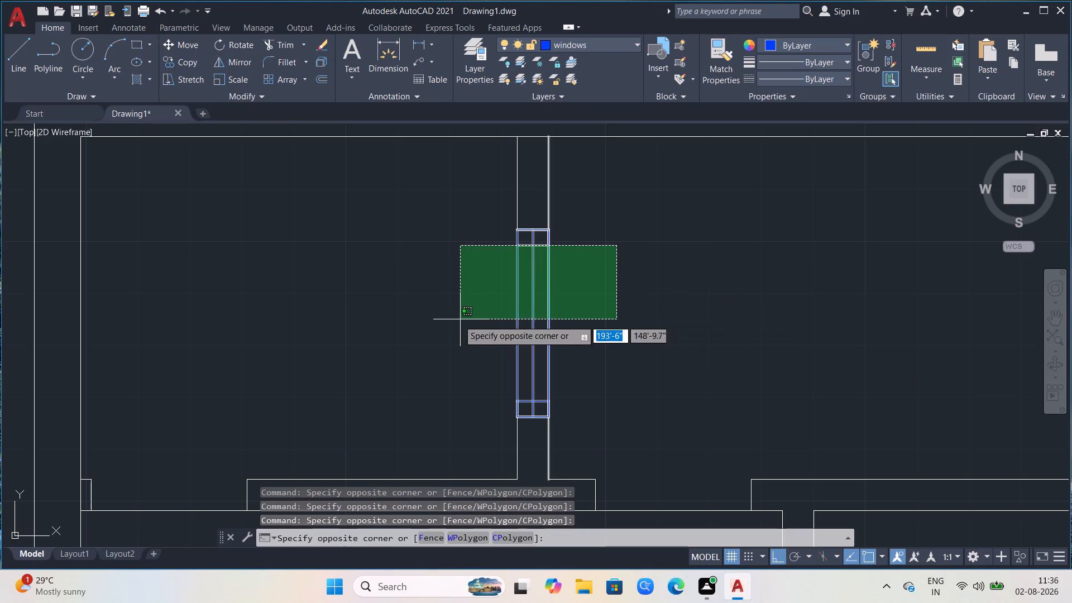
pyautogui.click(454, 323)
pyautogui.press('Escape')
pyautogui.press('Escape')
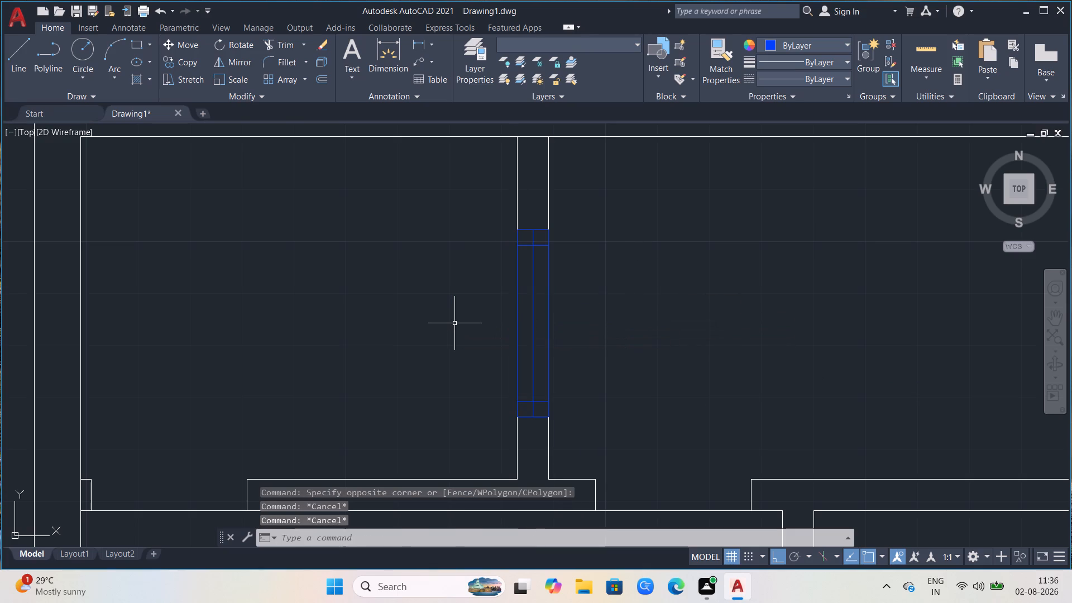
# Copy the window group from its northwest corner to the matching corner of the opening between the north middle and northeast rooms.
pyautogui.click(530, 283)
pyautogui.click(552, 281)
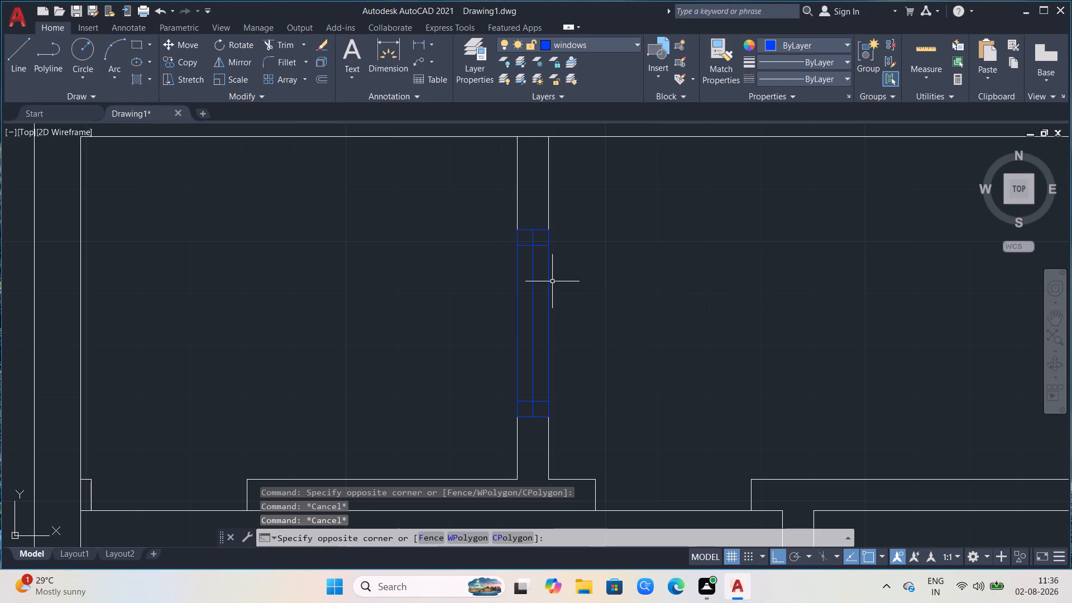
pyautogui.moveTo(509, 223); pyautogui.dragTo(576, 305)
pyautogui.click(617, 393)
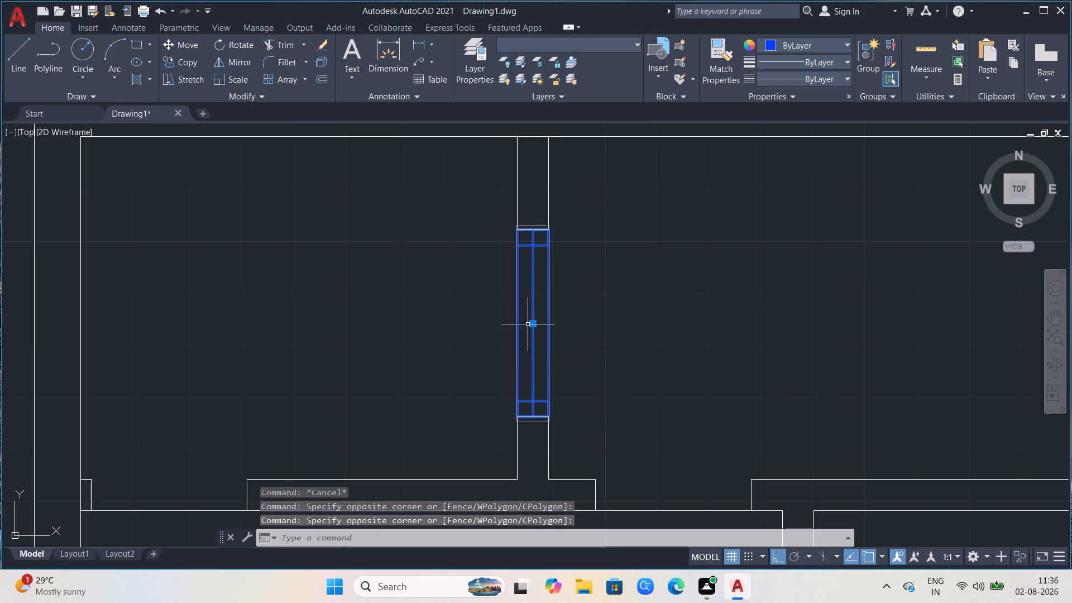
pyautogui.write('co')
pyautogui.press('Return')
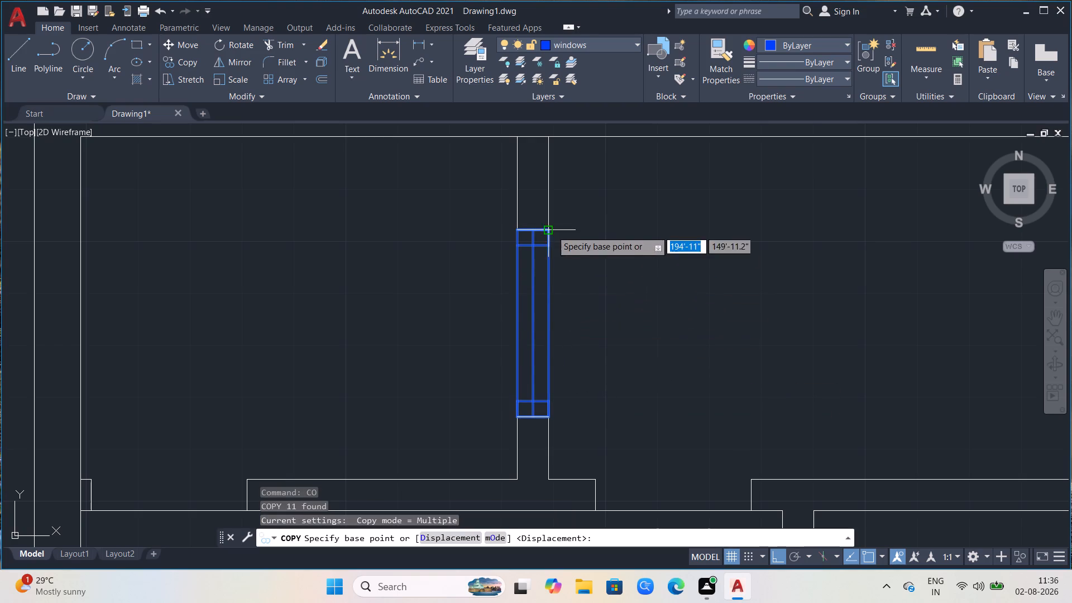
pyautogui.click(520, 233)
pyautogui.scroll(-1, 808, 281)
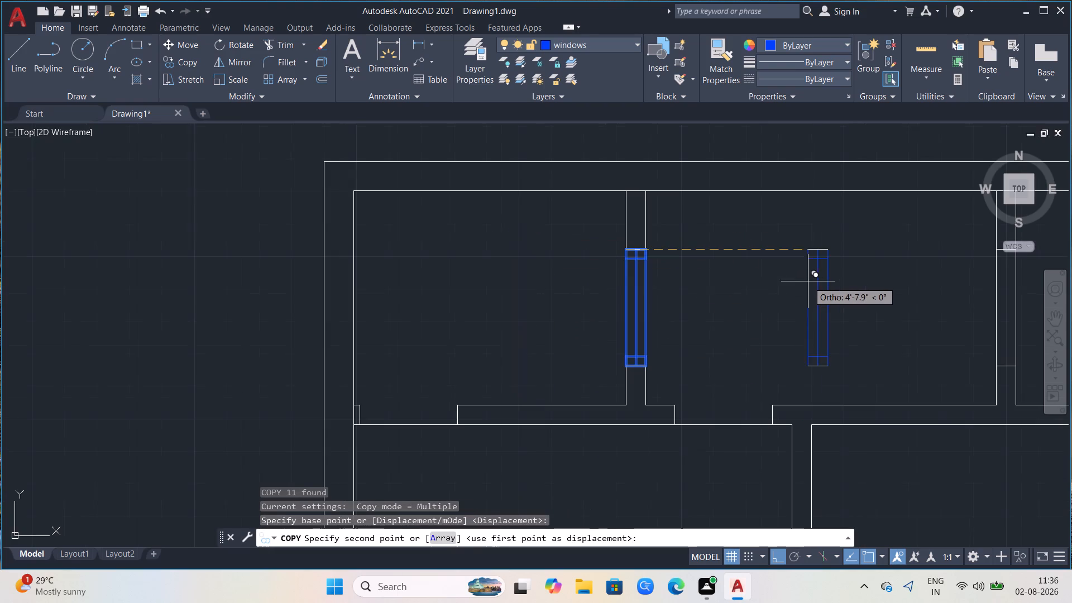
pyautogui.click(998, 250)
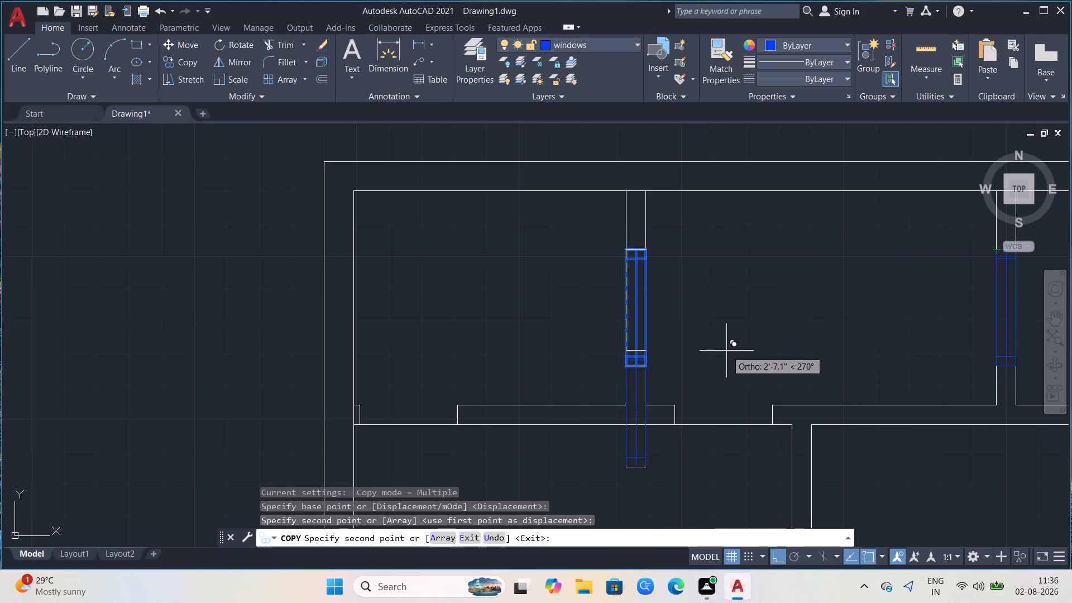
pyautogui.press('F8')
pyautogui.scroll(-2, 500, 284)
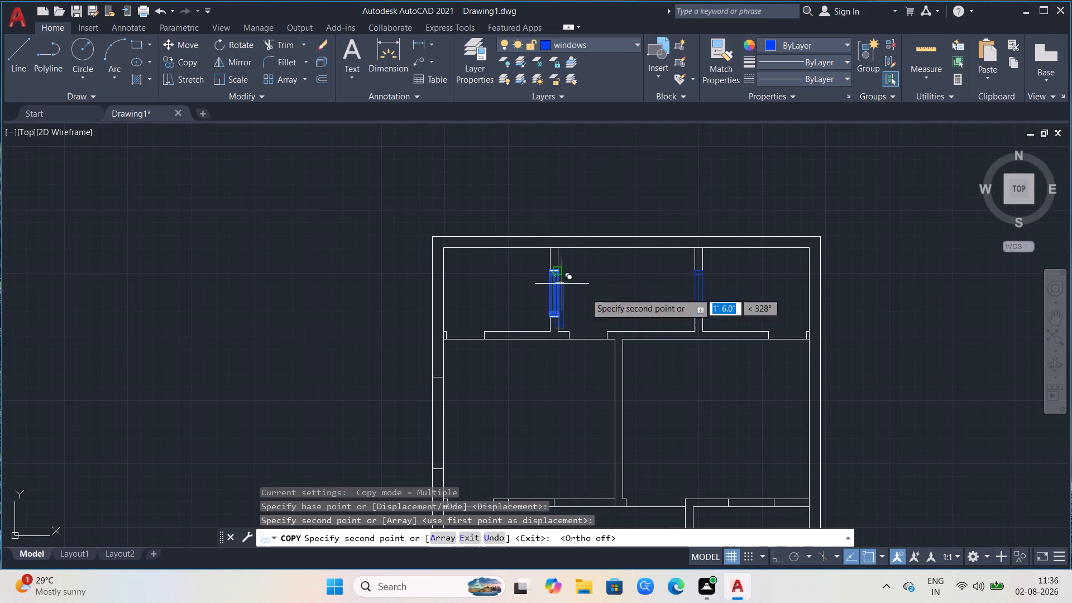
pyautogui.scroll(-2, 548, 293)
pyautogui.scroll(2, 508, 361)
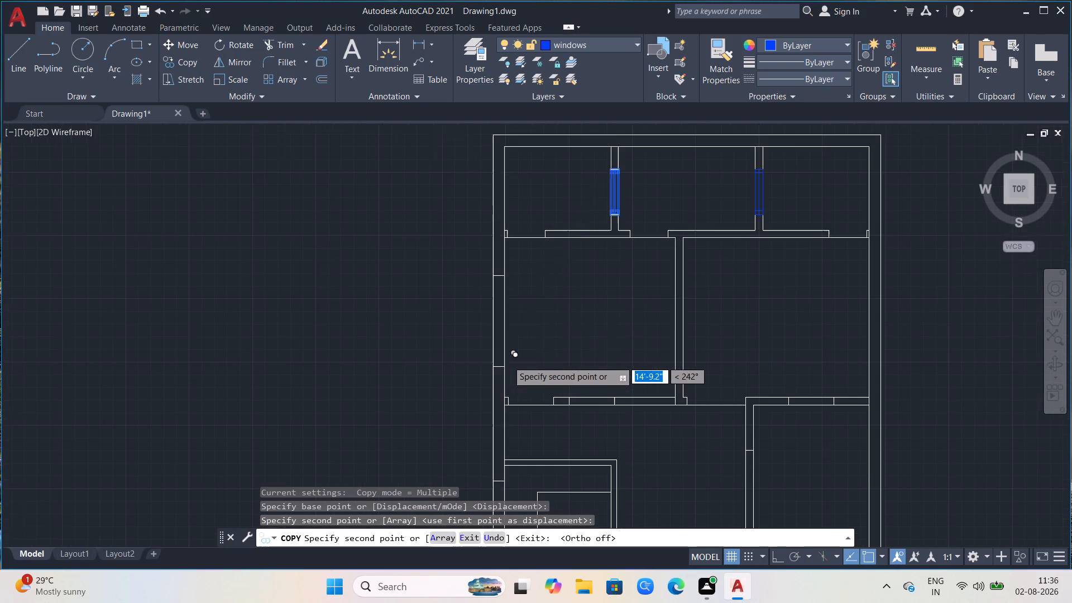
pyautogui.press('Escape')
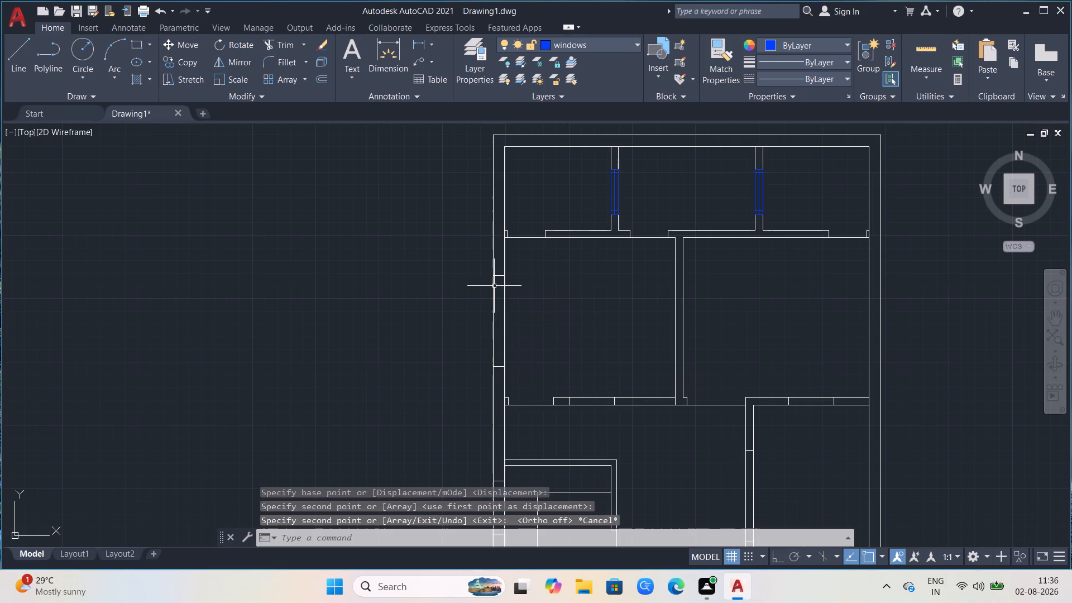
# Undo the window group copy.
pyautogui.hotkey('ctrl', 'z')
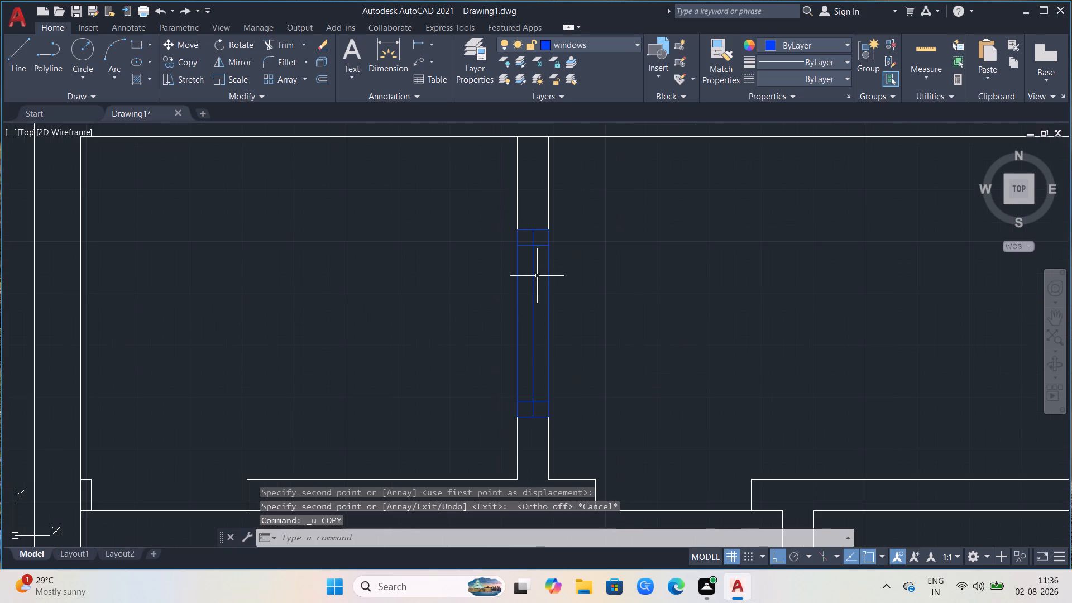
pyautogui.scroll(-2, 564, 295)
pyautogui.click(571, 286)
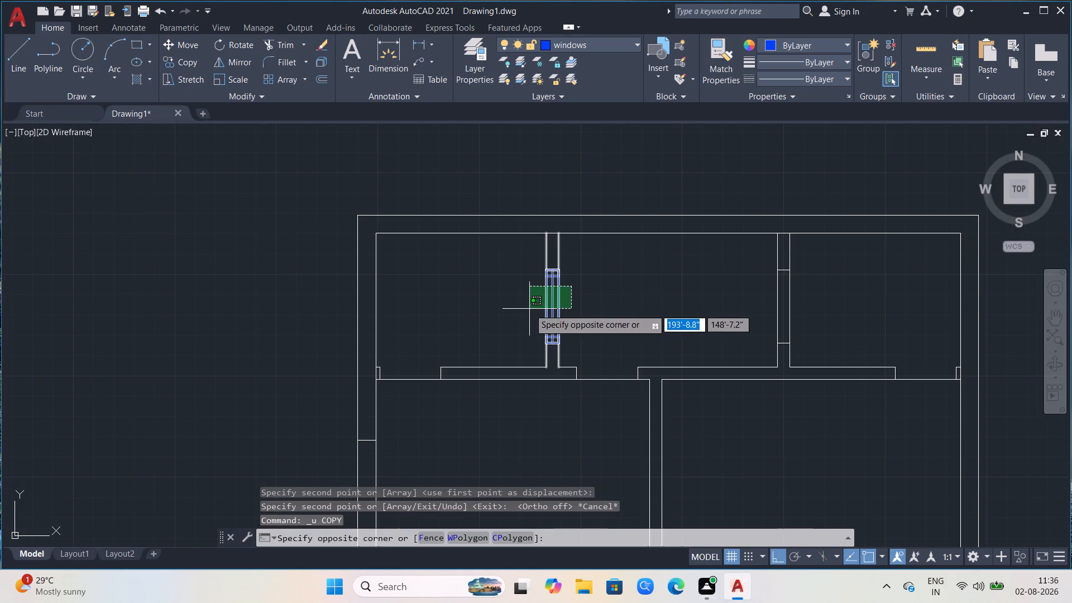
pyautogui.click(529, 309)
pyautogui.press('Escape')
# Copy the window group from its northwest corner, with Ortho off, to the matching corner of the opening between the north middle and northeast rooms.
pyautogui.moveTo(529, 309); pyautogui.dragTo(535, 309)
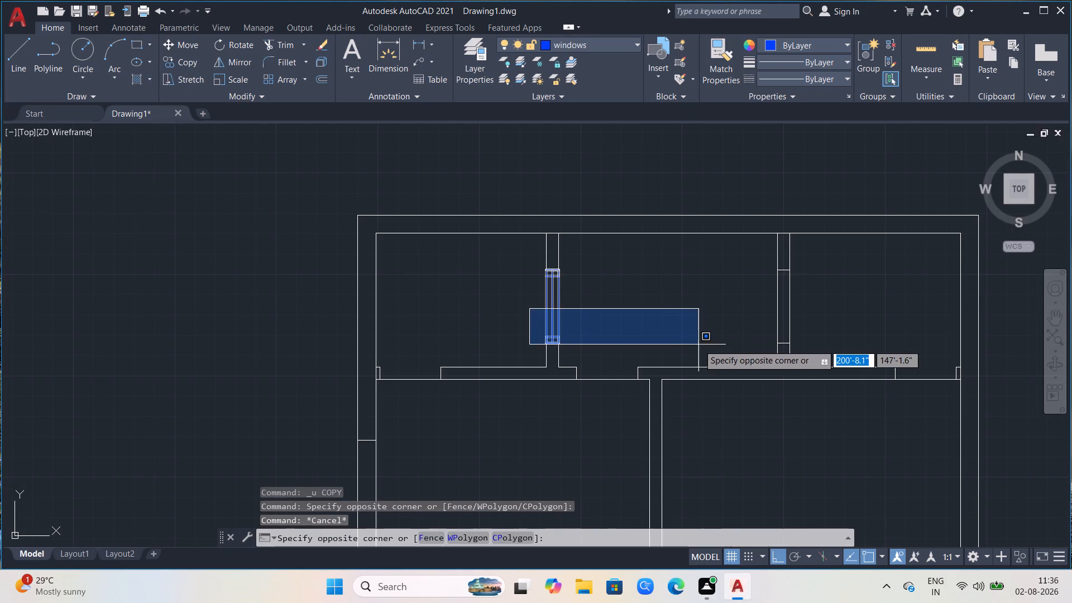
pyautogui.click(698, 344)
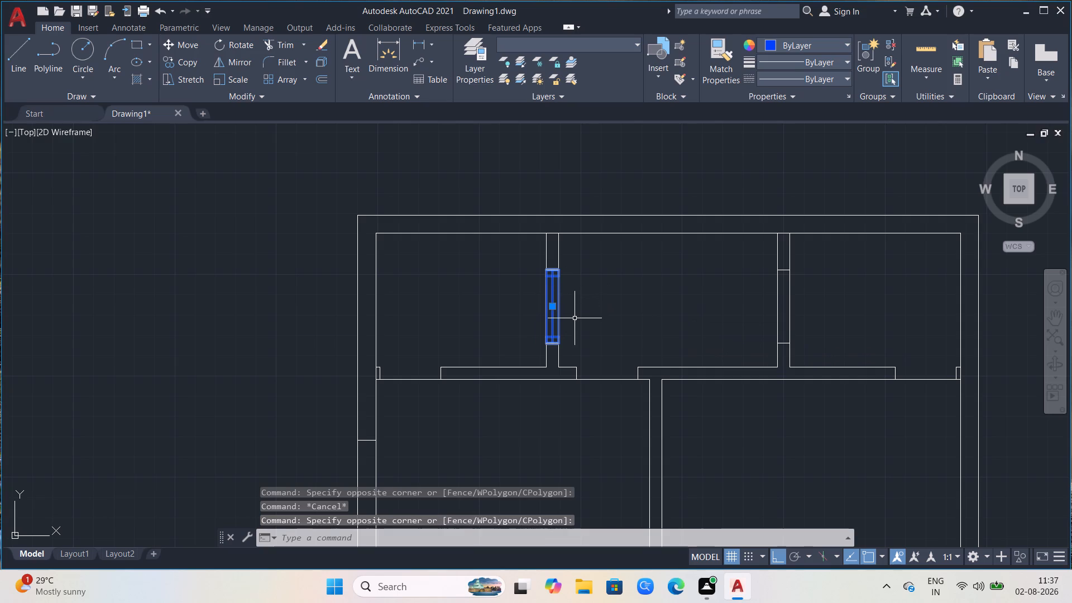
pyautogui.press('c')
pyautogui.press('o')
pyautogui.press('Return')
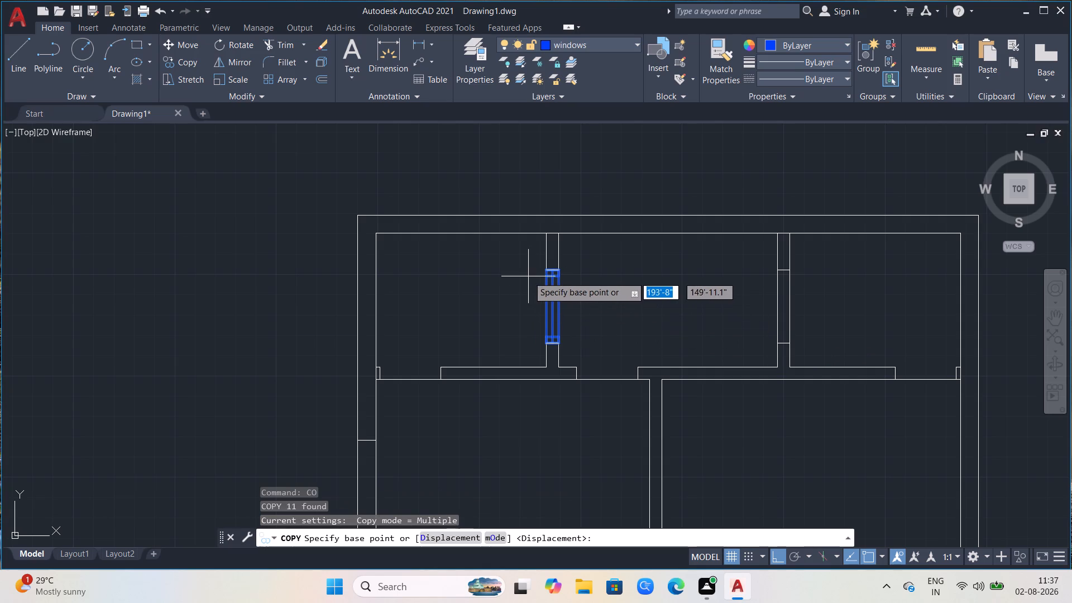
pyautogui.scroll(2, 545, 275)
pyautogui.click(549, 263)
pyautogui.scroll(-2, 756, 357)
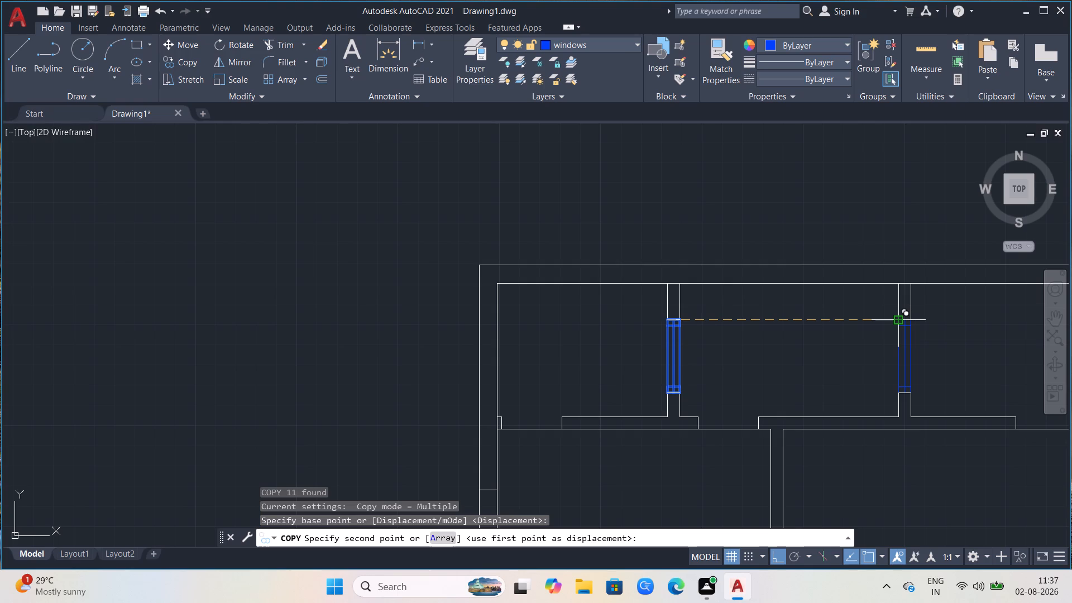
pyautogui.press('F8')
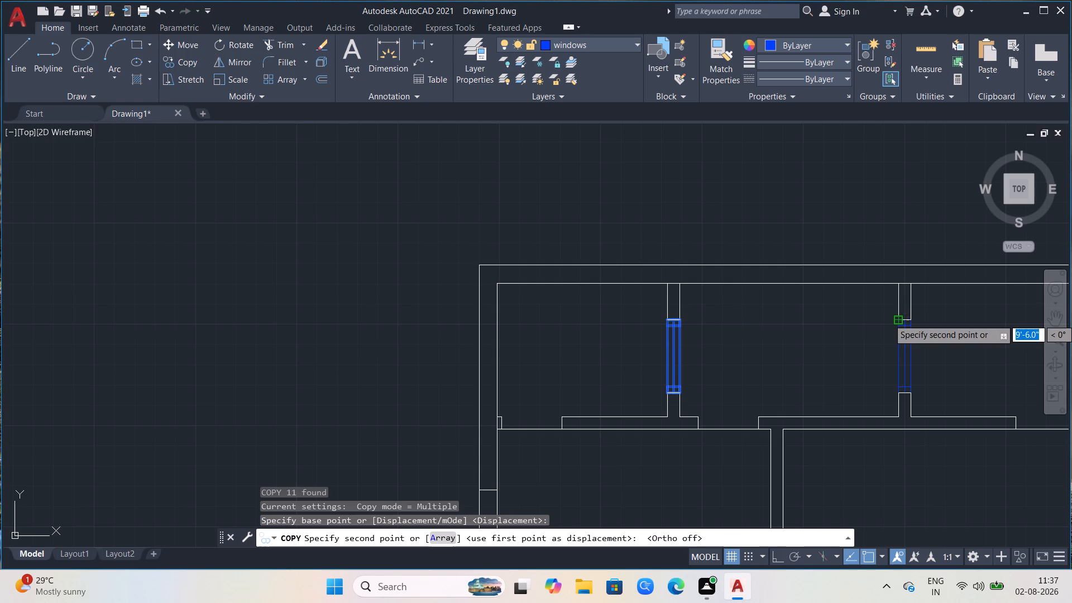
pyautogui.scroll(-1, 892, 347)
pyautogui.scroll(2, 889, 340)
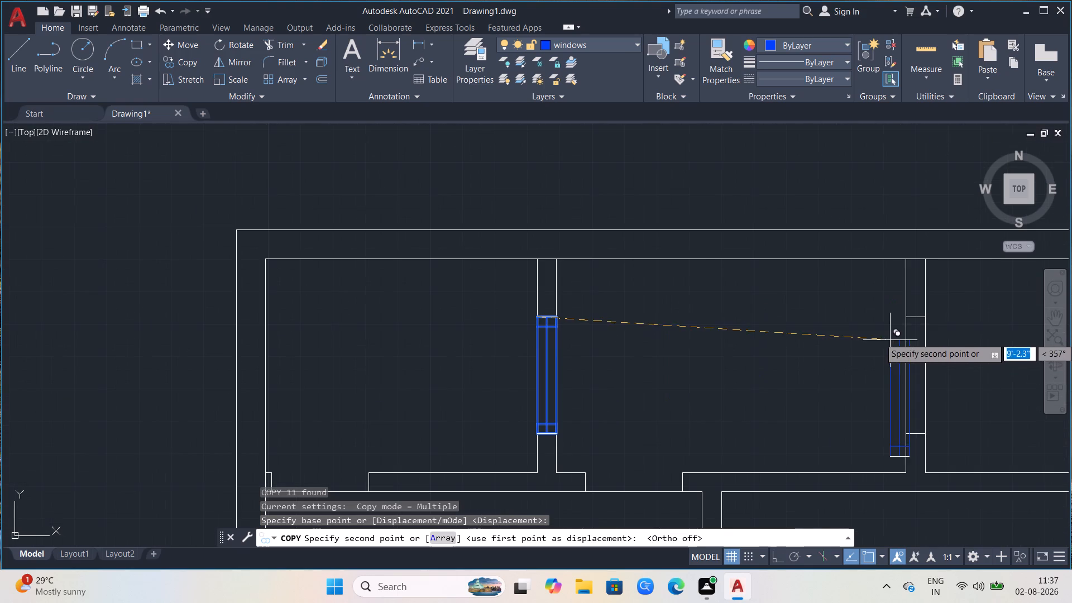
pyautogui.scroll(-2, 637, 352)
pyautogui.scroll(5, 743, 338)
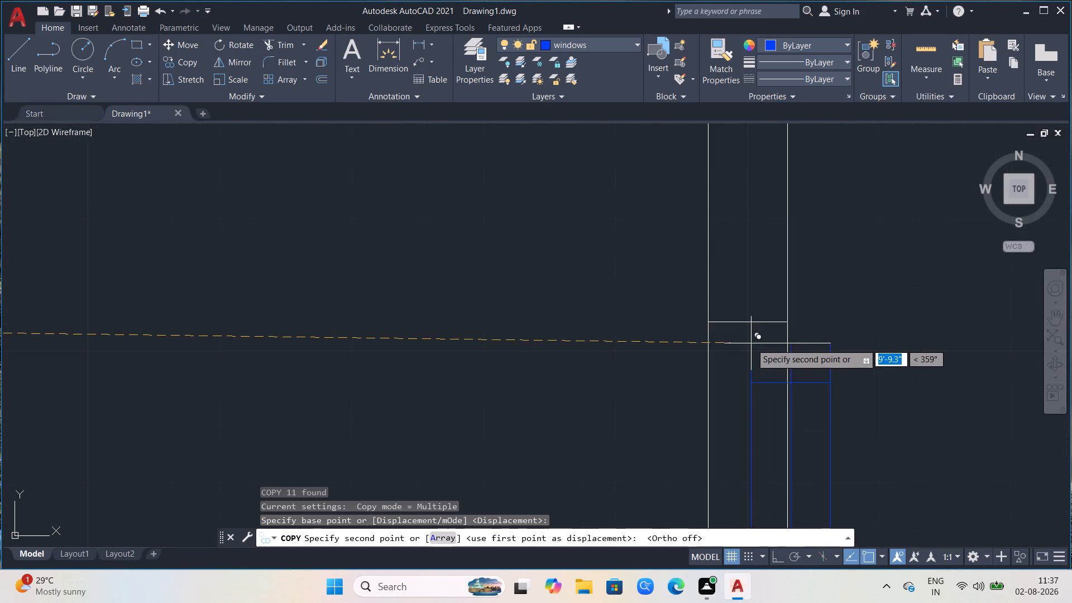
pyautogui.click(705, 324)
# Place another window copy at the northwest corner of the exterior west wall's opening, in the room south of the northwest room.
pyautogui.scroll(-4, 524, 270)
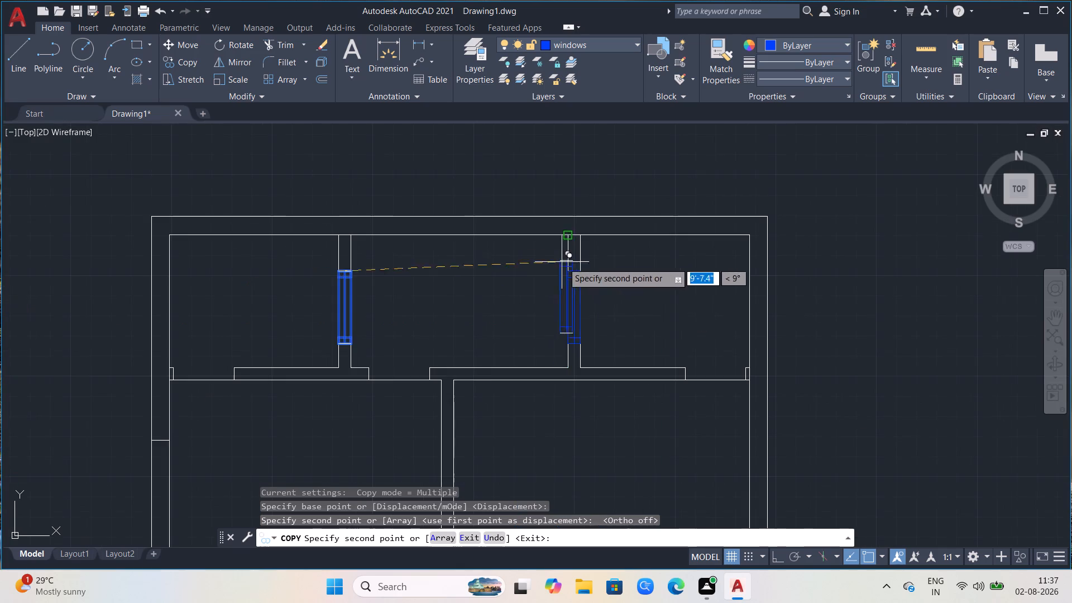
pyautogui.scroll(-2, 702, 312)
pyautogui.scroll(1, 460, 416)
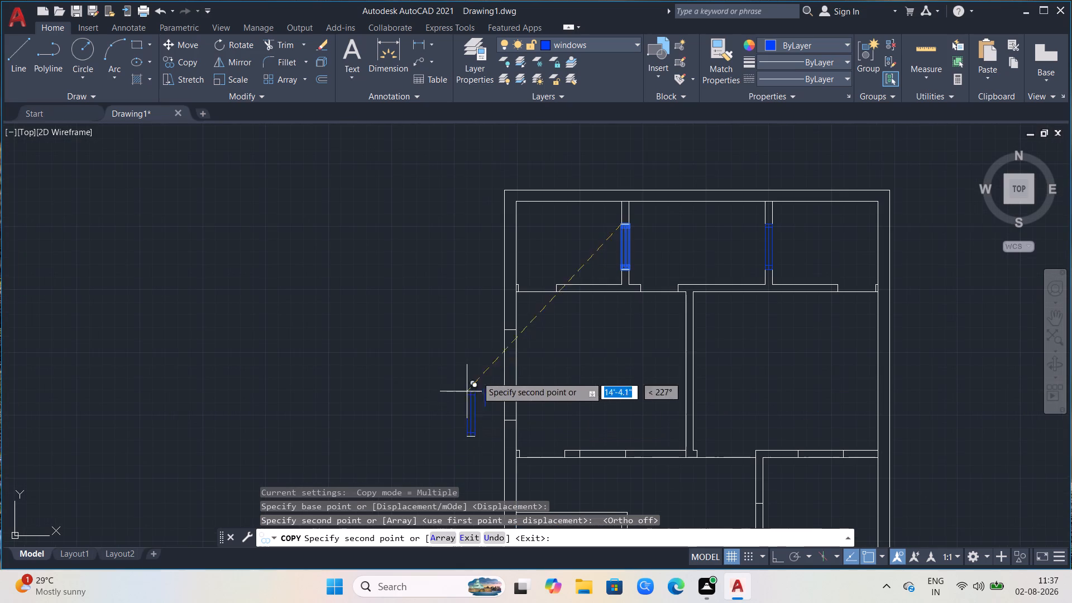
pyautogui.scroll(2, 508, 335)
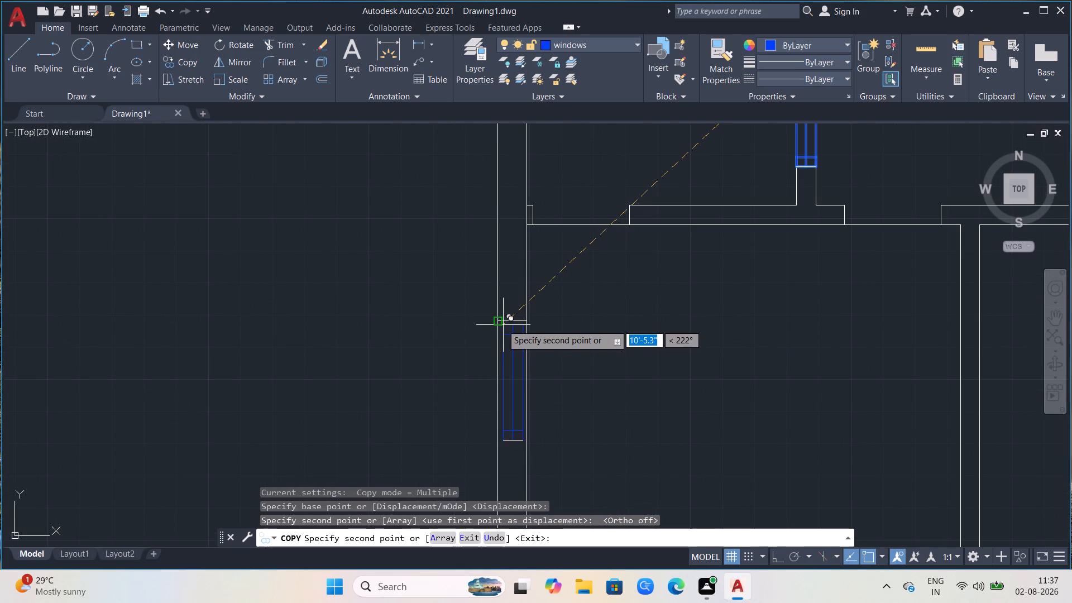
pyautogui.click(501, 323)
# Place another window copy at the northwest corner of the opening in the west wall of the room north of the stair.
pyautogui.scroll(-4, 759, 261)
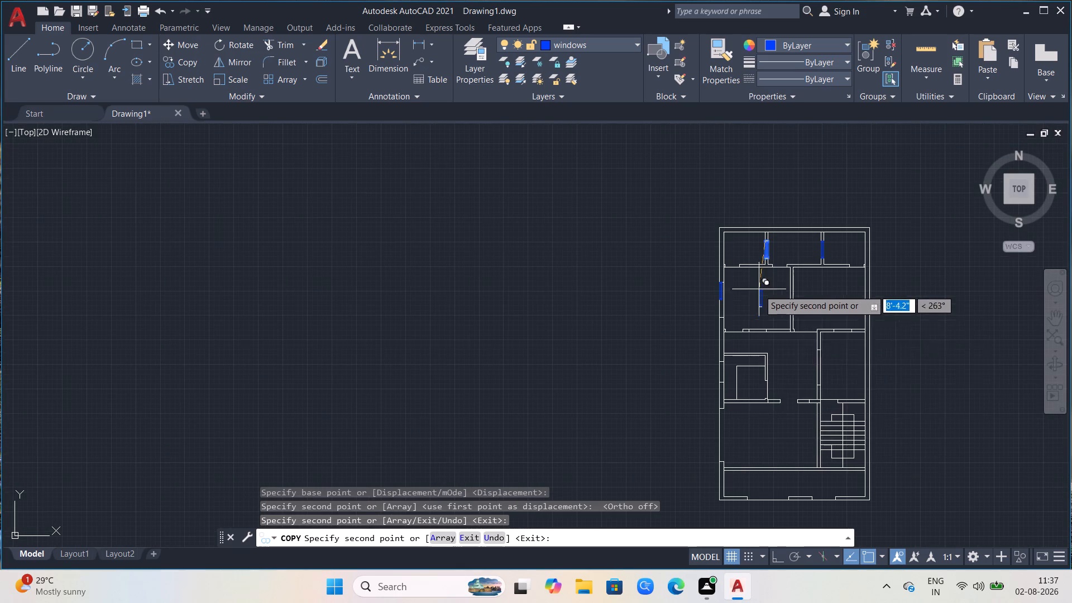
pyautogui.scroll(2, 833, 365)
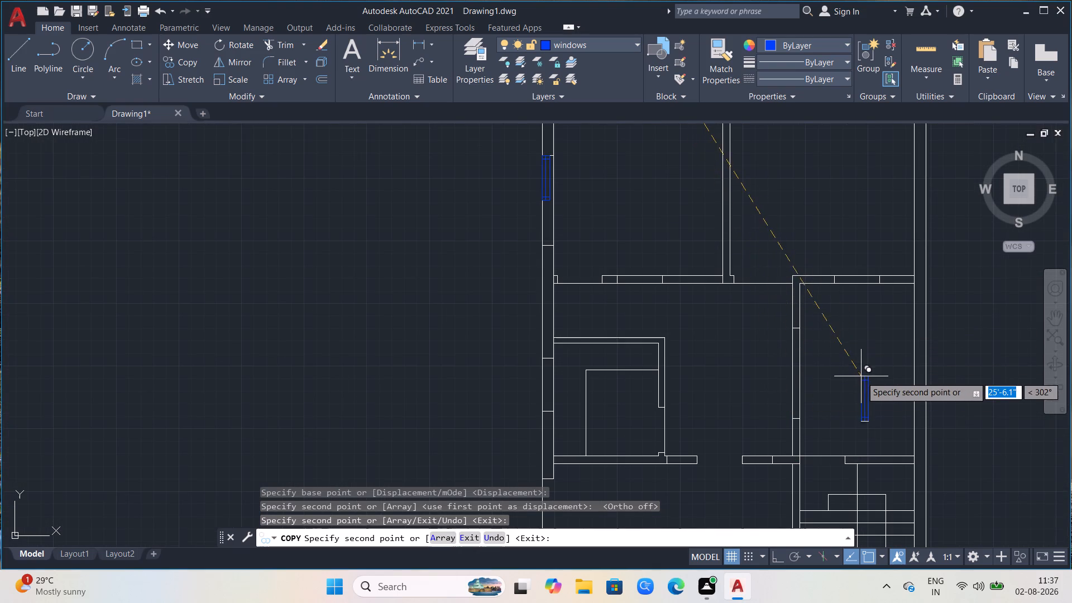
pyautogui.scroll(1, 861, 376)
pyautogui.scroll(-1, 629, 336)
pyautogui.scroll(1, 749, 305)
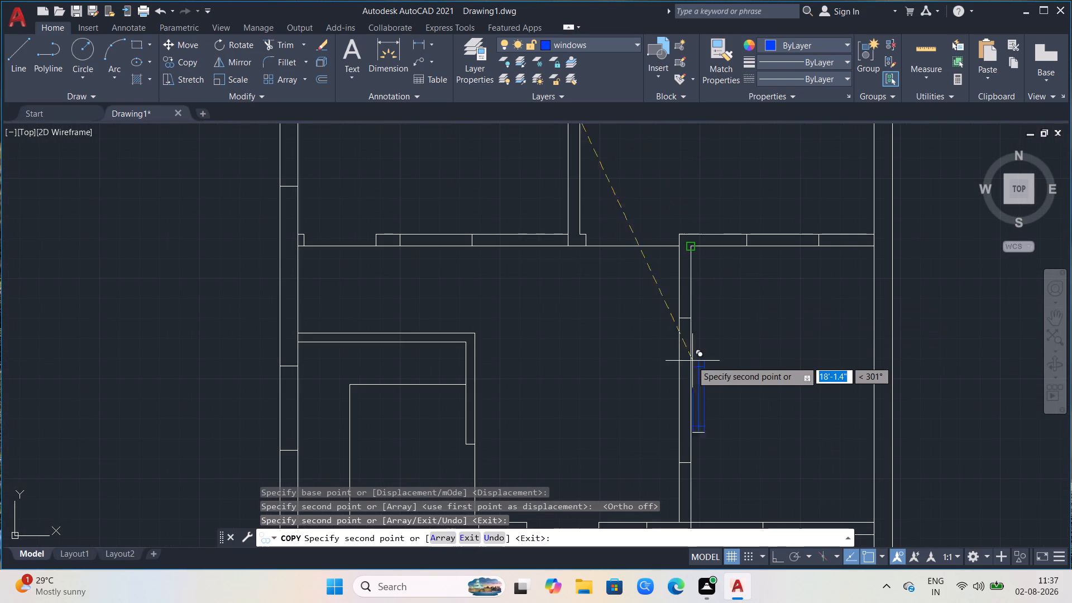
pyautogui.click(677, 319)
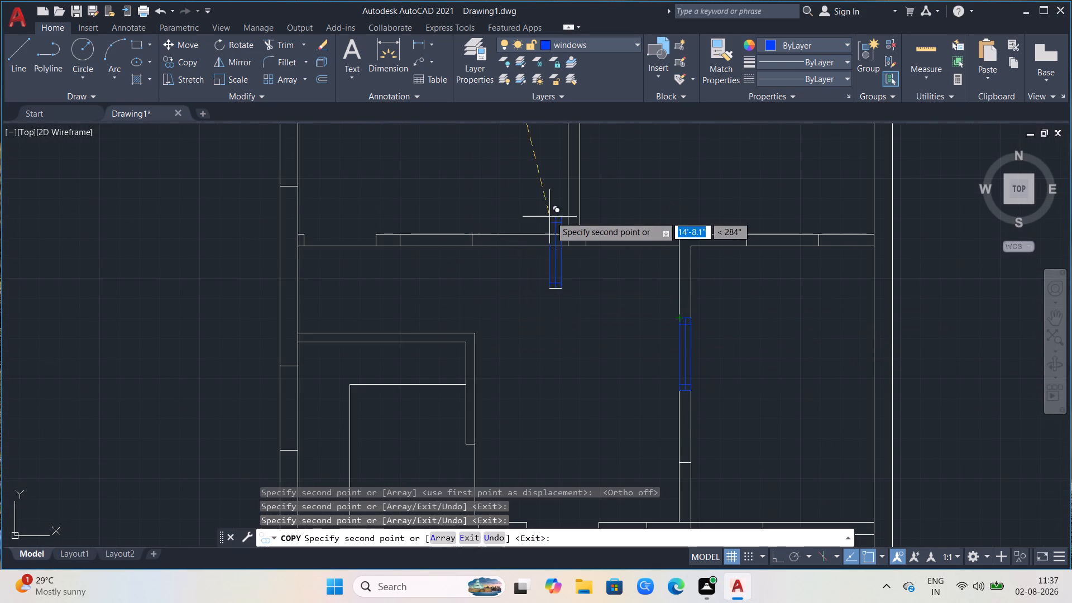
# Place vertical window copies at the southwest corners of the two openings in the wall along the south side of the second-row rooms.
pyautogui.scroll(-1, 551, 216)
pyautogui.scroll(-2, 624, 328)
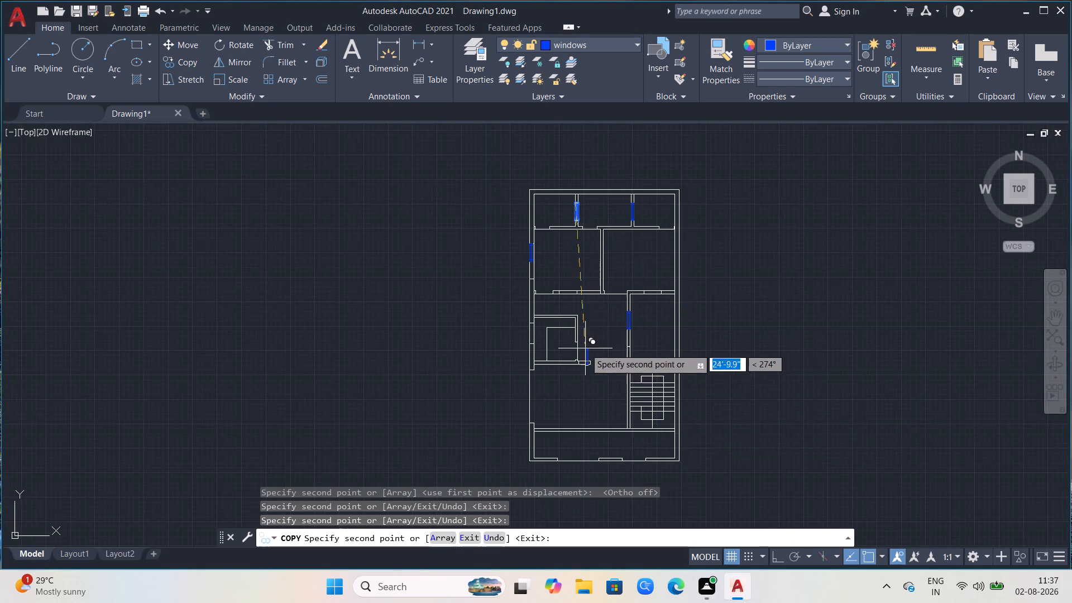
pyautogui.scroll(2, 549, 394)
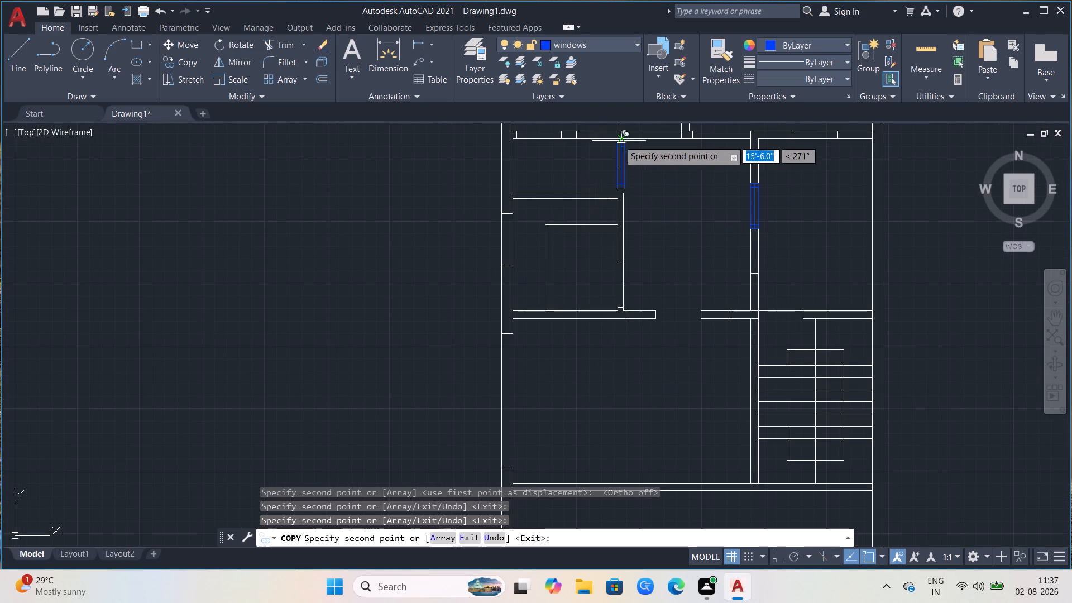
pyautogui.scroll(-2, 664, 193)
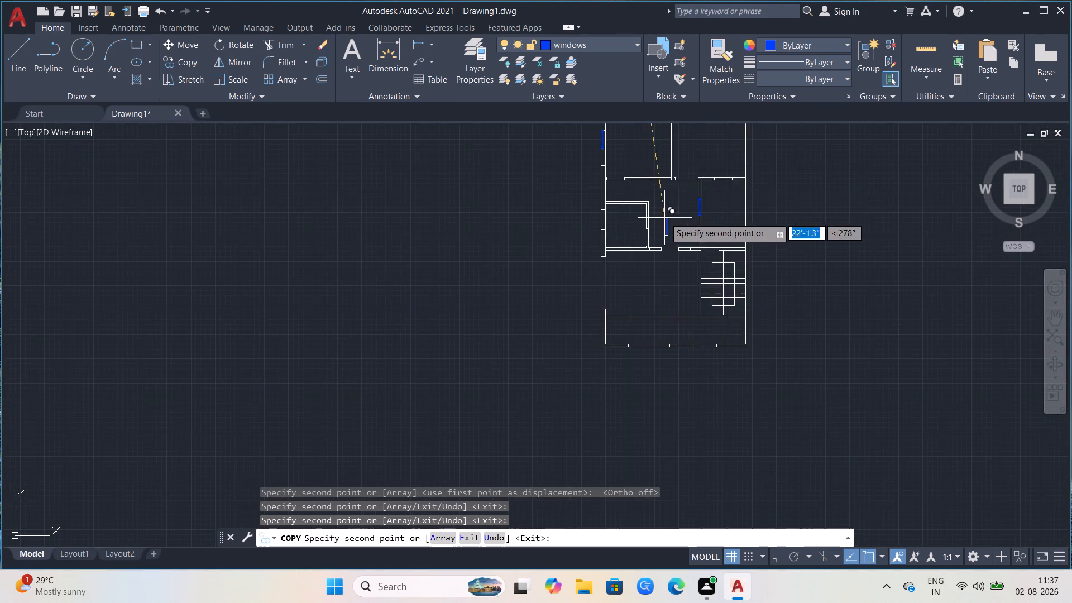
pyautogui.scroll(3, 666, 159)
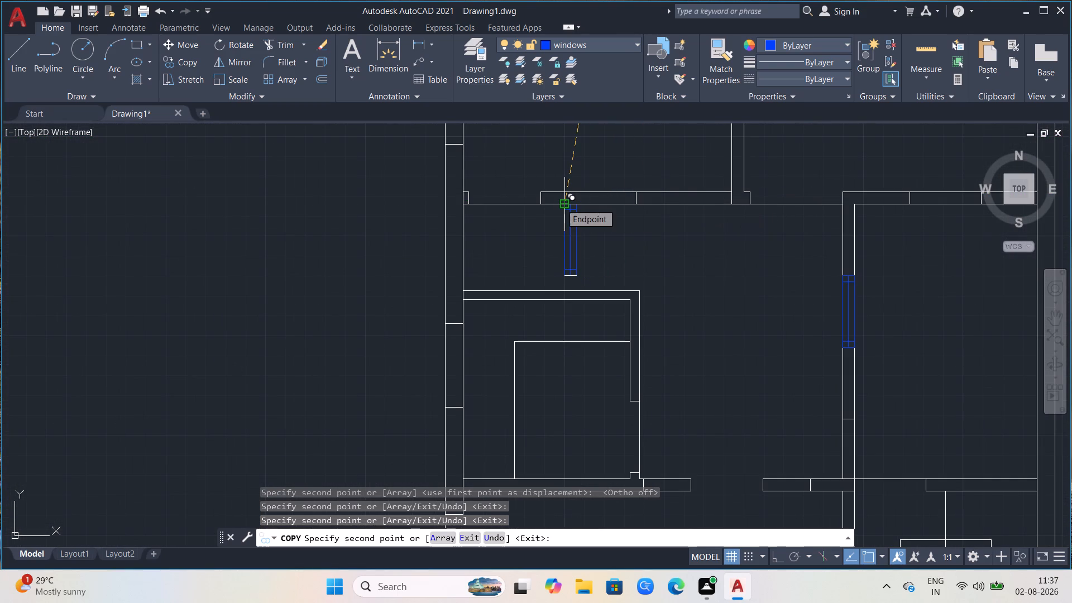
pyautogui.scroll(3, 562, 203)
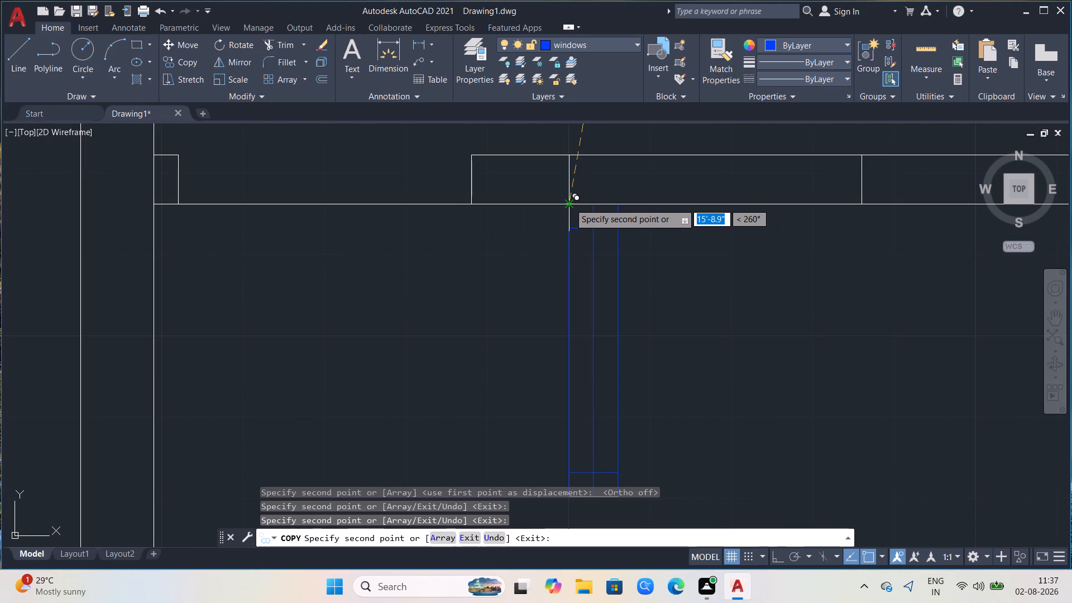
pyautogui.click(569, 203)
pyautogui.scroll(-2, 757, 253)
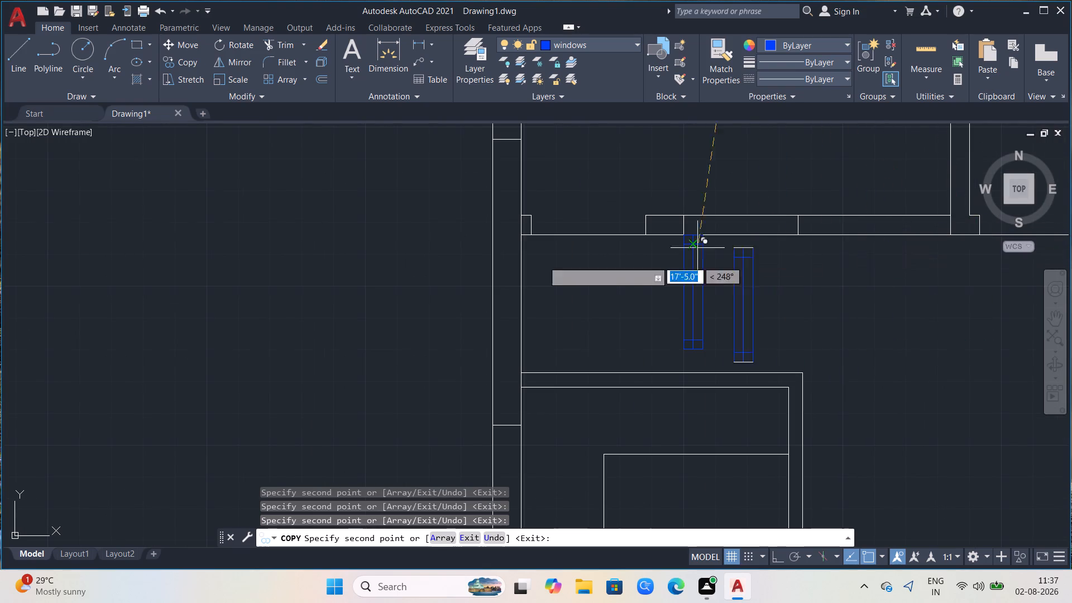
pyautogui.scroll(-2, 490, 265)
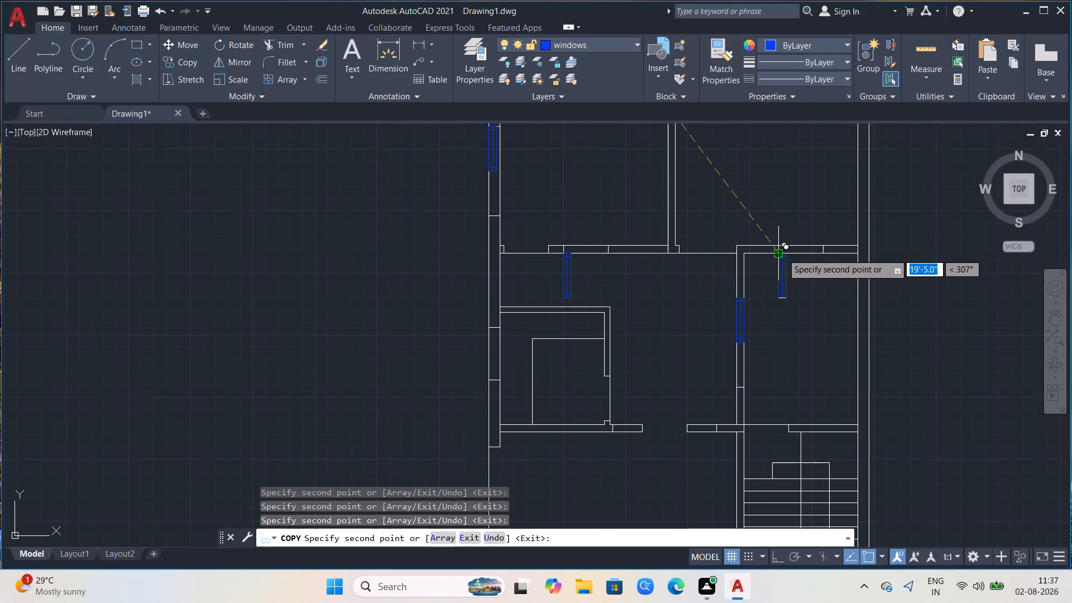
pyautogui.click(782, 253)
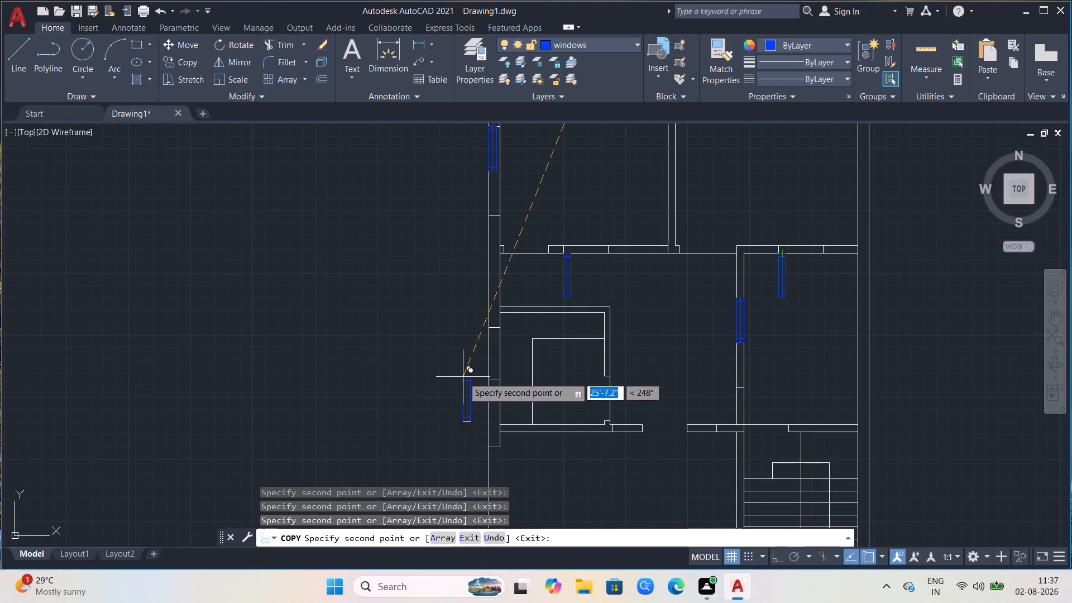
# Place two more vertical window copies at the southwest corners of the openings flanking the central gap in the wall line north of the stair.
pyautogui.click(616, 434)
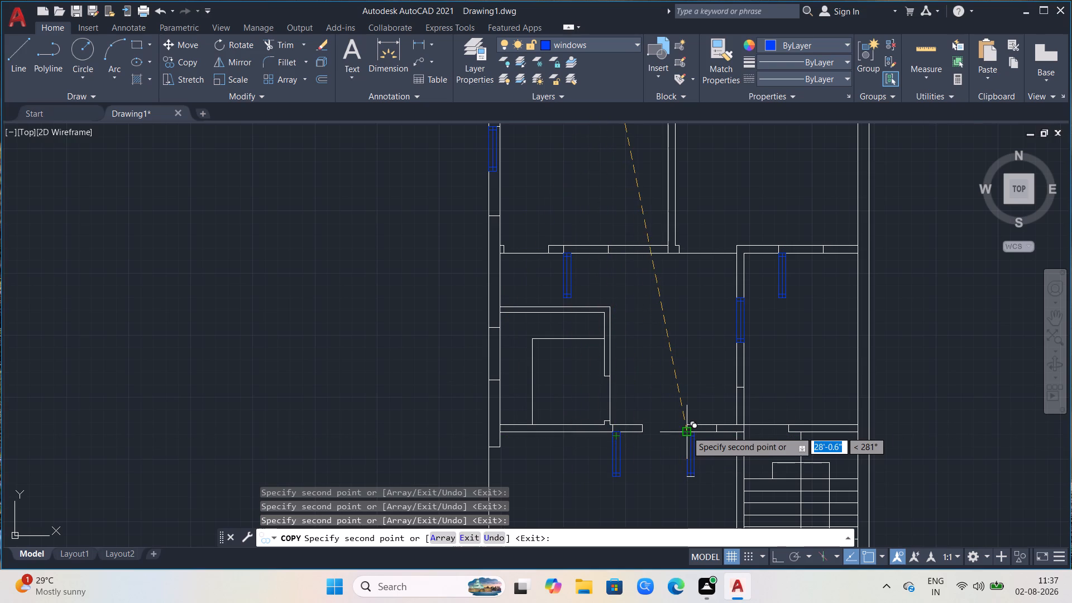
pyautogui.click(687, 431)
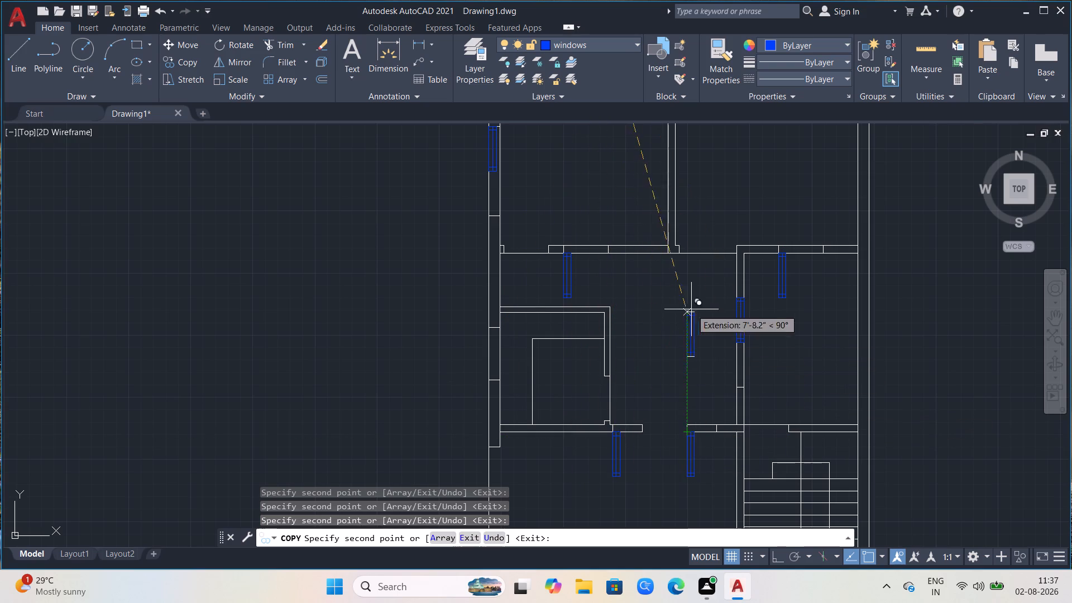
pyautogui.scroll(-1, 528, 277)
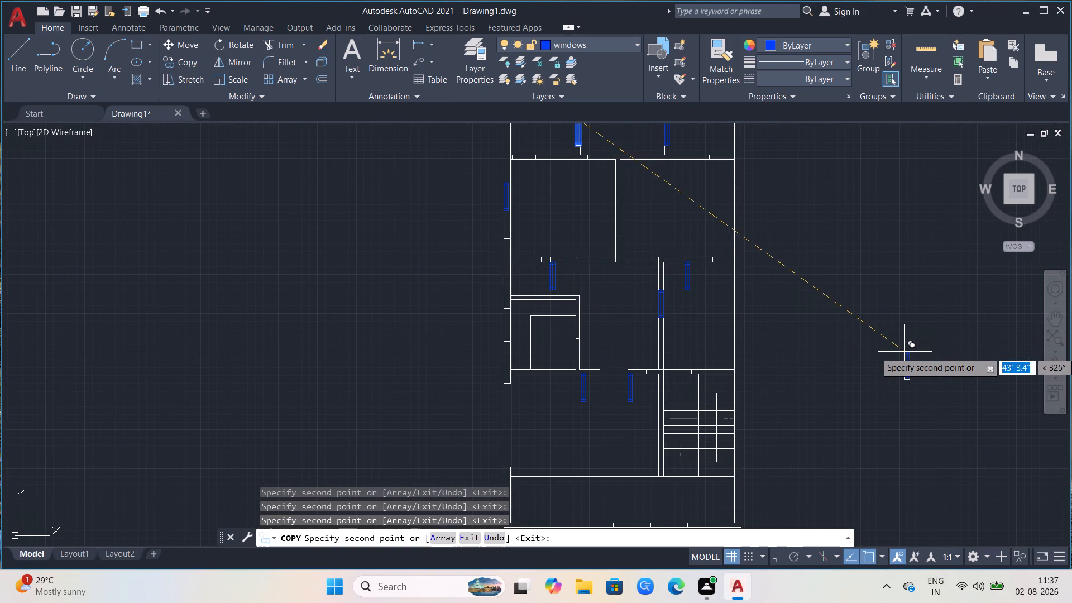
pyautogui.scroll(-3, 551, 351)
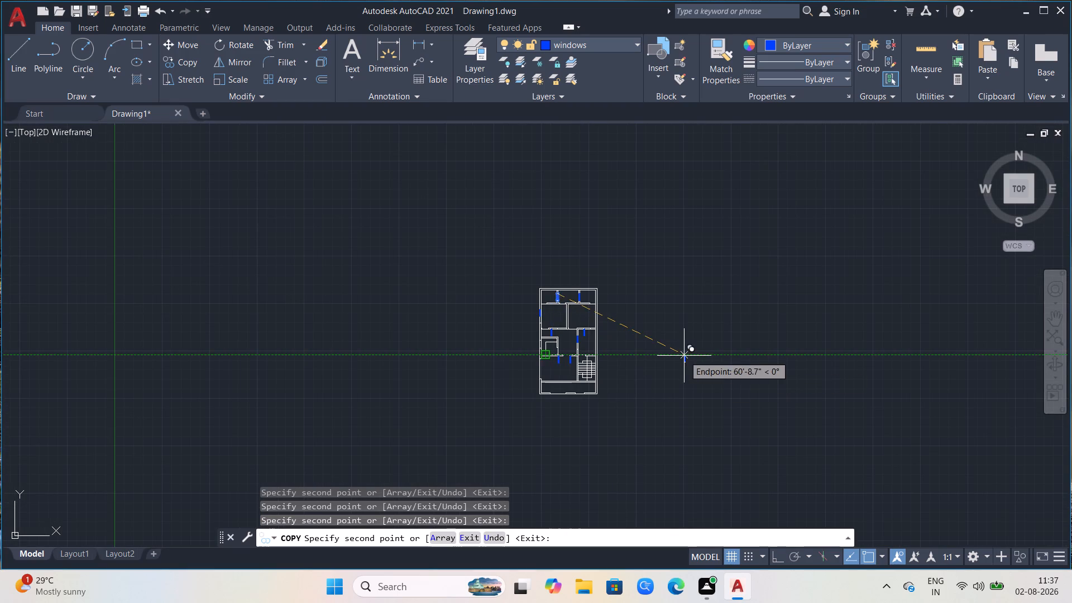
pyautogui.scroll(1, 684, 356)
pyautogui.press('Escape')
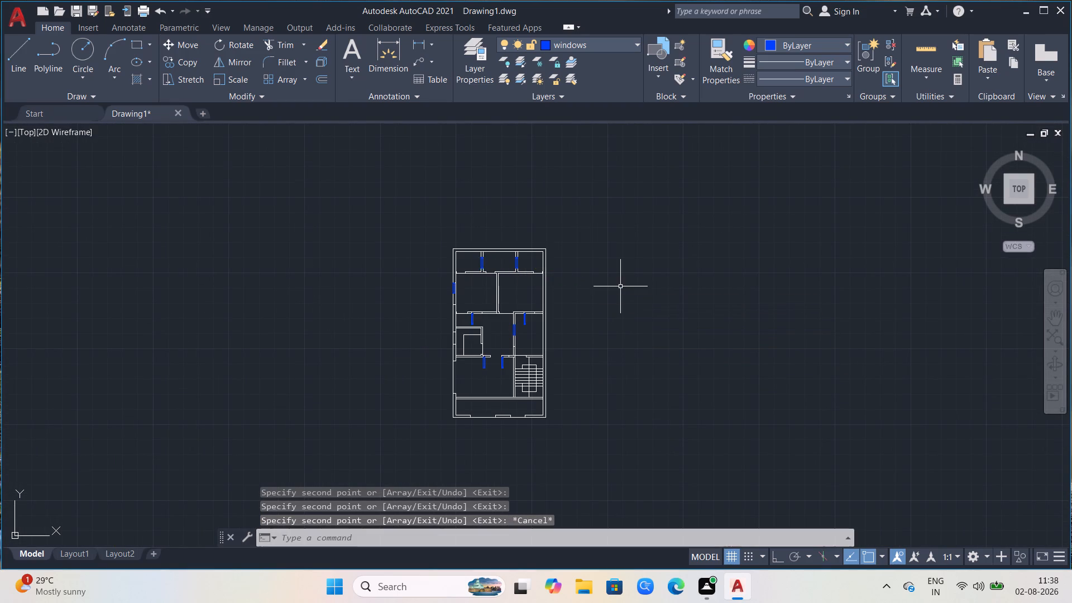
# Ungroup the window copy in the exterior west wall.
pyautogui.scroll(1, 484, 196)
pyautogui.scroll(3, 480, 376)
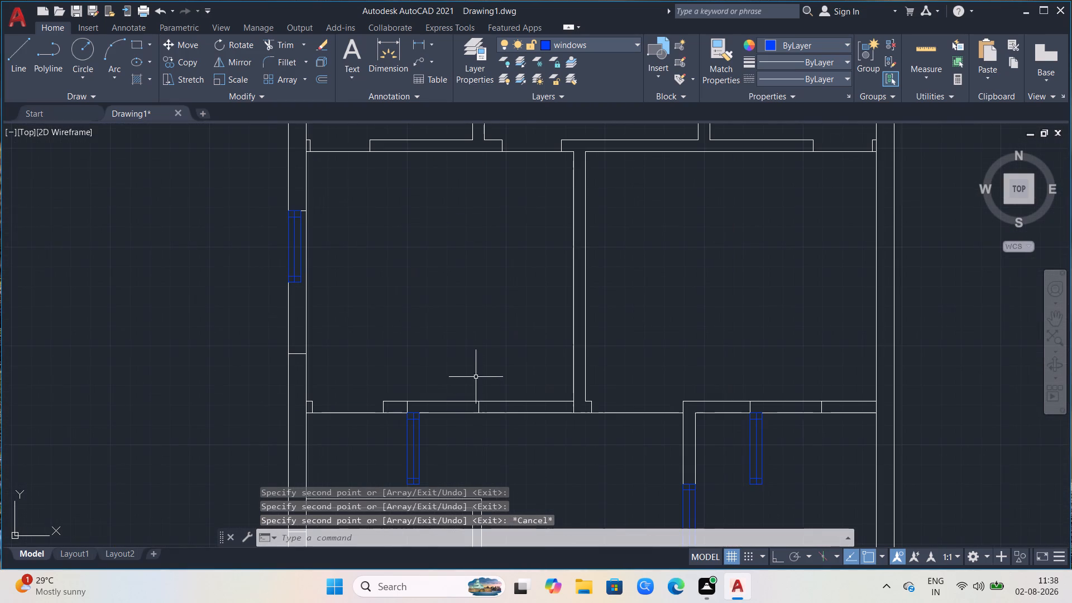
pyautogui.scroll(2, 183, 214)
pyautogui.moveTo(462, 255); pyautogui.dragTo(474, 255)
pyautogui.click(363, 209)
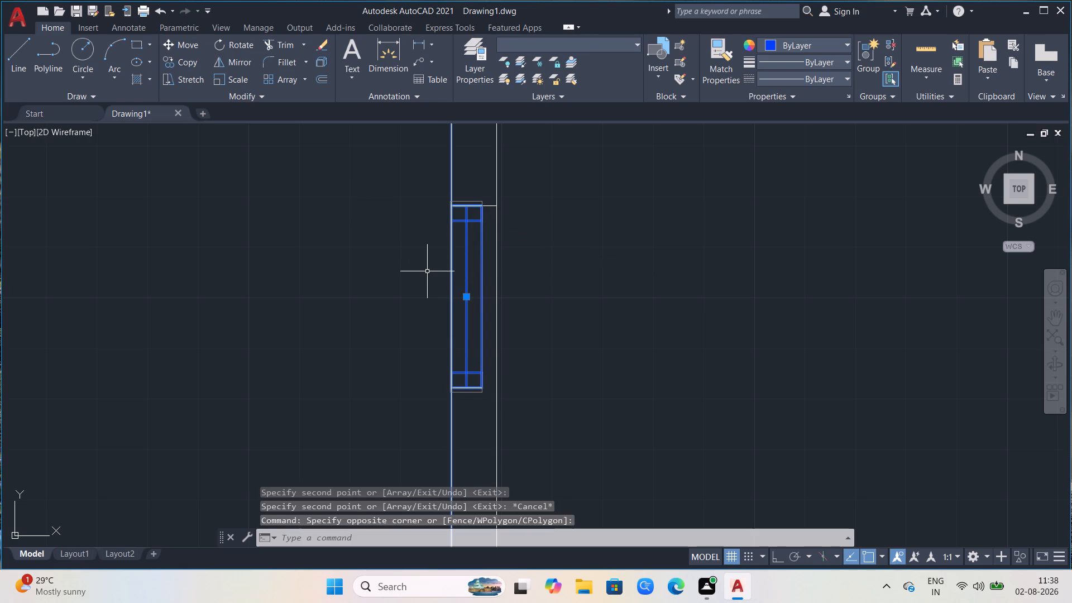
pyautogui.press('u')
pyautogui.press('n')
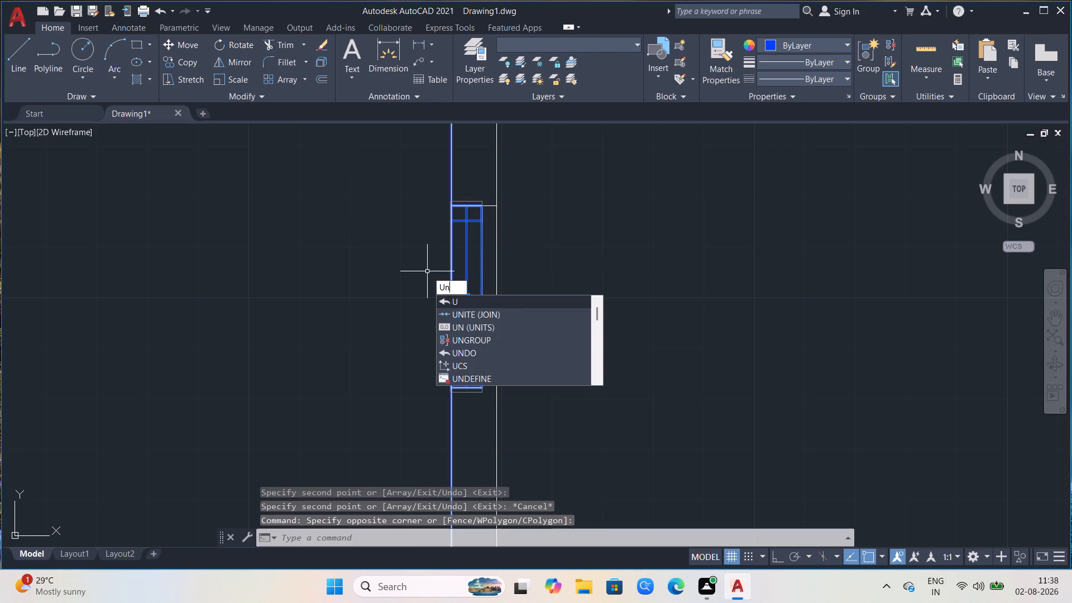
pyautogui.click(487, 331)
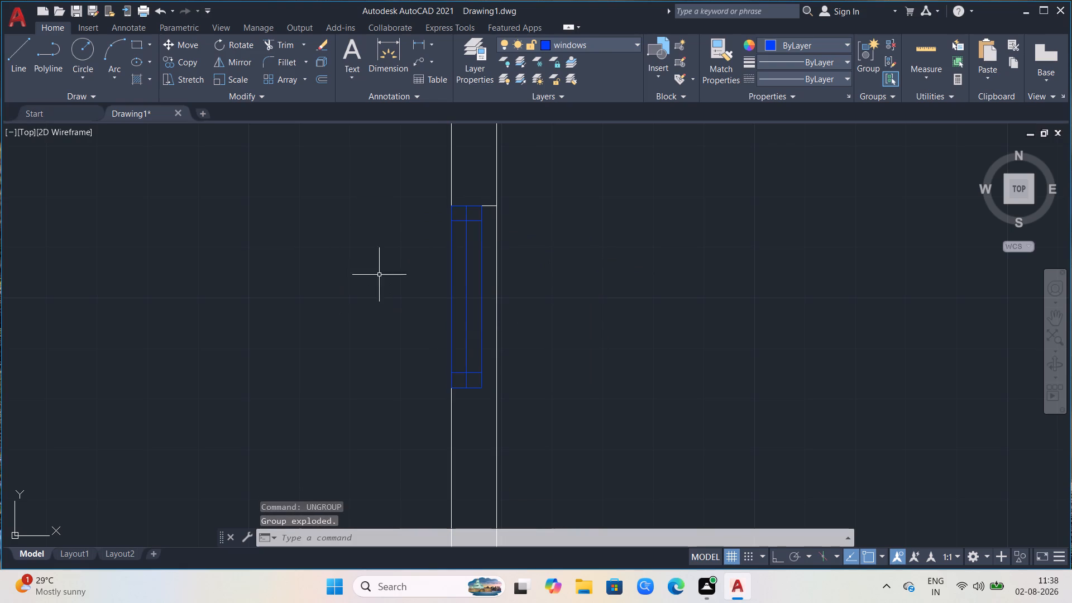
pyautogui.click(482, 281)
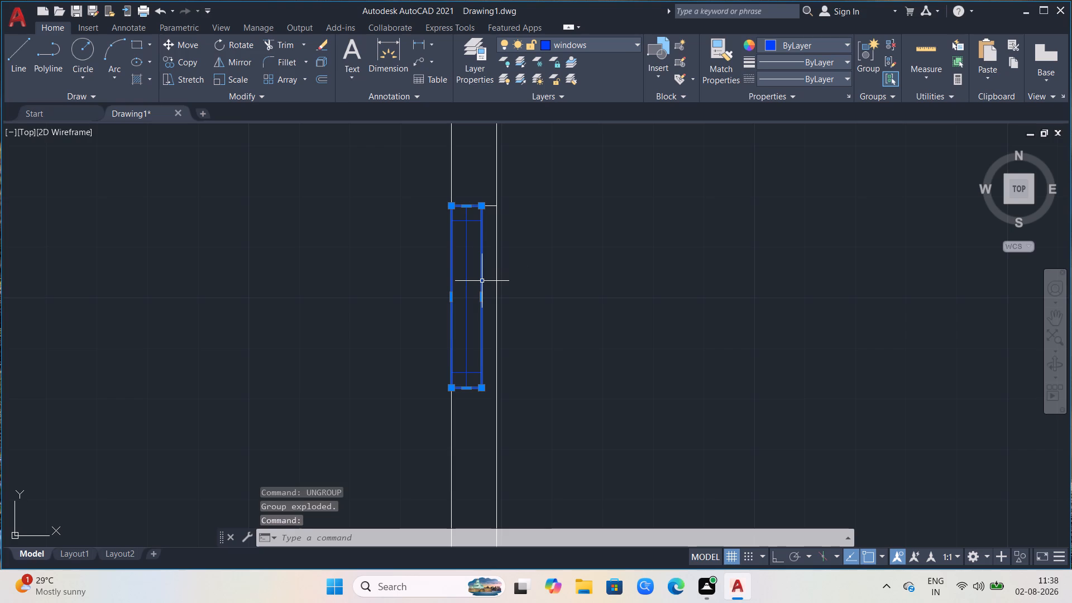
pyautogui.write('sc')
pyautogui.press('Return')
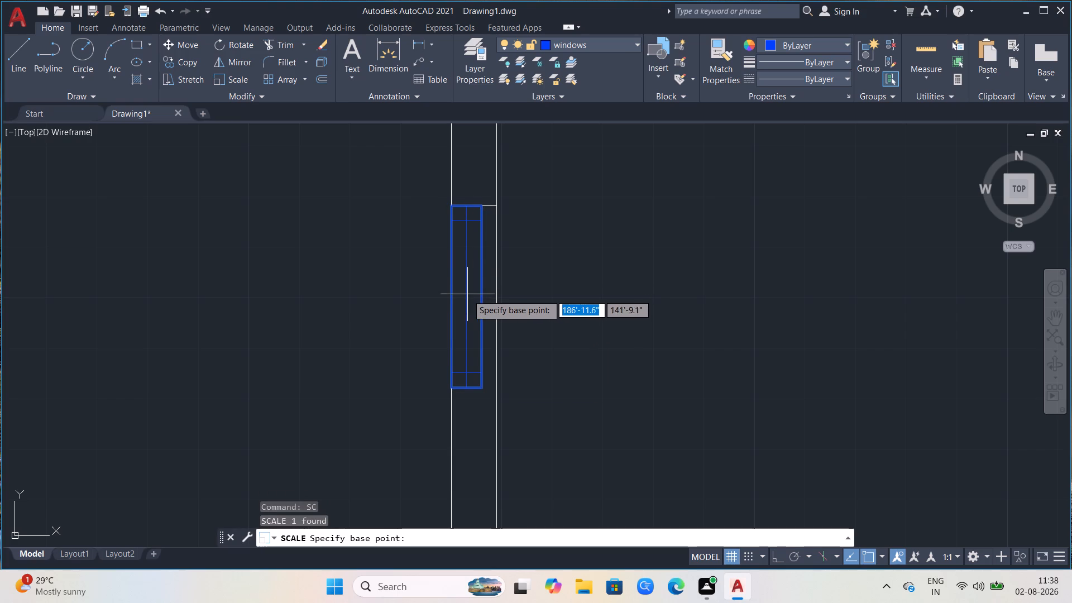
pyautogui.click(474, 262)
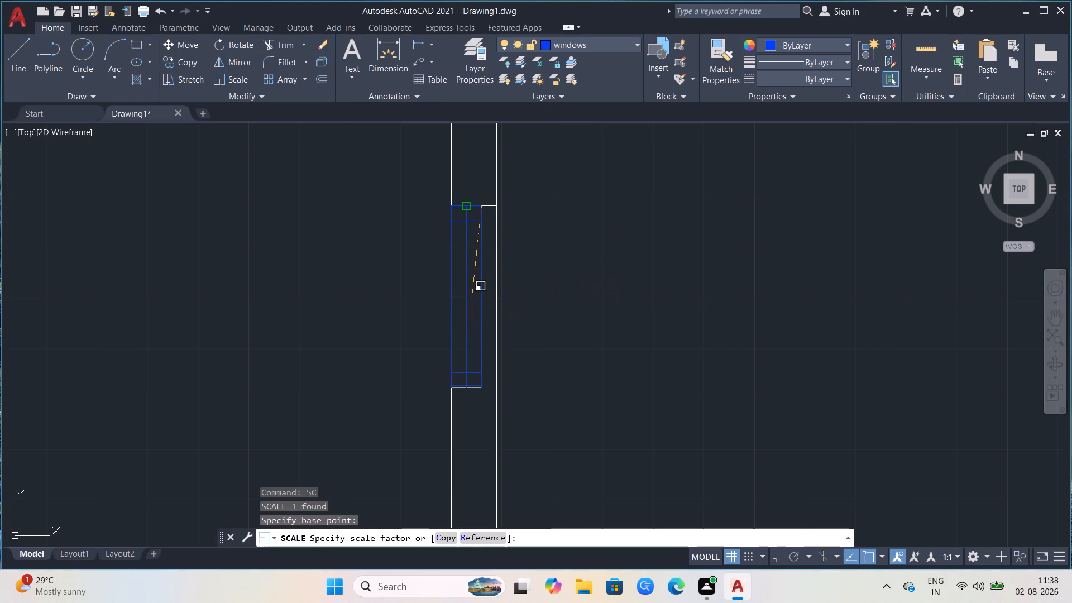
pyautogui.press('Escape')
# Scale up the ungrouped west-wall window's outline, centre line and two cross lines from its northwest corner, roughly to the opening's full length.
pyautogui.click(486, 287)
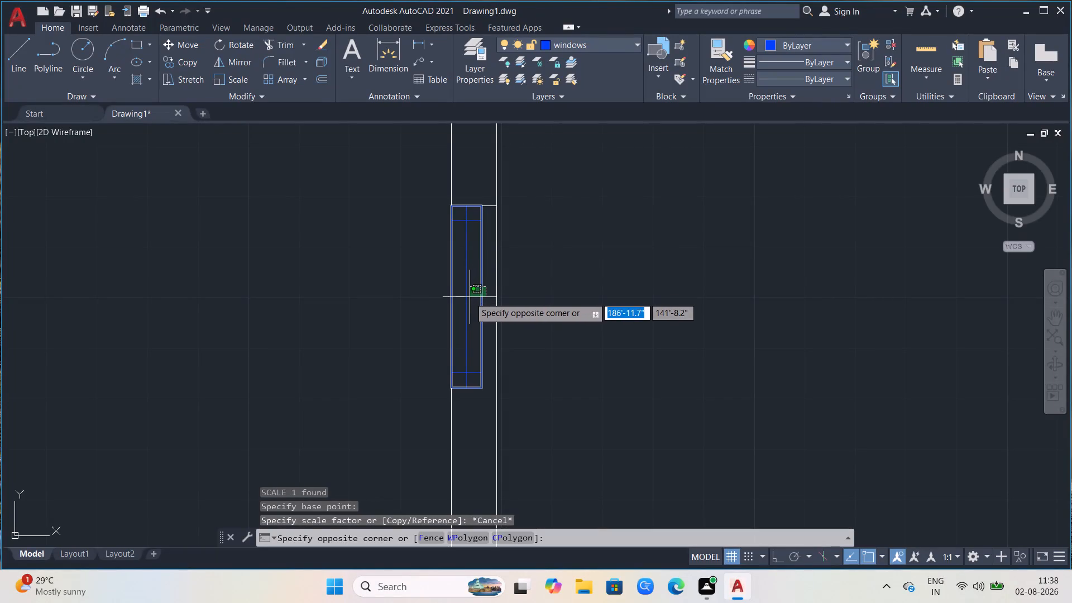
pyautogui.click(465, 302)
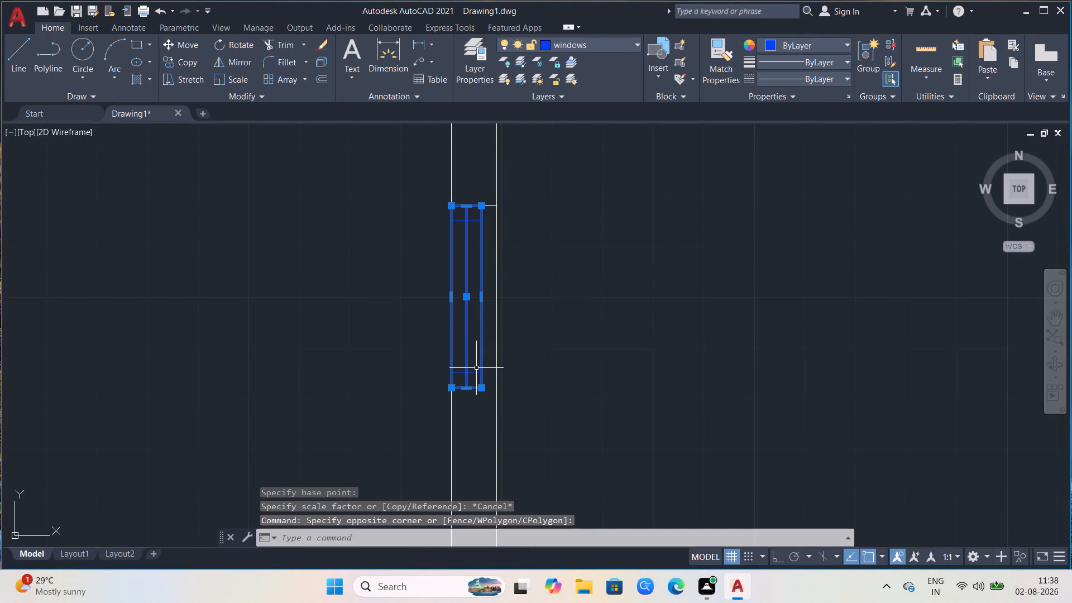
pyautogui.click(476, 372)
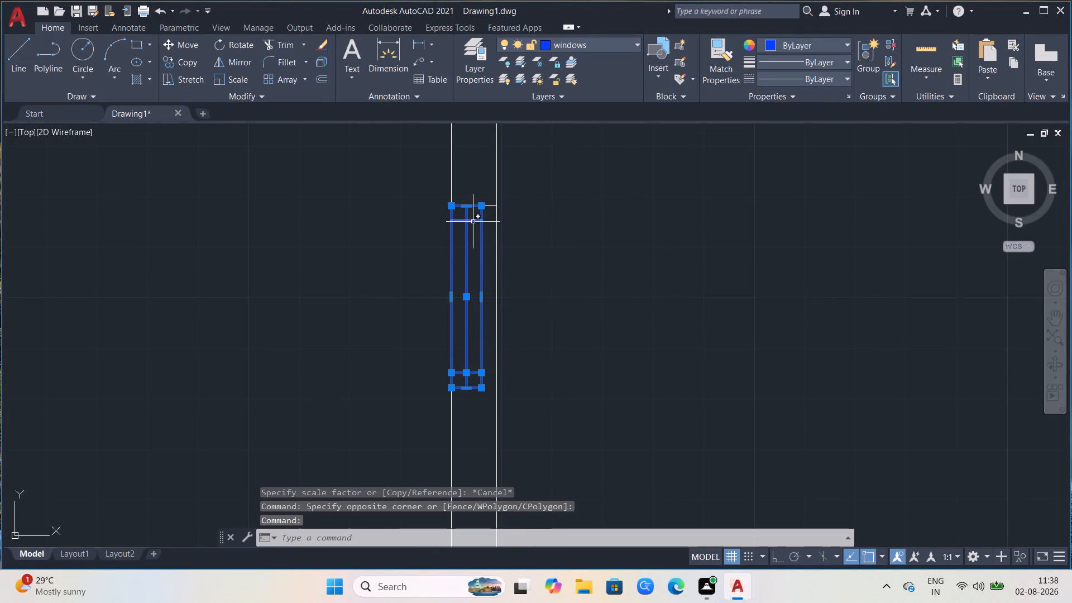
pyautogui.click(473, 222)
pyautogui.write('sc')
pyautogui.press('Return')
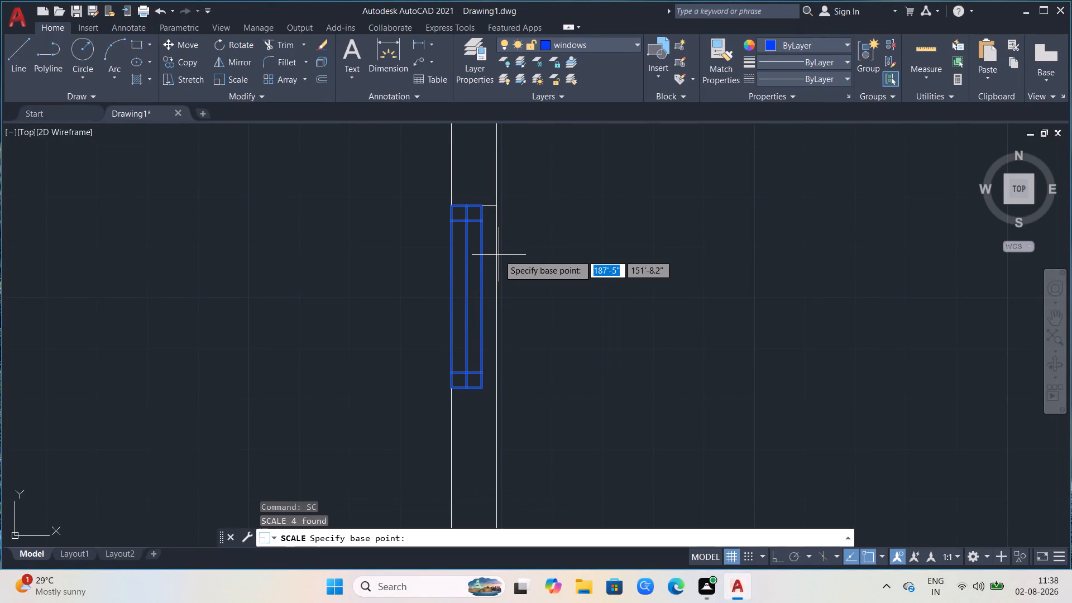
pyautogui.click(448, 210)
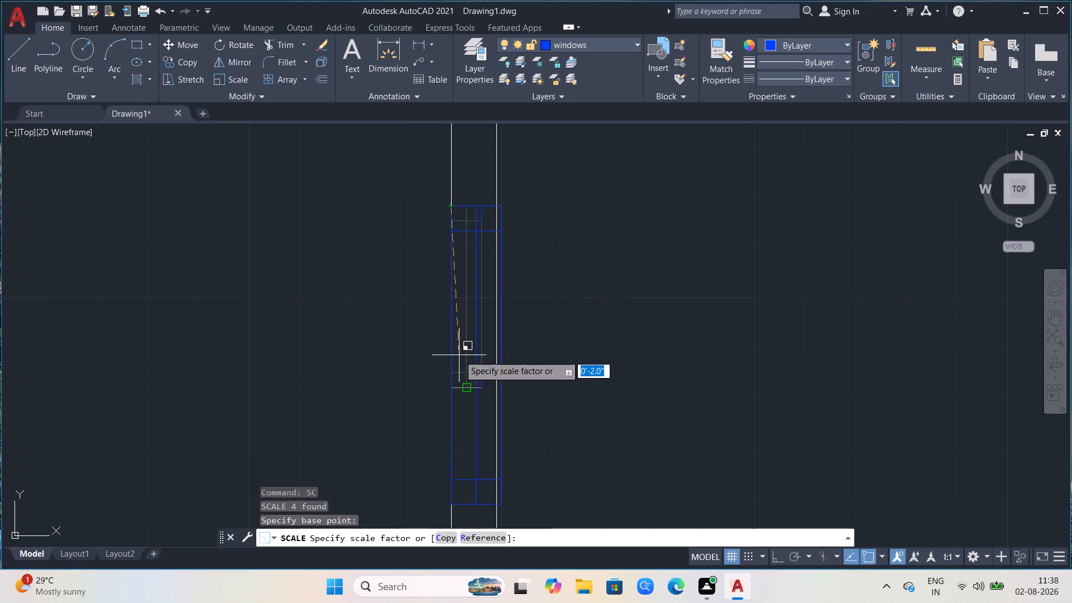
pyautogui.scroll(-1, 509, 290)
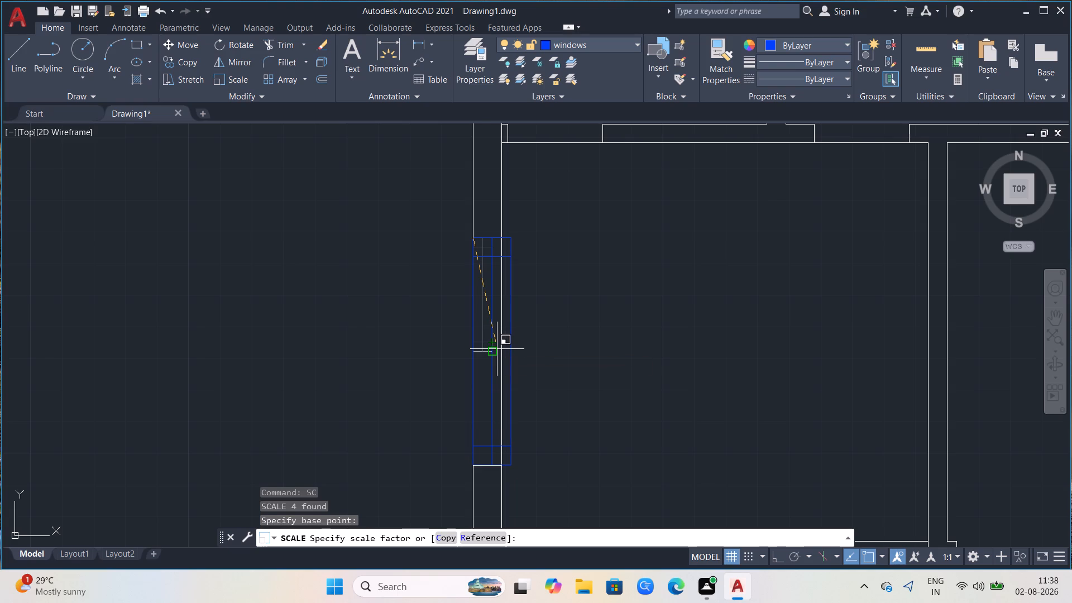
pyautogui.click(497, 349)
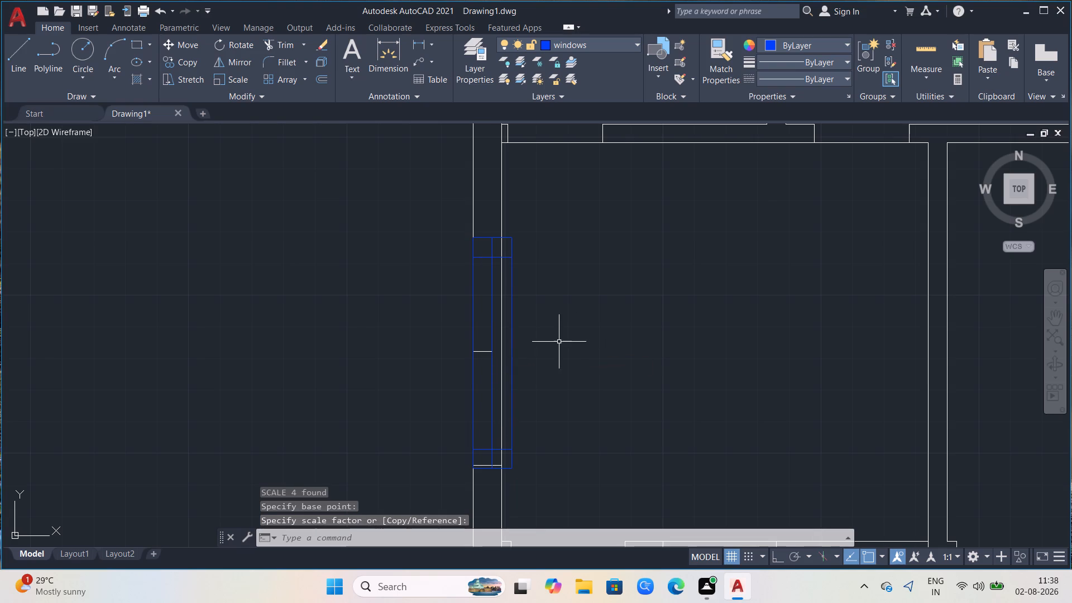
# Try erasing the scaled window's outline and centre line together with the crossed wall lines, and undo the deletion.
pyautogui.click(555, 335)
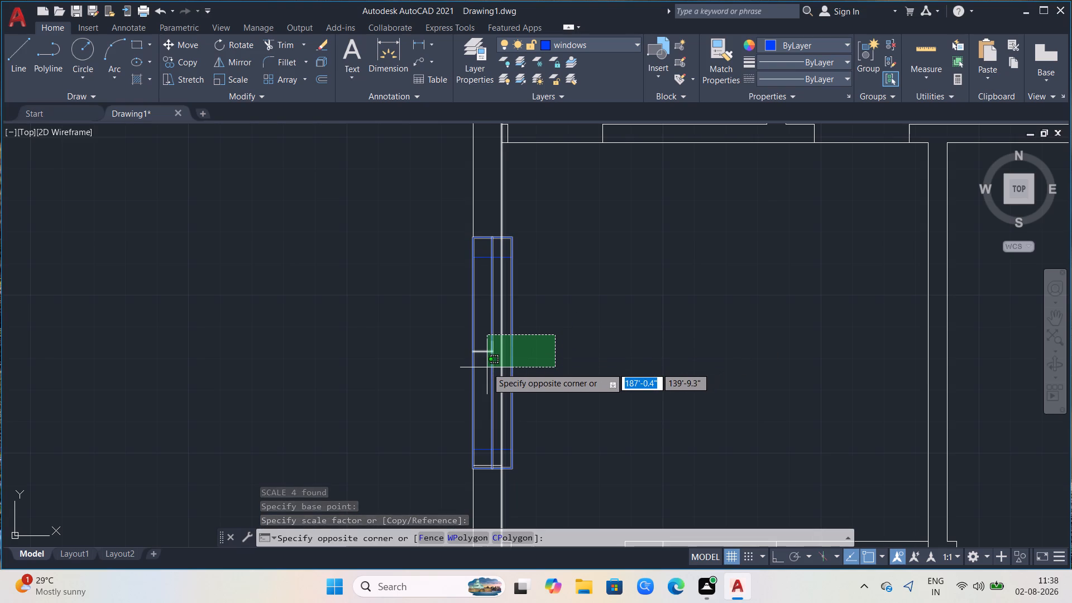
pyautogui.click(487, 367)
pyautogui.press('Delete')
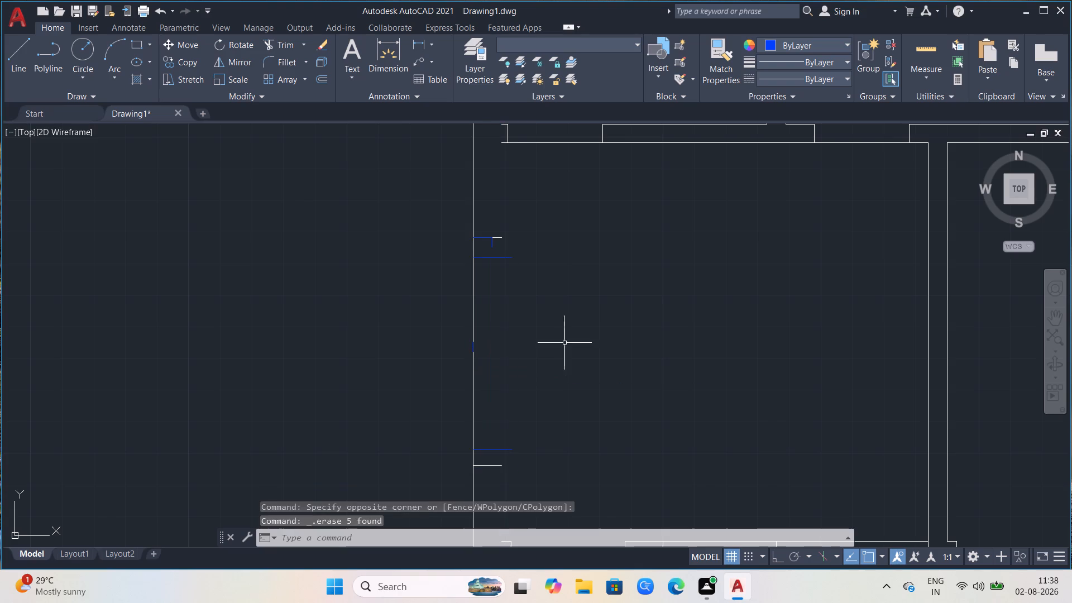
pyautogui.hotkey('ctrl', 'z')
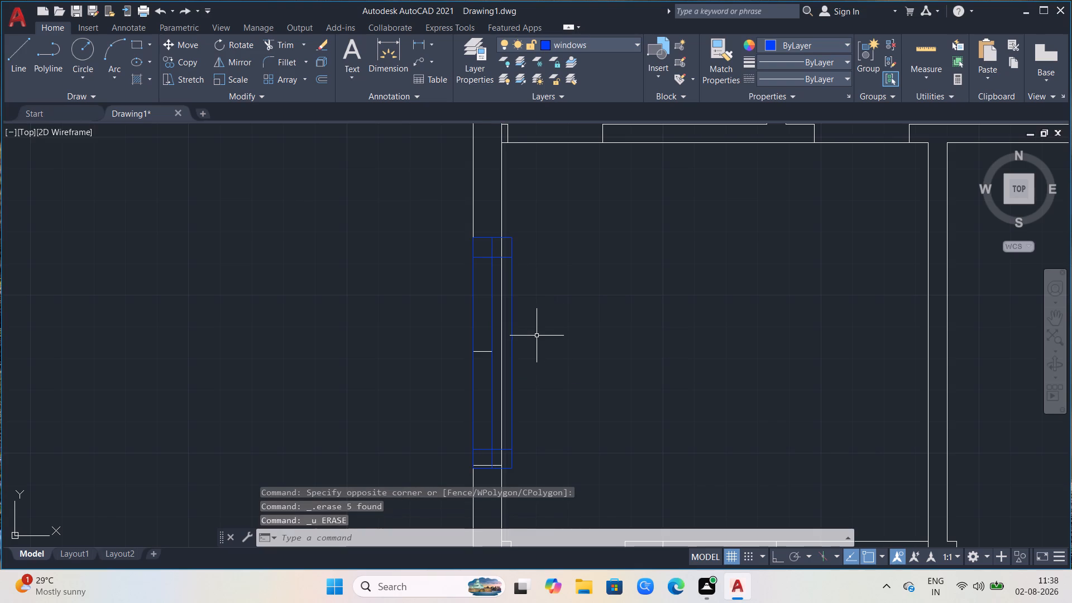
# Stretch the window outline's northeast, southeast and southwest corners onto the corners of the exterior west wall opening.
pyautogui.click(511, 305)
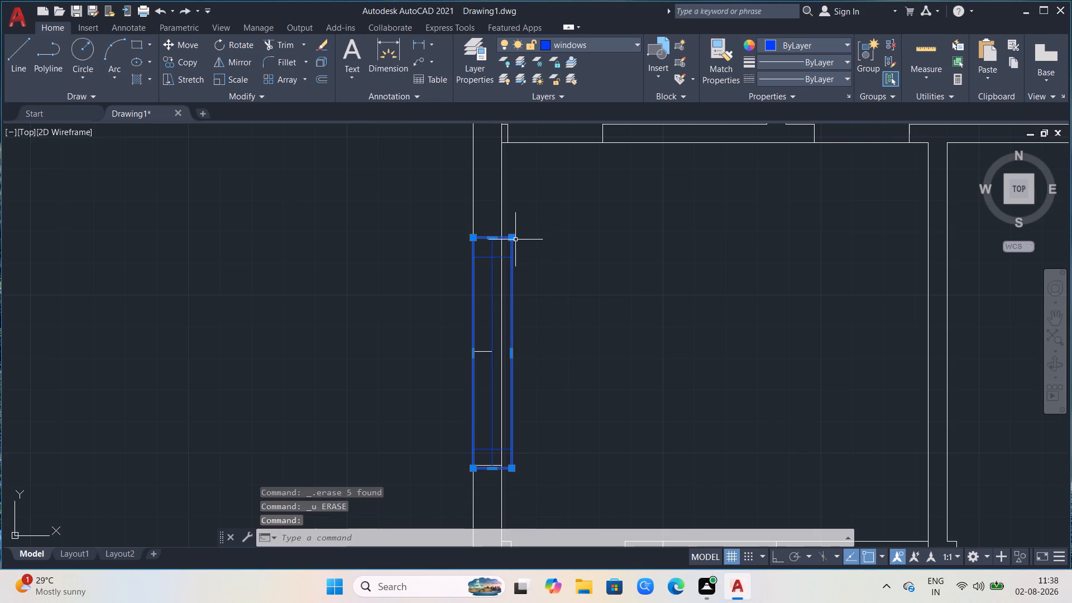
pyautogui.click(514, 240)
pyautogui.click(504, 236)
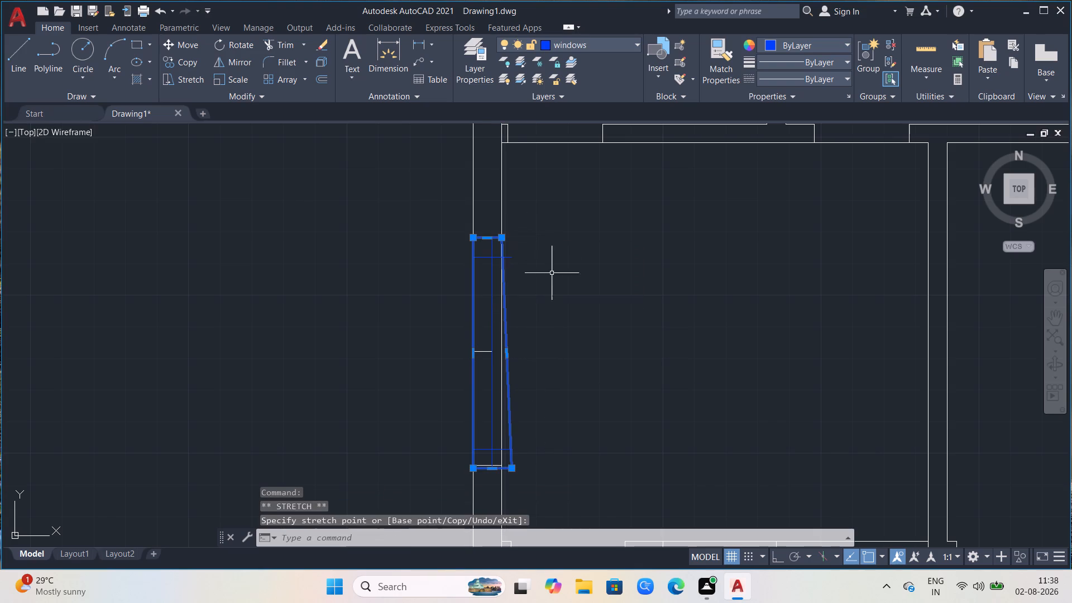
pyautogui.click(512, 466)
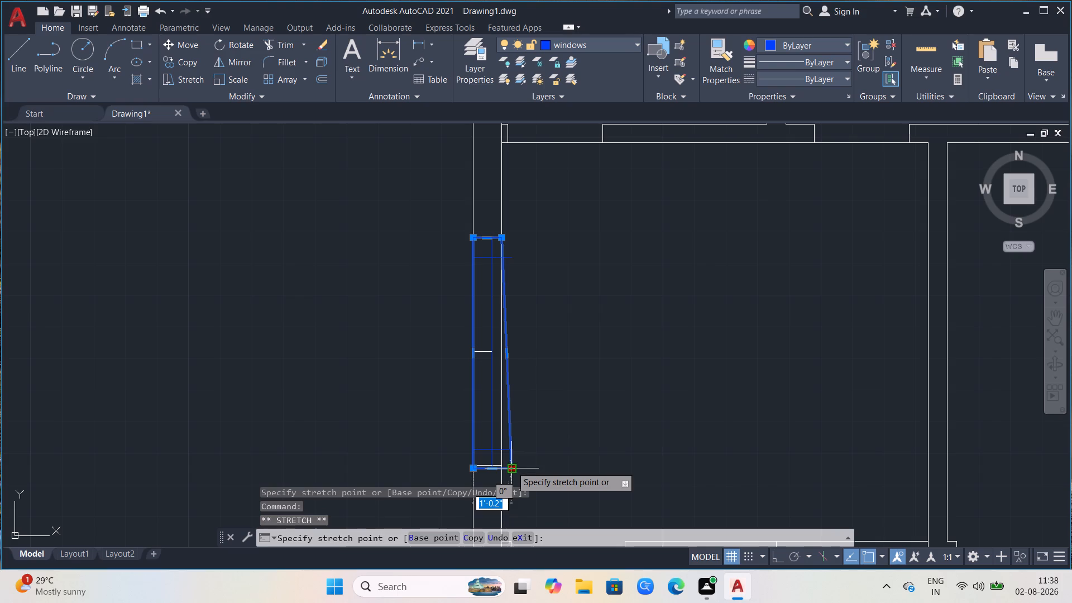
pyautogui.scroll(4, 499, 465)
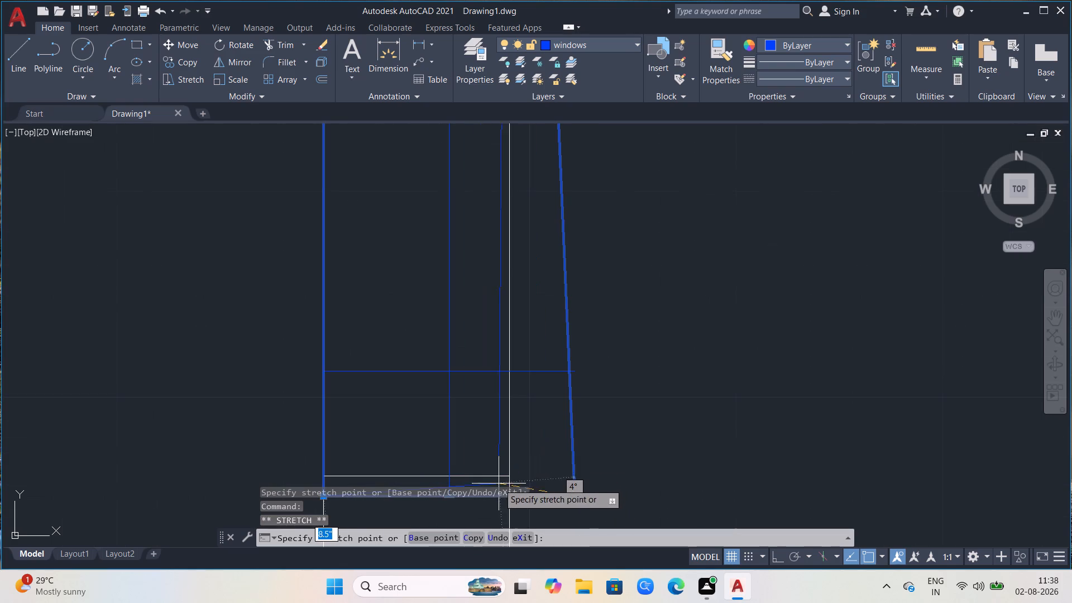
pyautogui.click(507, 477)
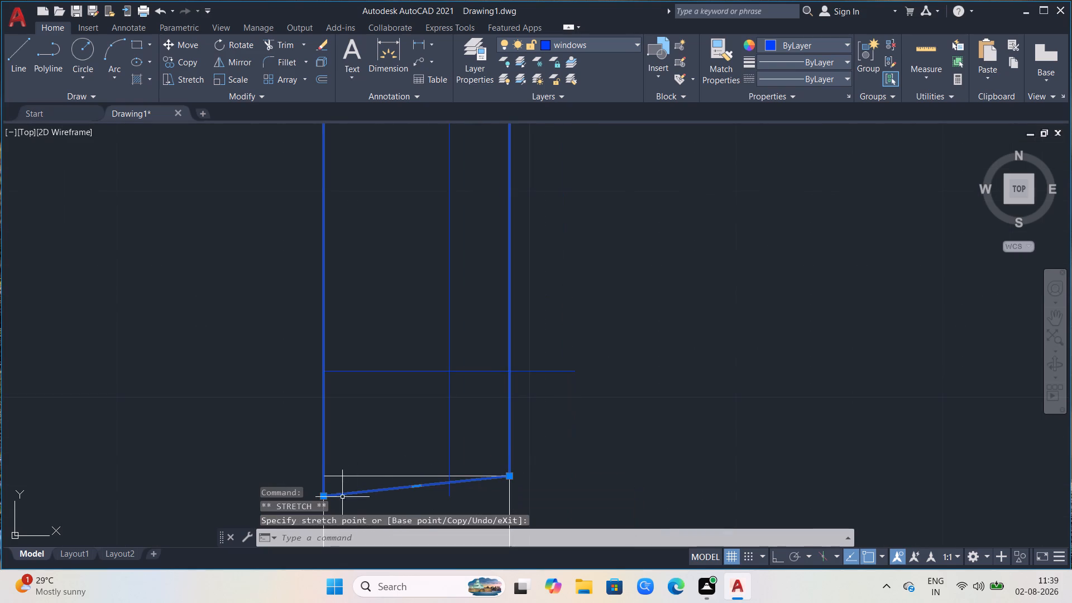
pyautogui.click(324, 499)
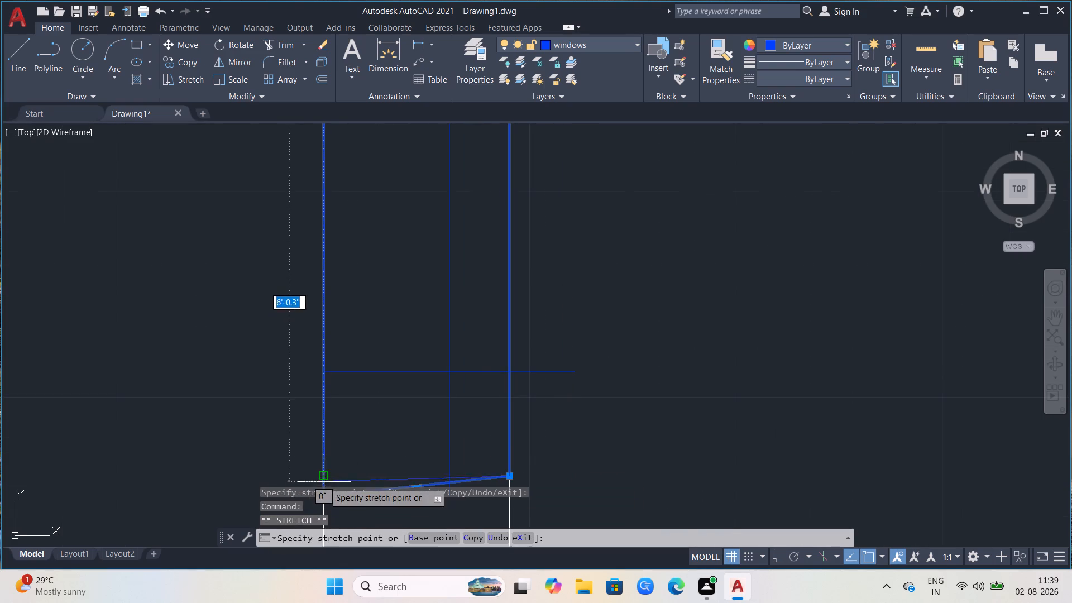
pyautogui.click(326, 477)
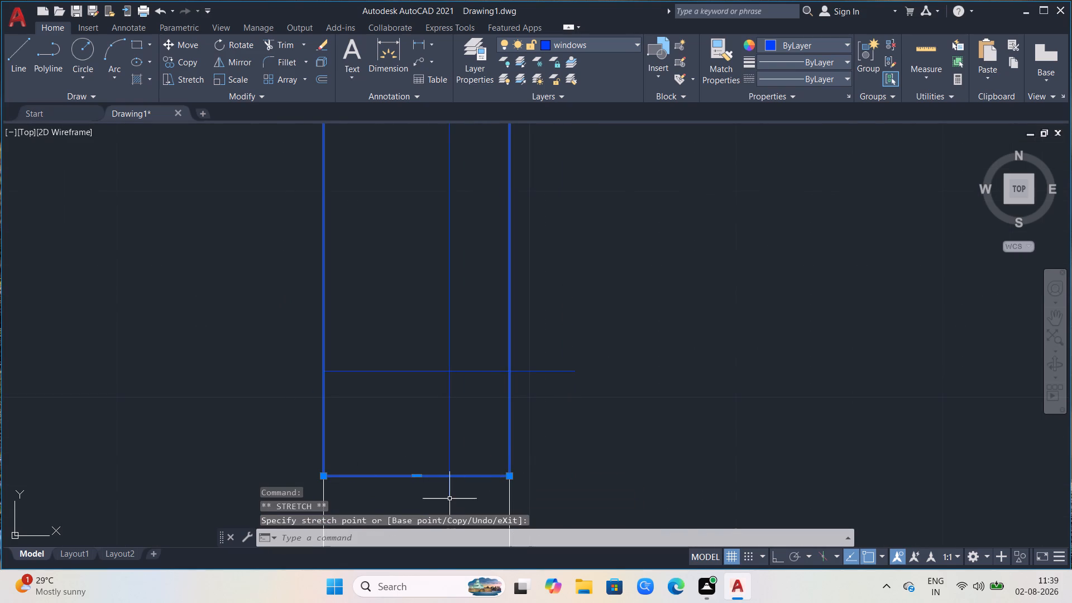
# Stretch the south and north ends of the window's centre line to about the middle of the outline's short edges.
pyautogui.click(451, 498)
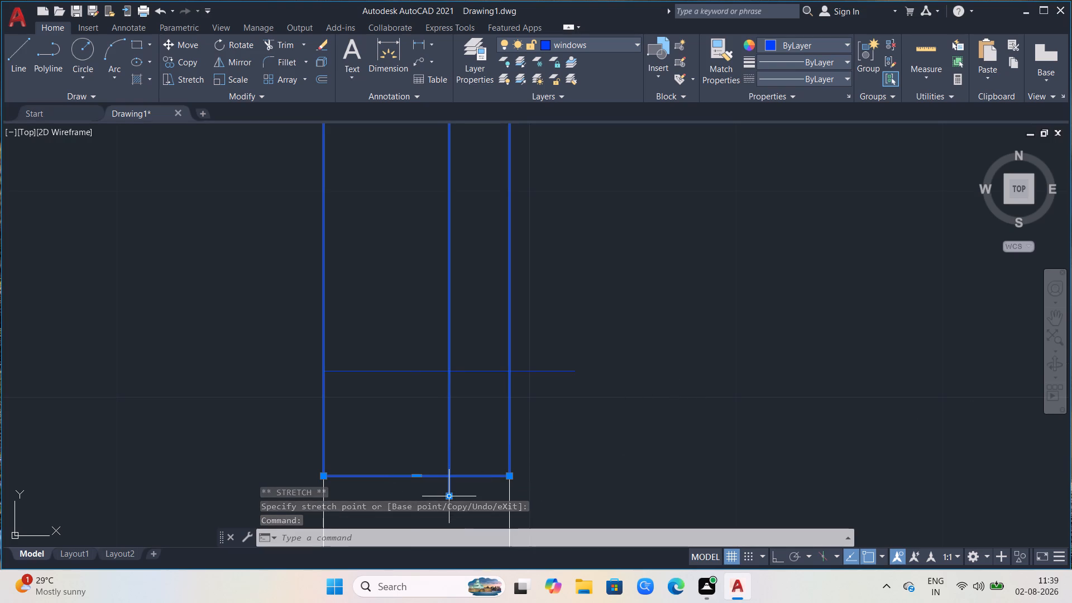
pyautogui.moveTo(449, 495); pyautogui.dragTo(420, 476)
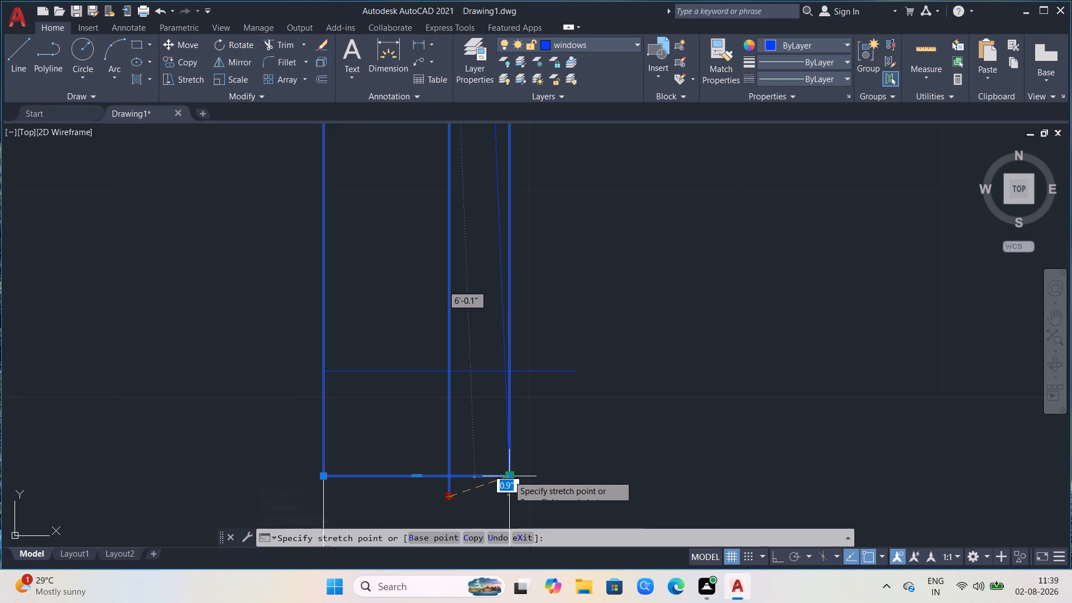
pyautogui.click(422, 477)
pyautogui.scroll(-2, 528, 439)
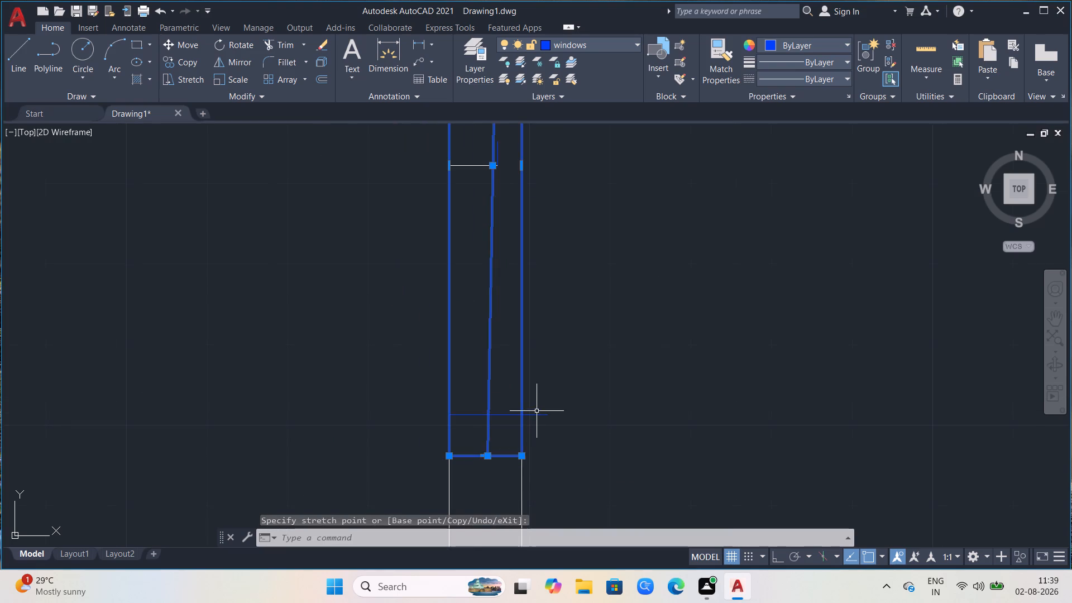
pyautogui.scroll(-1, 537, 411)
pyautogui.scroll(-2, 573, 314)
pyautogui.scroll(1, 648, 188)
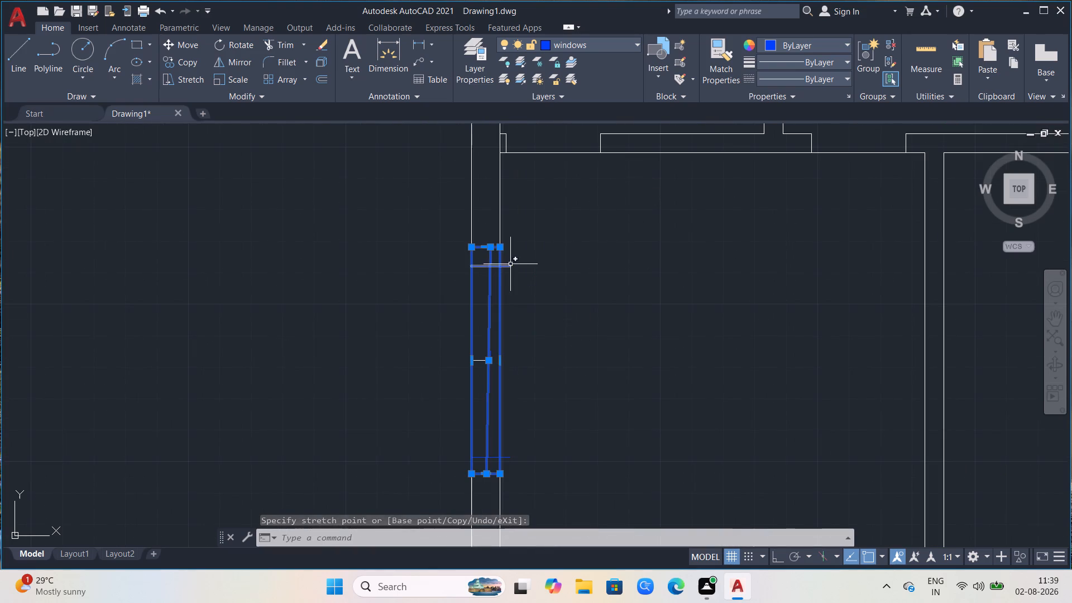
pyautogui.scroll(3, 510, 264)
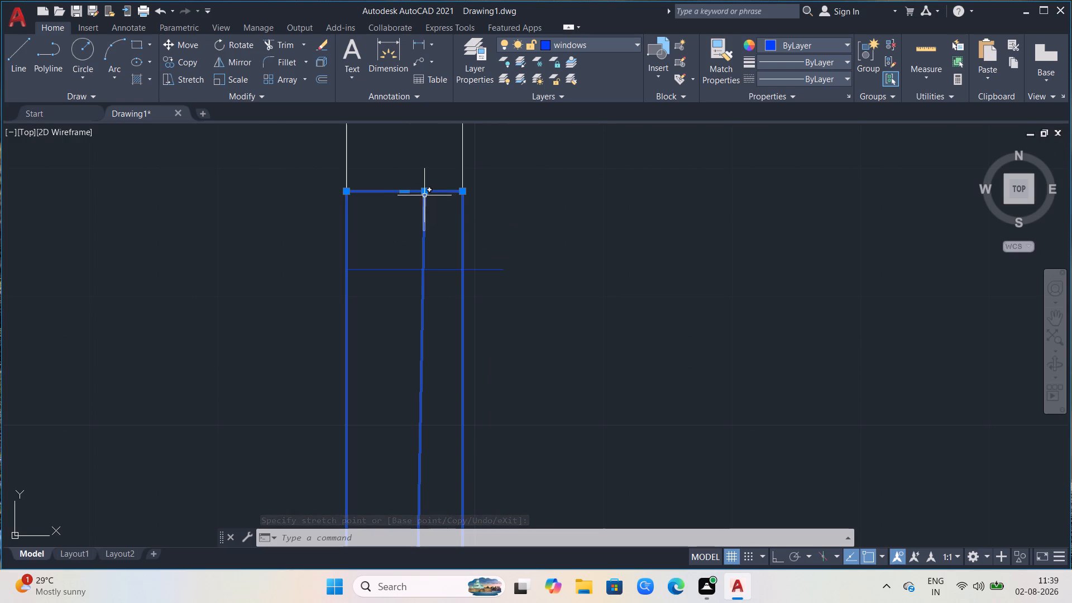
pyautogui.moveTo(424, 194); pyautogui.dragTo(405, 194)
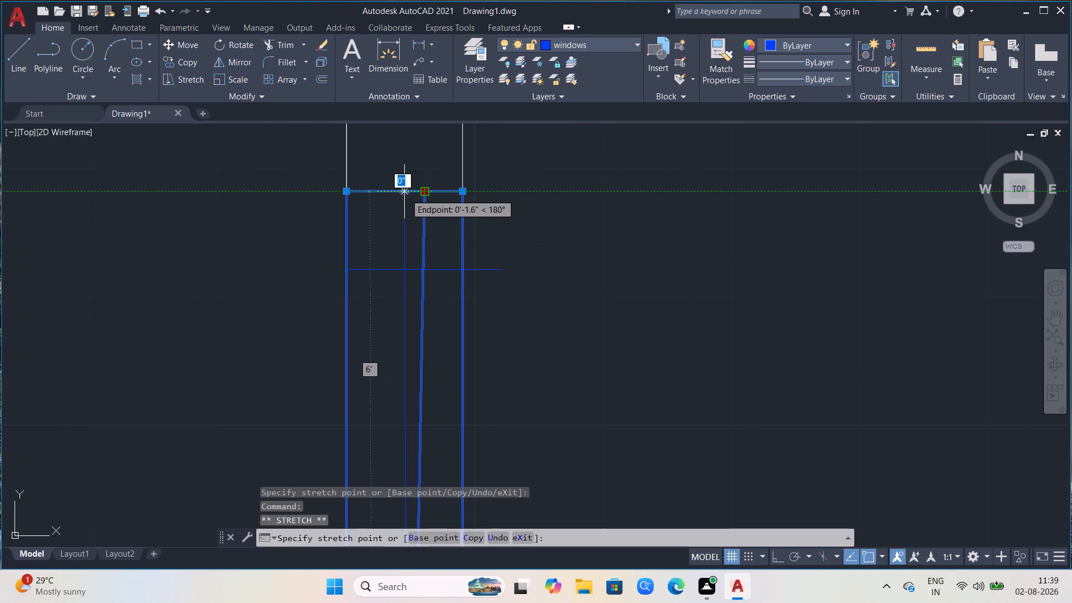
pyautogui.click(405, 194)
pyautogui.scroll(-1, 679, 269)
pyautogui.scroll(-1, 411, 277)
pyautogui.scroll(-1, 696, 245)
pyautogui.scroll(1, 636, 438)
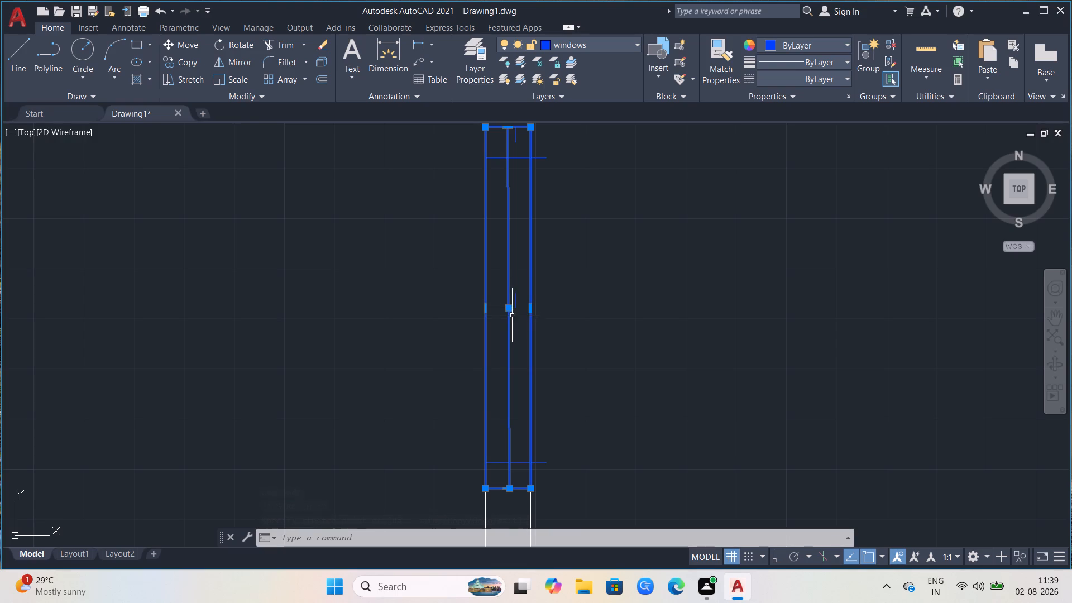
pyautogui.scroll(-2, 525, 314)
pyautogui.scroll(-1, 665, 371)
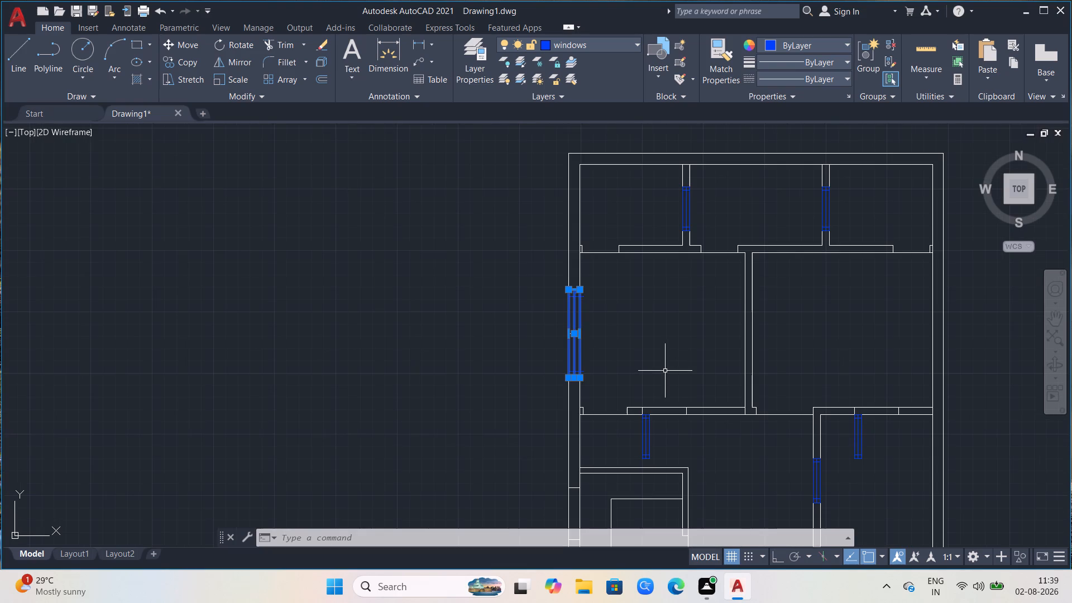
pyautogui.scroll(2, 652, 376)
pyautogui.scroll(-2, 652, 376)
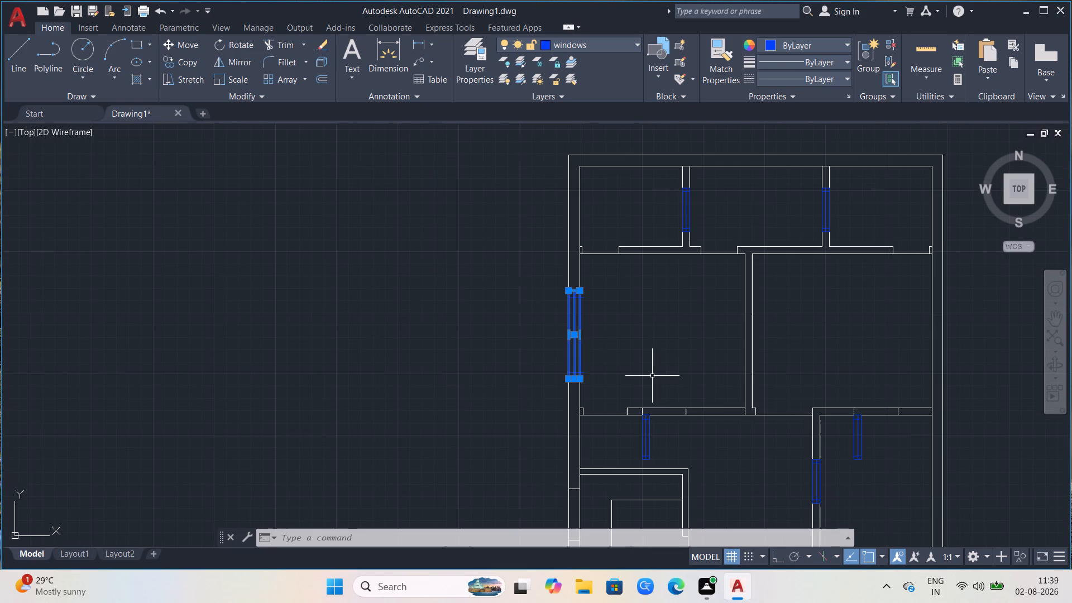
pyautogui.scroll(2, 606, 334)
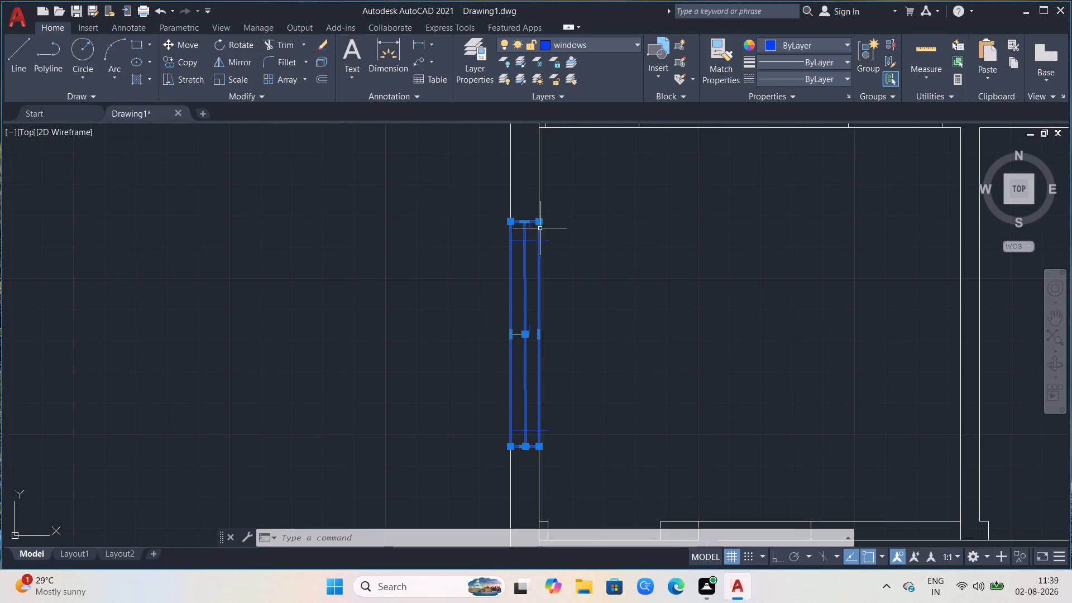
pyautogui.press('Escape')
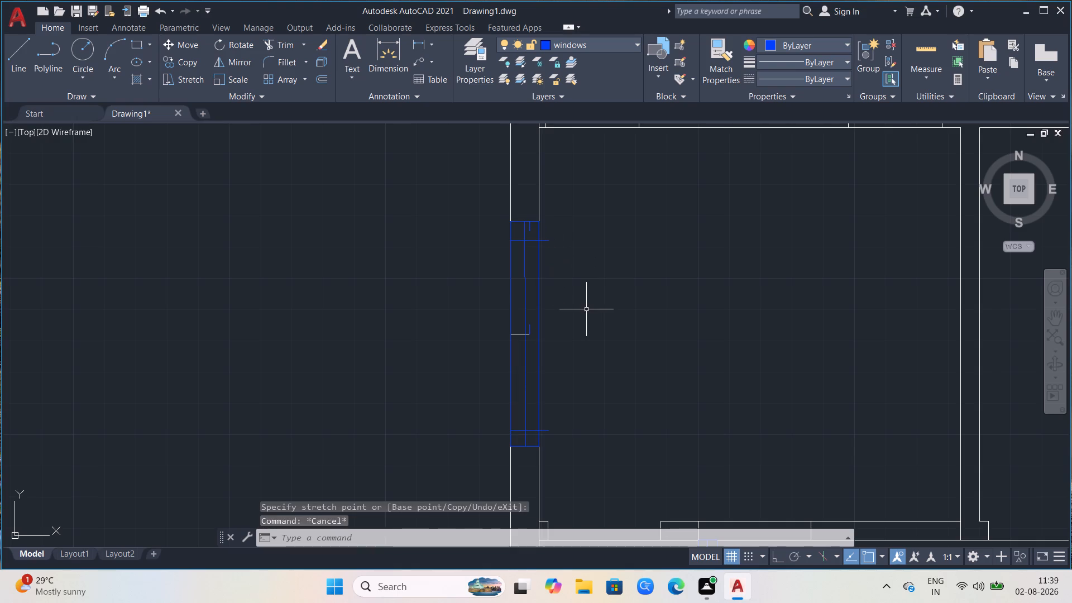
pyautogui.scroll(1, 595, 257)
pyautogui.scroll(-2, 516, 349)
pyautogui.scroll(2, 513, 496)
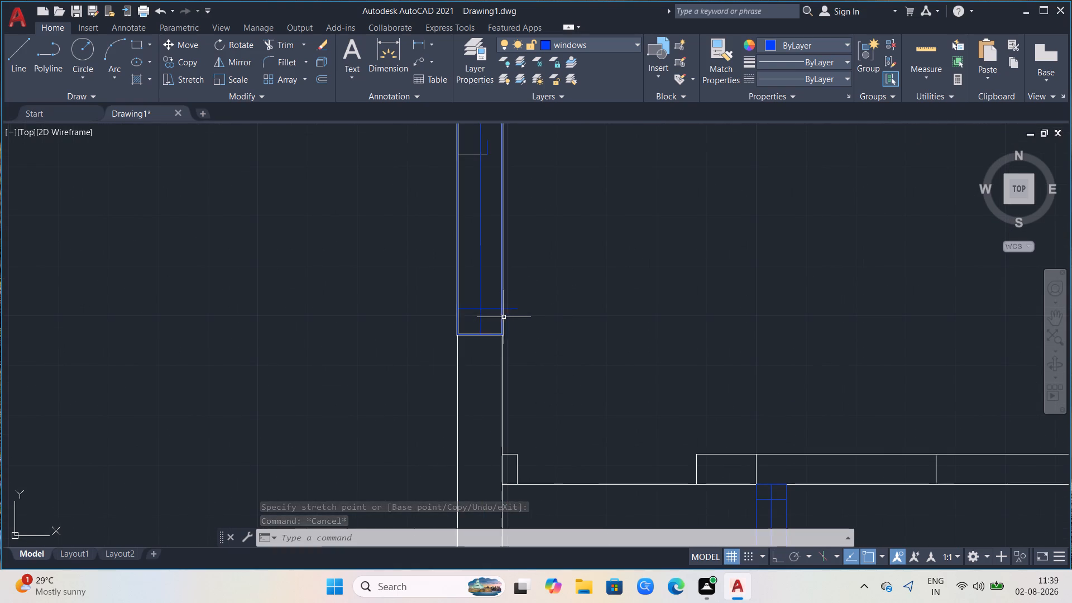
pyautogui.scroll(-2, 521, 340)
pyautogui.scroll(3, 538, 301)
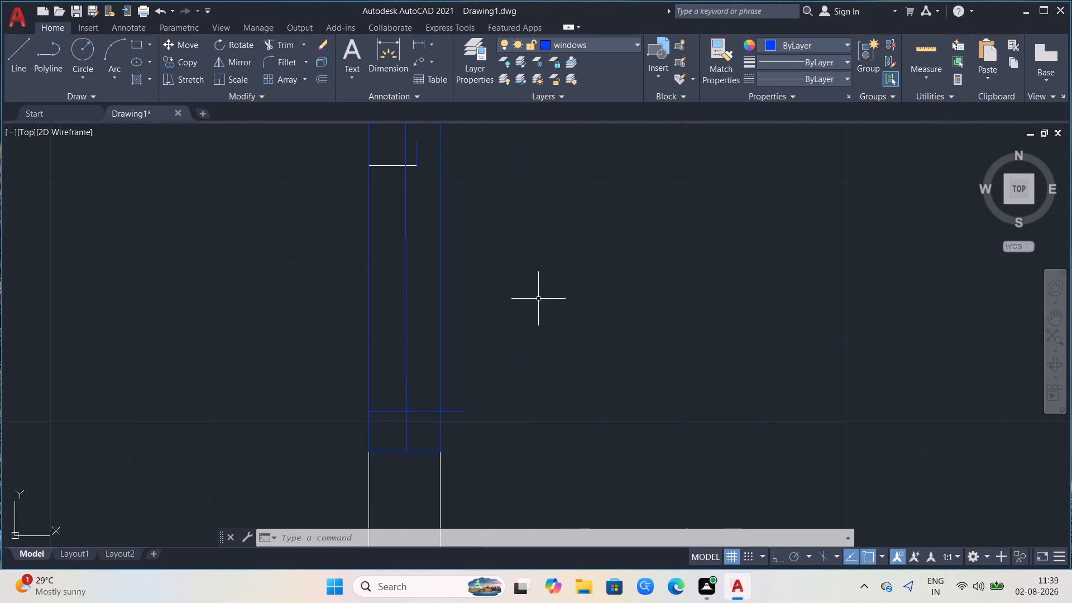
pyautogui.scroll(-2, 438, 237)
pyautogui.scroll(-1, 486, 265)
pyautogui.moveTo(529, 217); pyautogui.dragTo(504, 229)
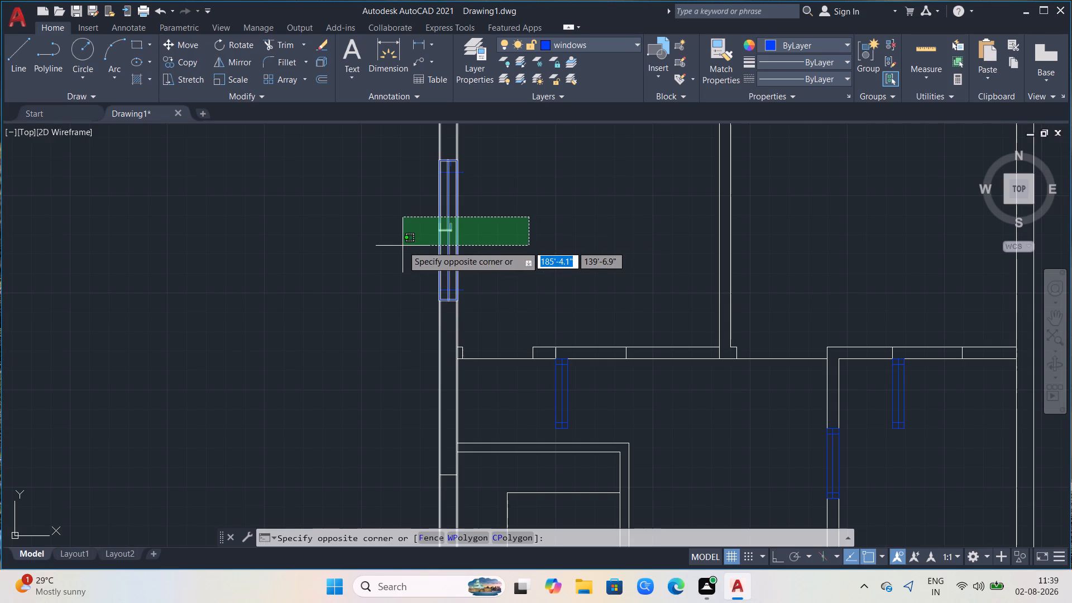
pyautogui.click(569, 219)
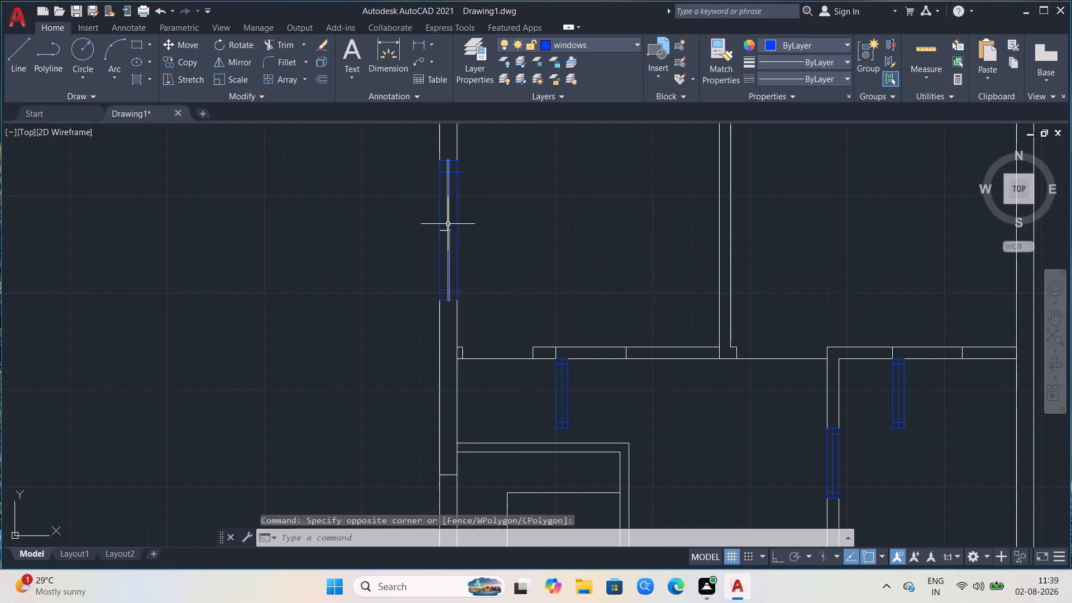
# Erase the west-wall window's old centre line, both overhanging cross lines and the leftover line fragments inside its outline.
pyautogui.click(448, 224)
pyautogui.press('Delete')
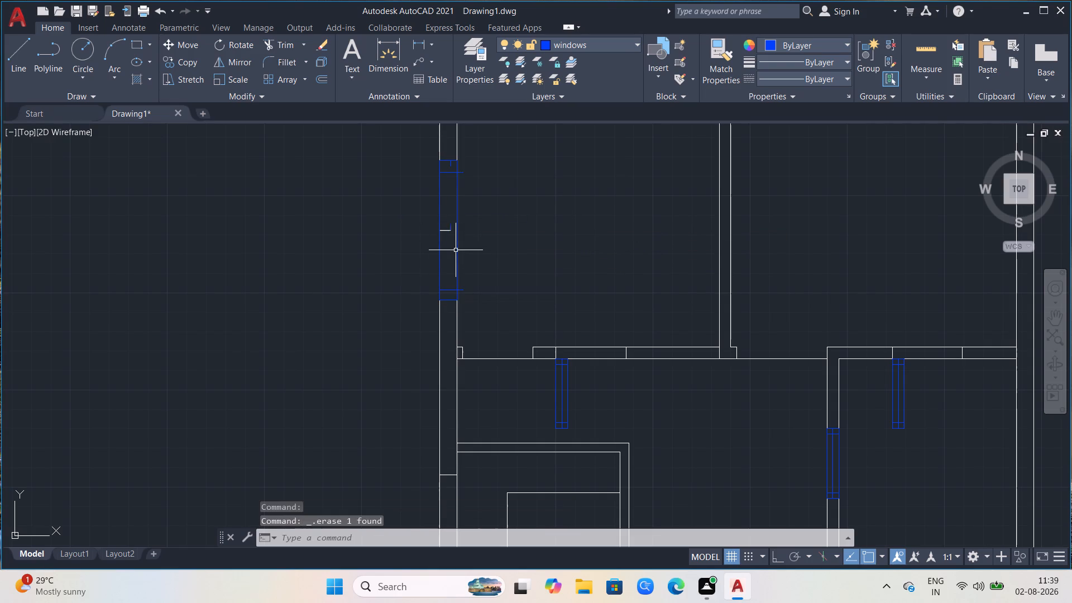
pyautogui.scroll(2, 452, 169)
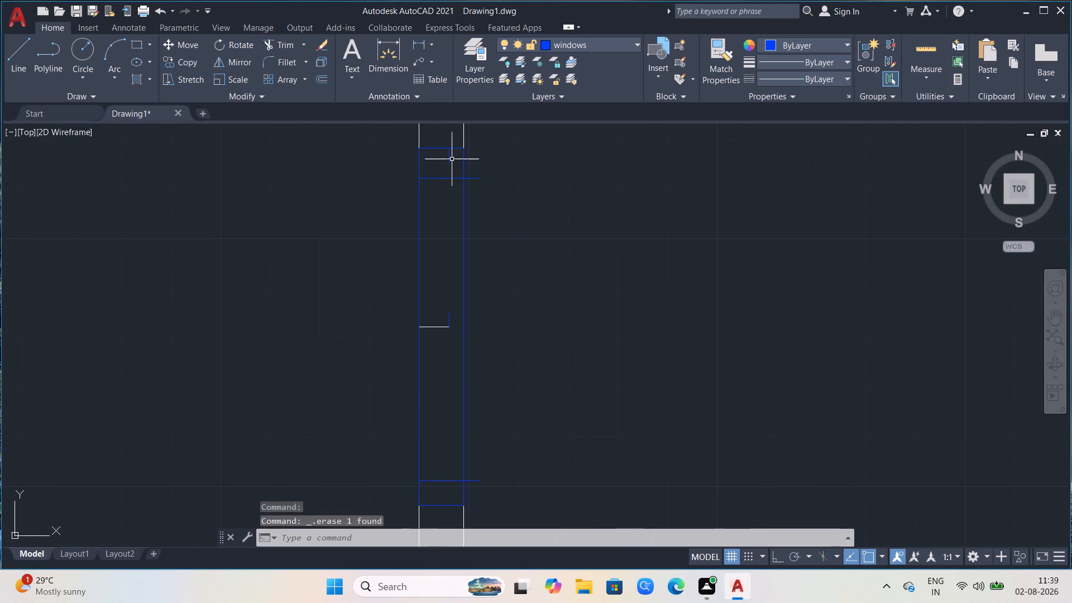
pyautogui.click(449, 158)
pyautogui.press('Delete')
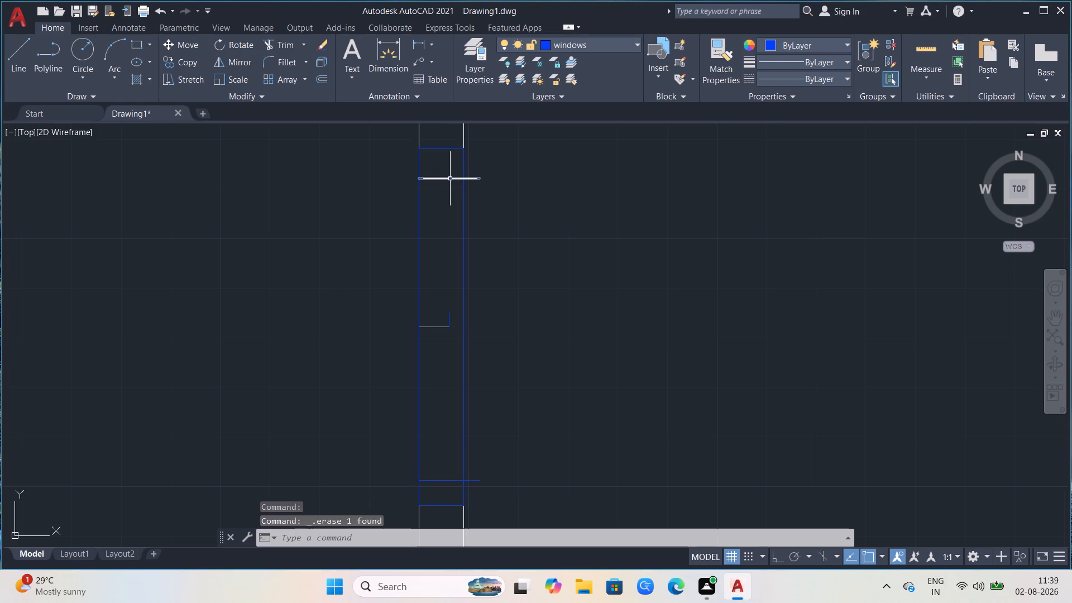
pyautogui.click(450, 178)
pyautogui.press('Delete')
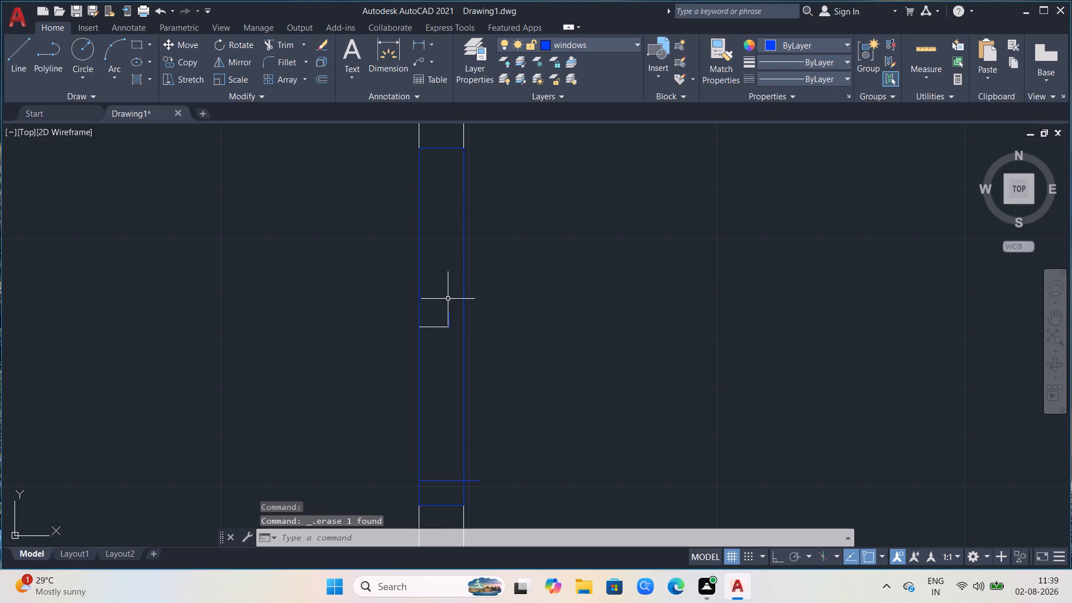
pyautogui.click(448, 305)
pyautogui.click(442, 342)
pyautogui.press('Delete')
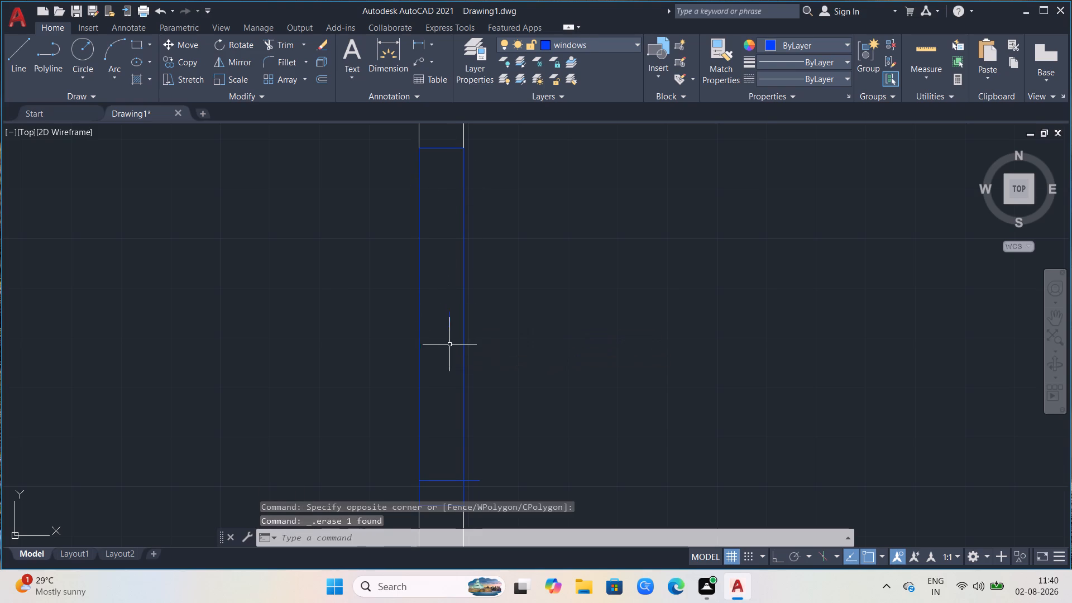
pyautogui.click(452, 320)
pyautogui.click(449, 321)
pyautogui.press('Delete')
pyautogui.scroll(-1, 619, 304)
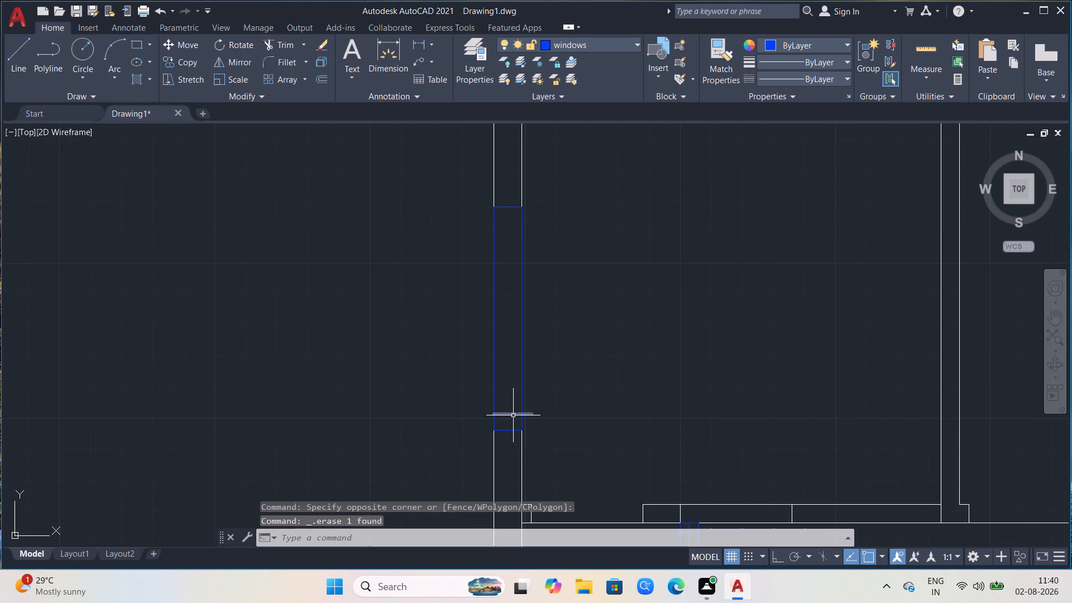
pyautogui.click(513, 415)
pyautogui.press('Delete')
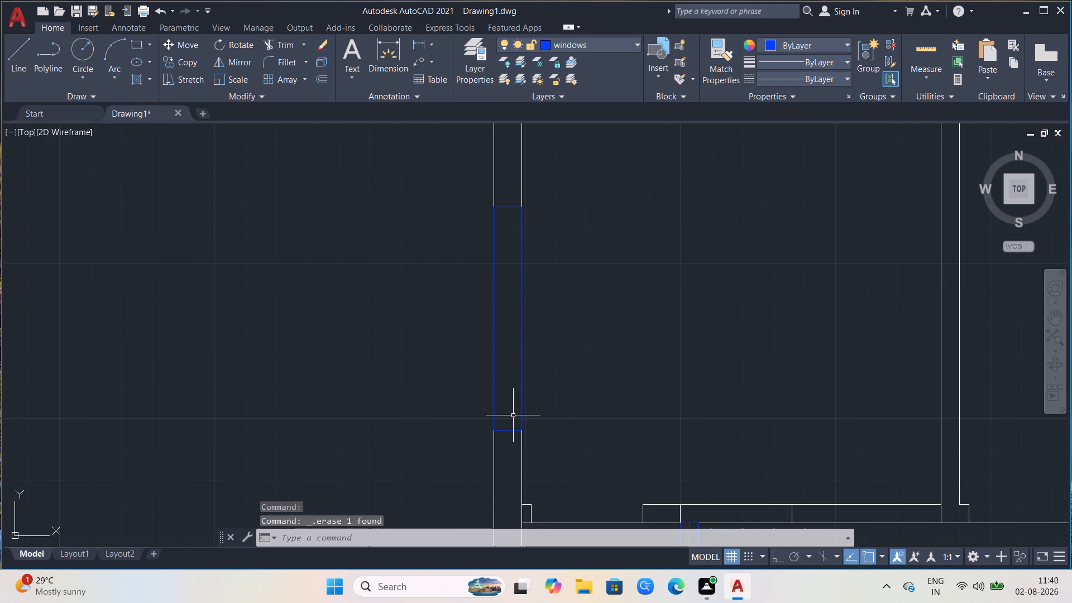
# Draw a straight vertical centre line in the west-wall window, from the midpoint between its north corners to the south edge.
pyautogui.scroll(-1, 557, 371)
pyautogui.scroll(1, 629, 358)
pyautogui.scroll(-1, 619, 371)
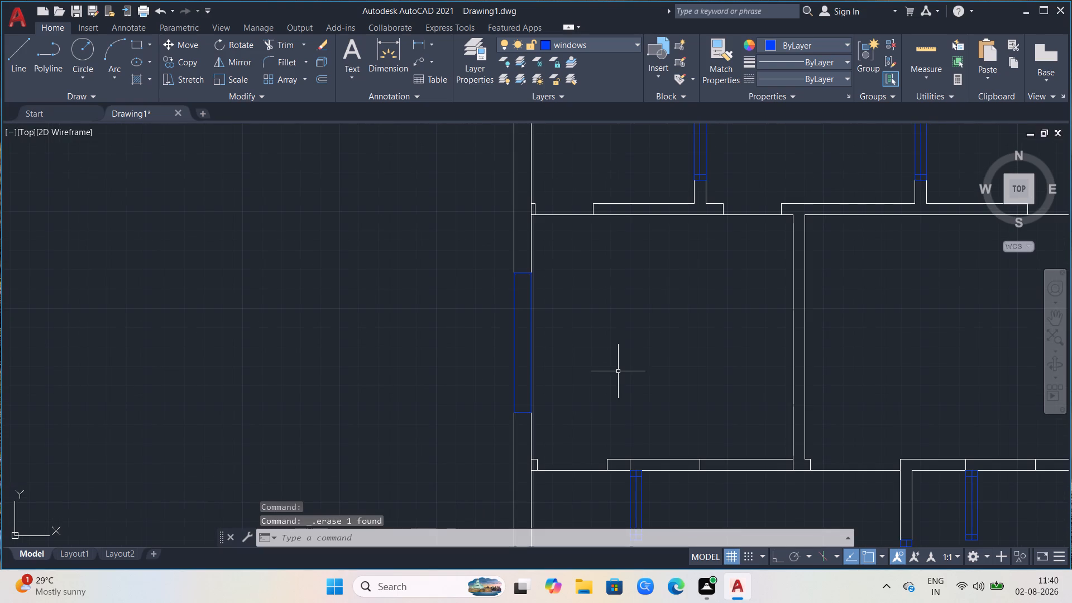
pyautogui.click(23, 45)
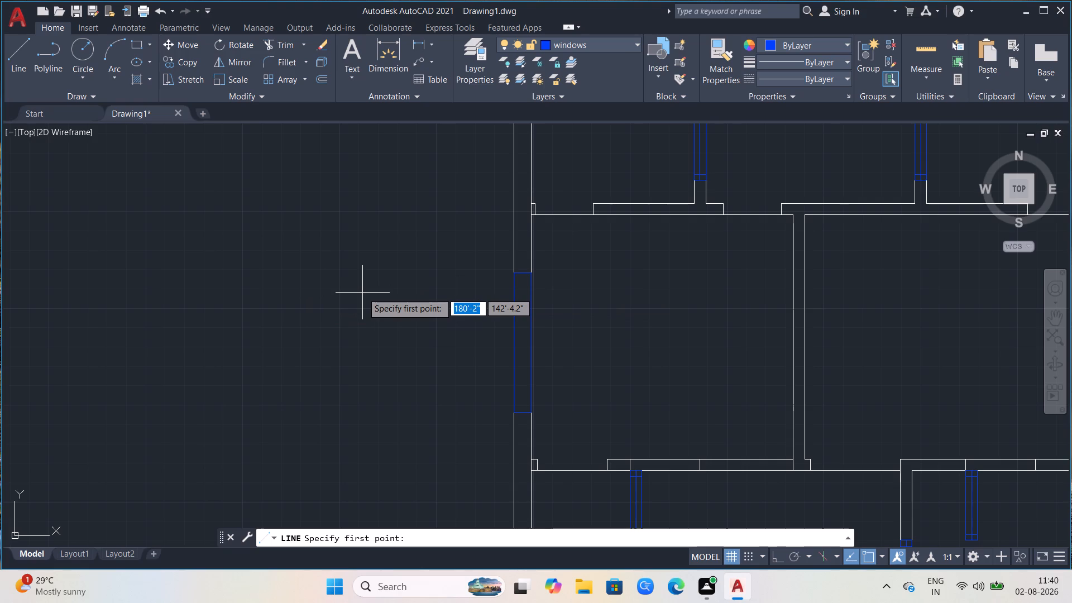
pyautogui.press('m')
pyautogui.press('2')
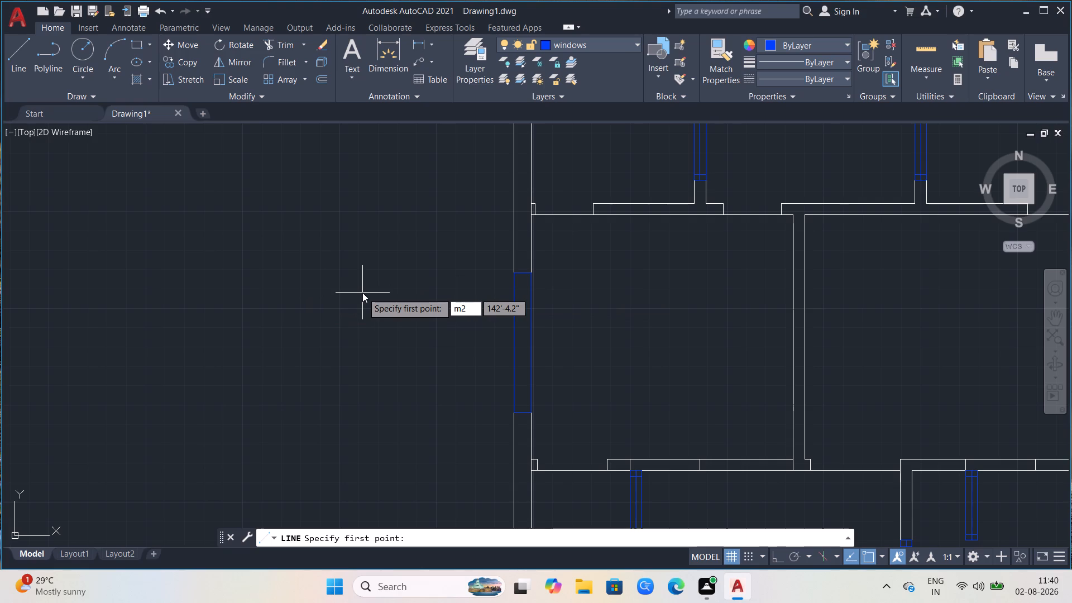
pyautogui.press('p')
pyautogui.press('Return')
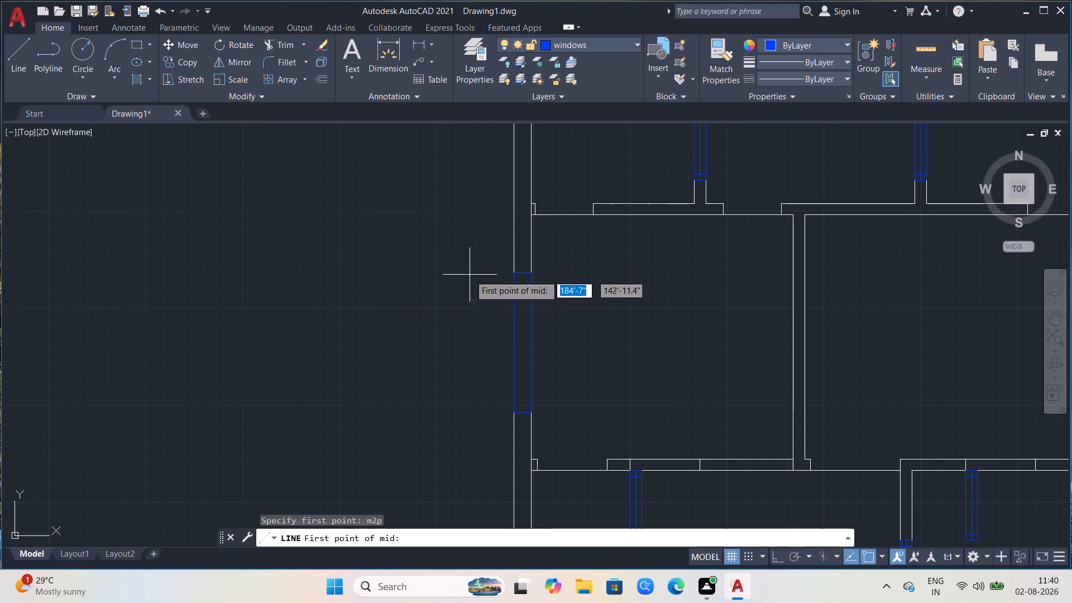
pyautogui.click(511, 271)
pyautogui.click(534, 271)
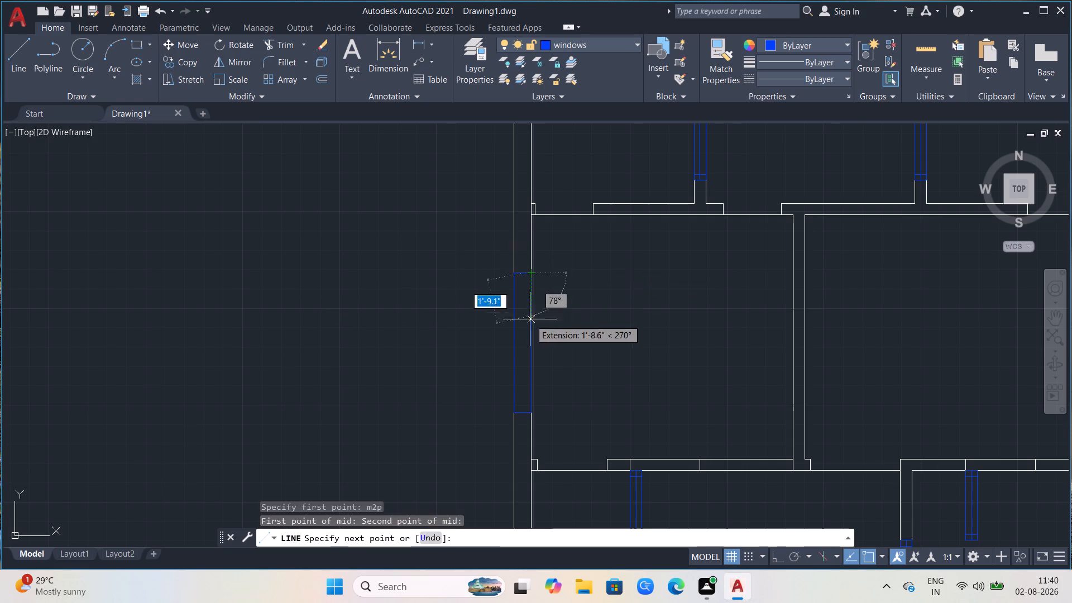
pyautogui.press('F8')
pyautogui.click(524, 417)
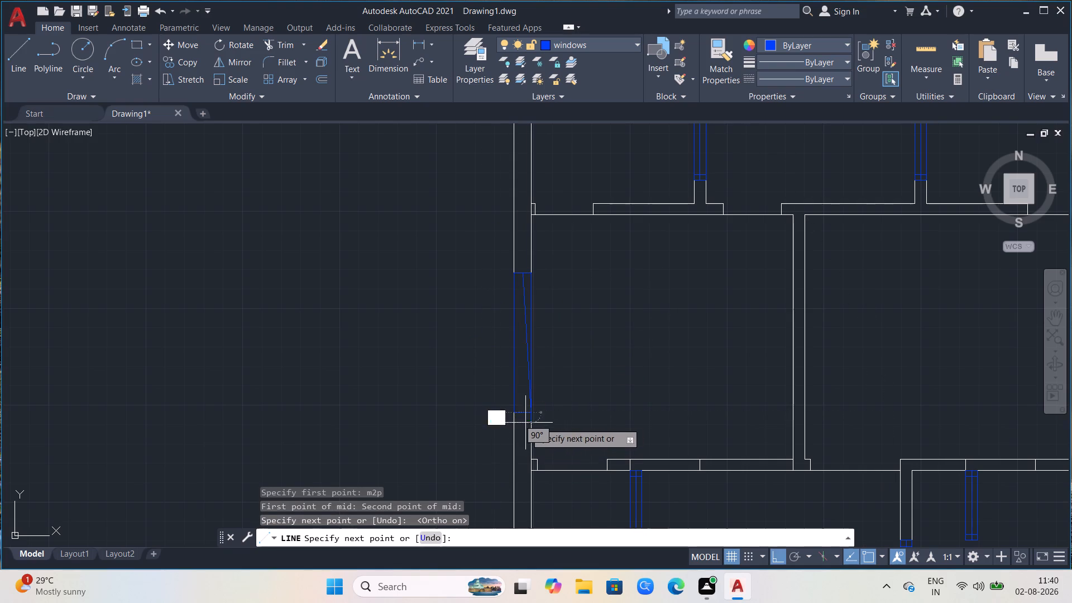
pyautogui.hotkey('ctrl', 'z')
pyautogui.scroll(4, 523, 423)
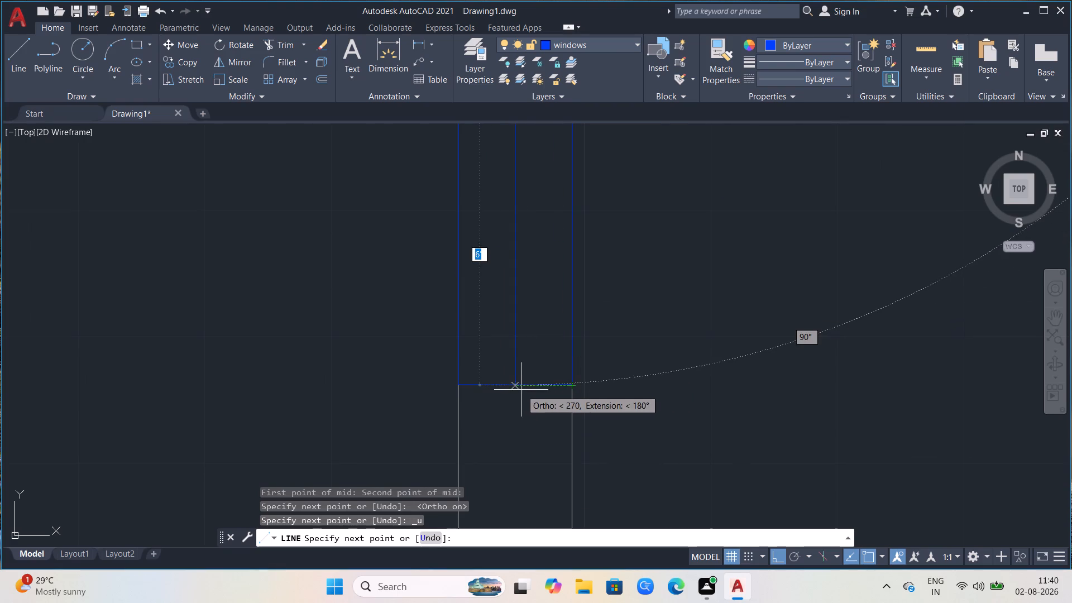
pyautogui.click(515, 386)
pyautogui.press('Escape')
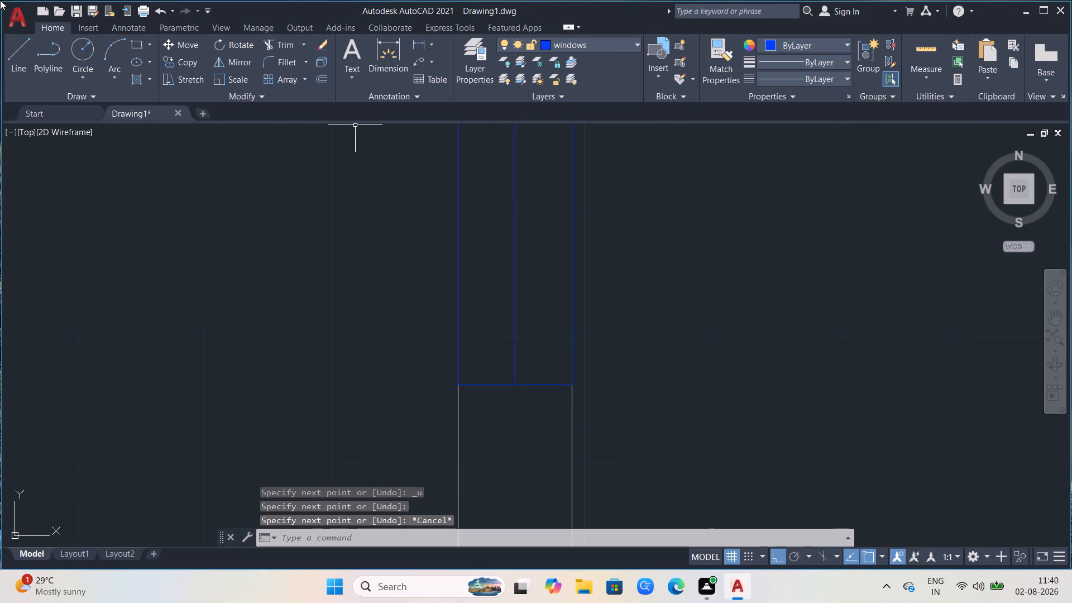
# Draw a line from the window's southwest corner 3" up its west side and across to its east side.
pyautogui.click(18, 56)
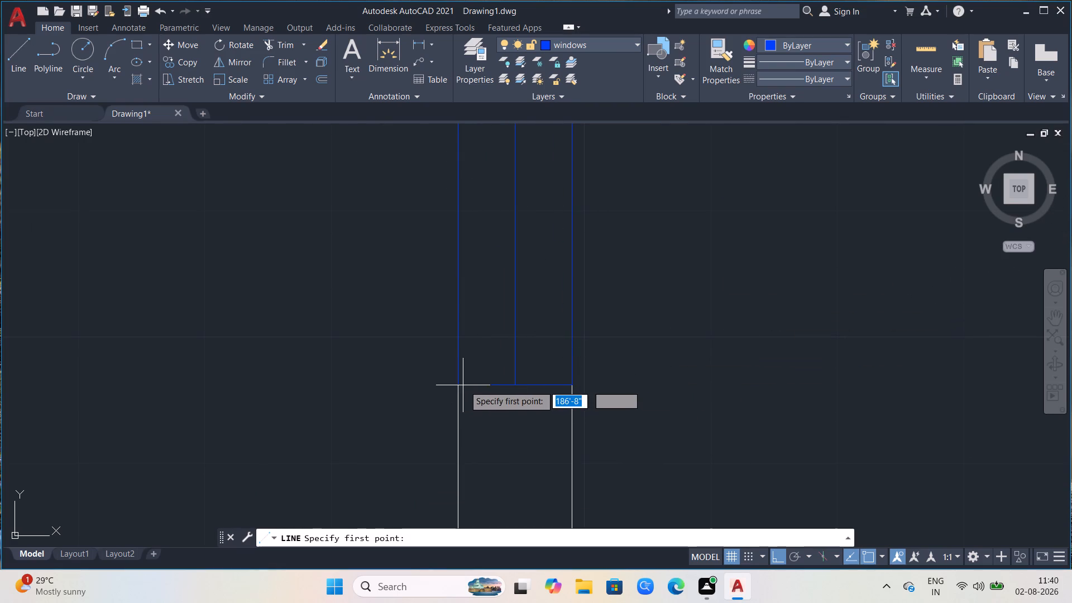
pyautogui.moveTo(458, 386); pyautogui.dragTo(452, 377)
pyautogui.press('3')
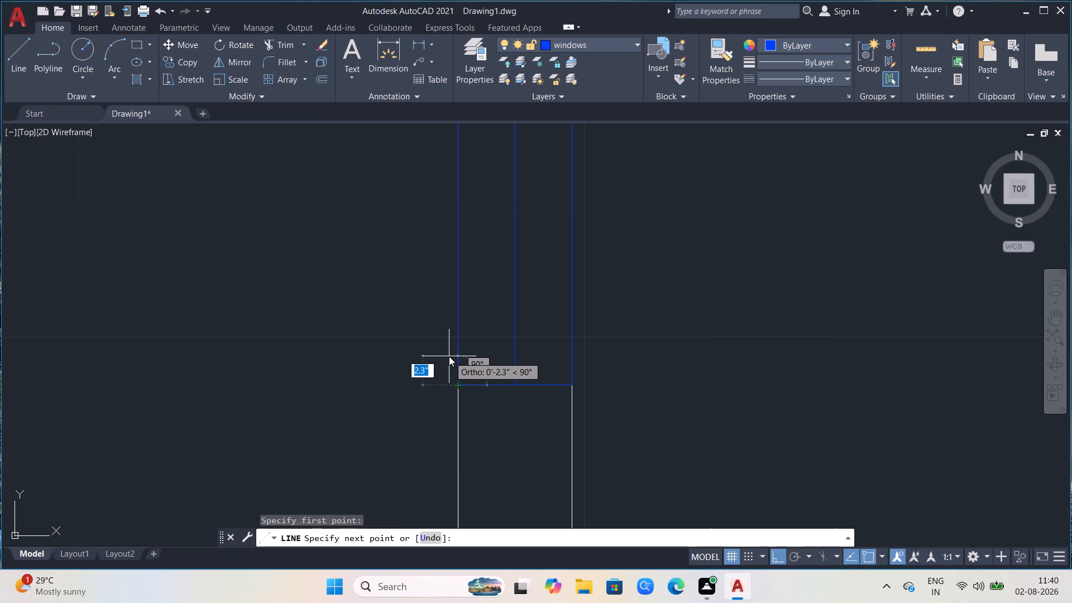
pyautogui.press('Return')
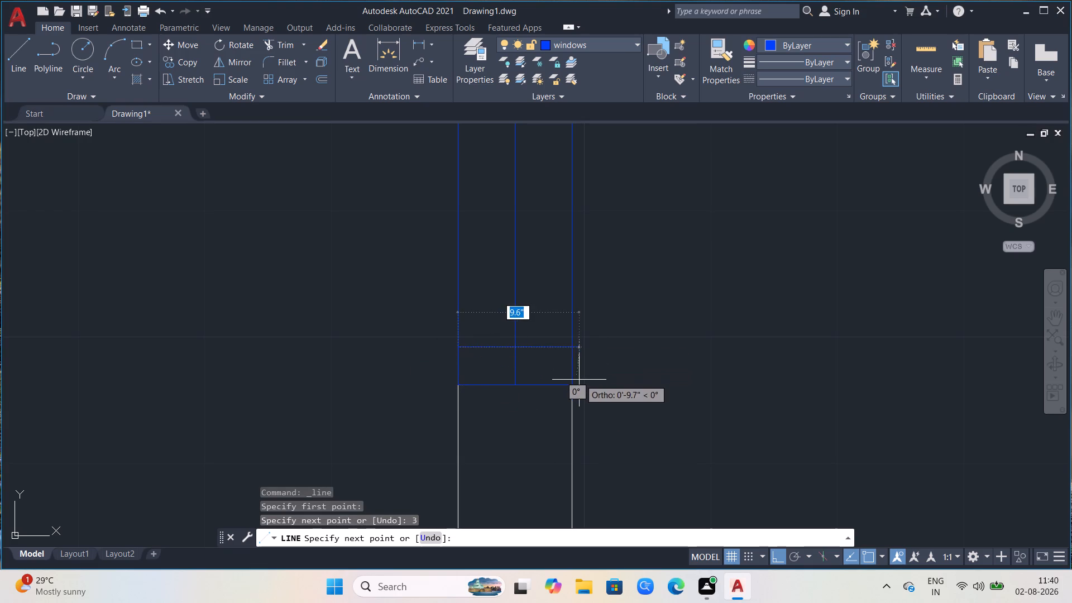
pyautogui.click(577, 344)
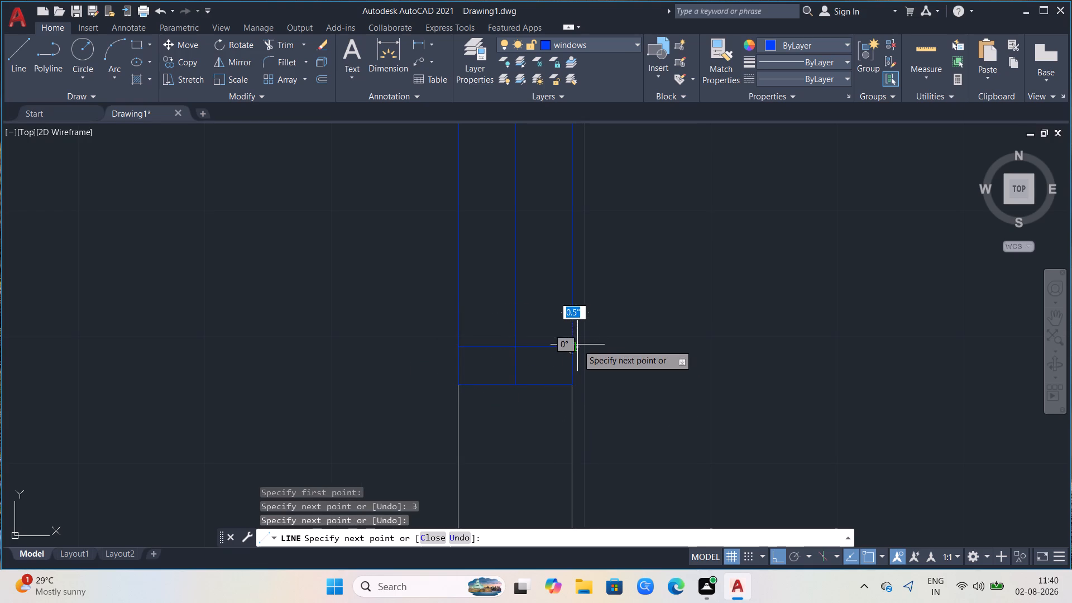
pyautogui.press('Escape')
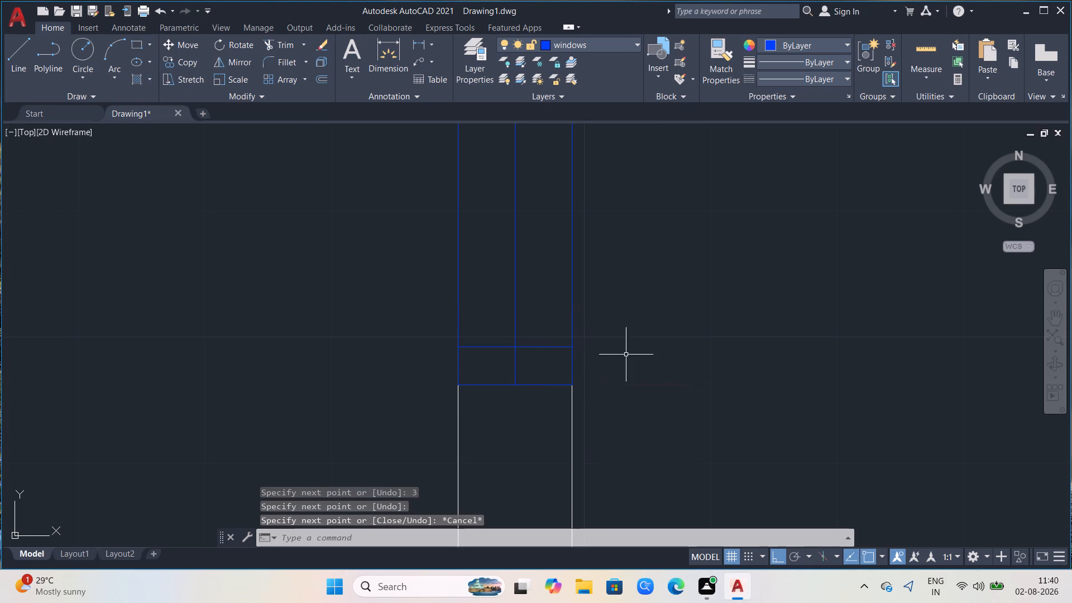
# Draw a line from the window's northwest corner 3" down its west side and across to its east side.
pyautogui.scroll(-4, 629, 361)
pyautogui.scroll(-1, 728, 334)
pyautogui.scroll(1, 725, 186)
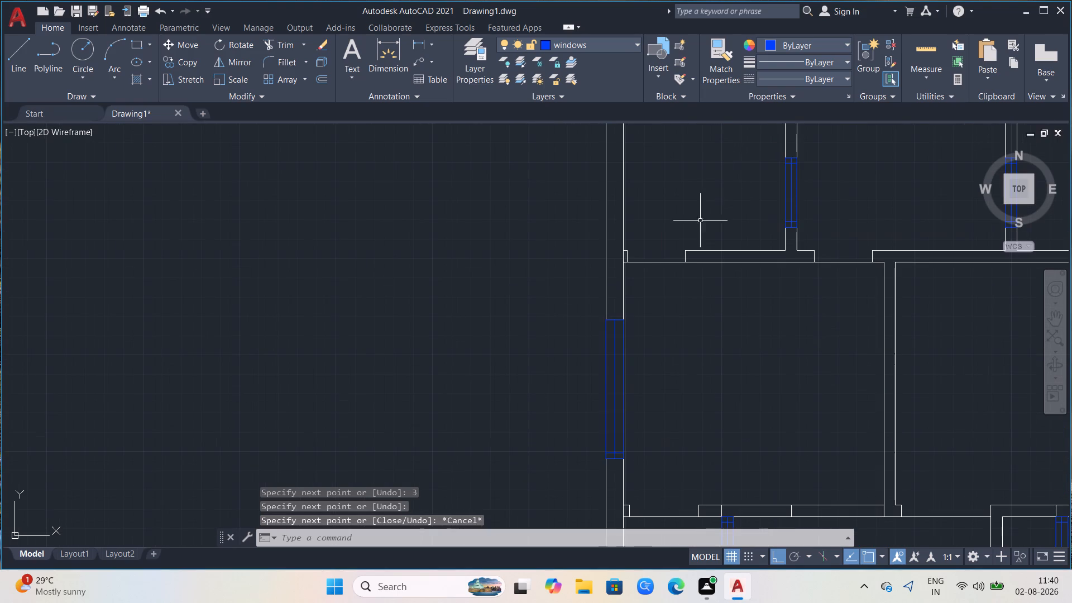
pyautogui.click(18, 52)
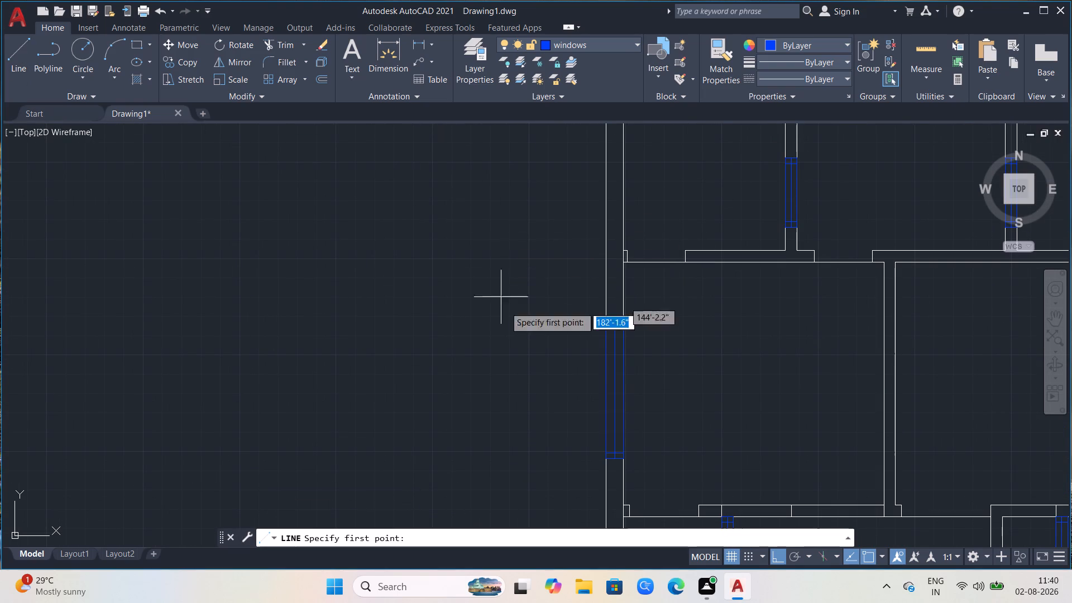
pyautogui.click(606, 318)
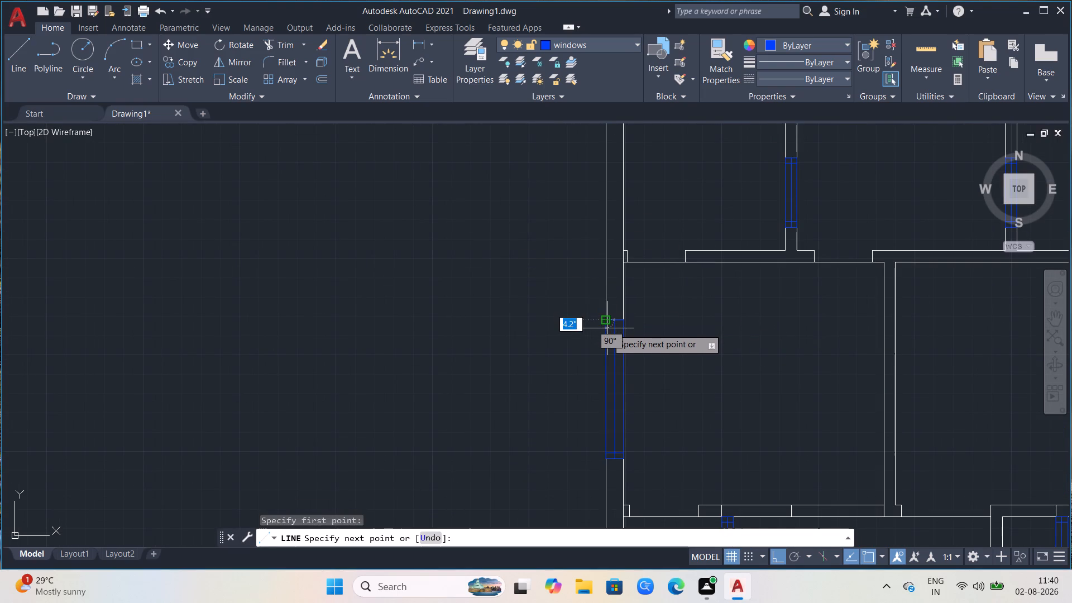
pyautogui.press('3')
pyautogui.press('Return')
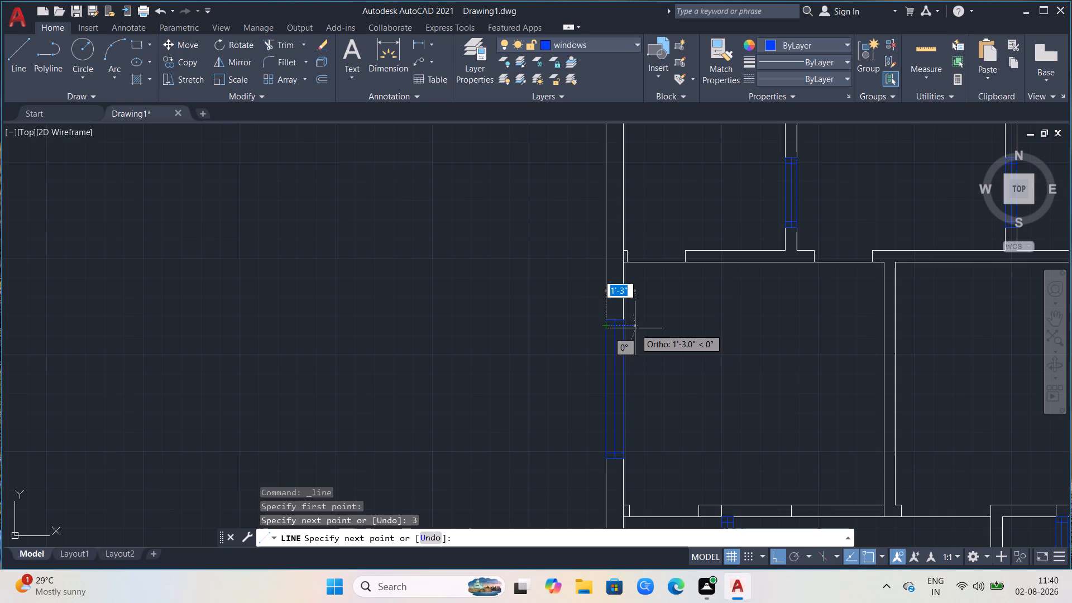
pyautogui.scroll(4, 621, 317)
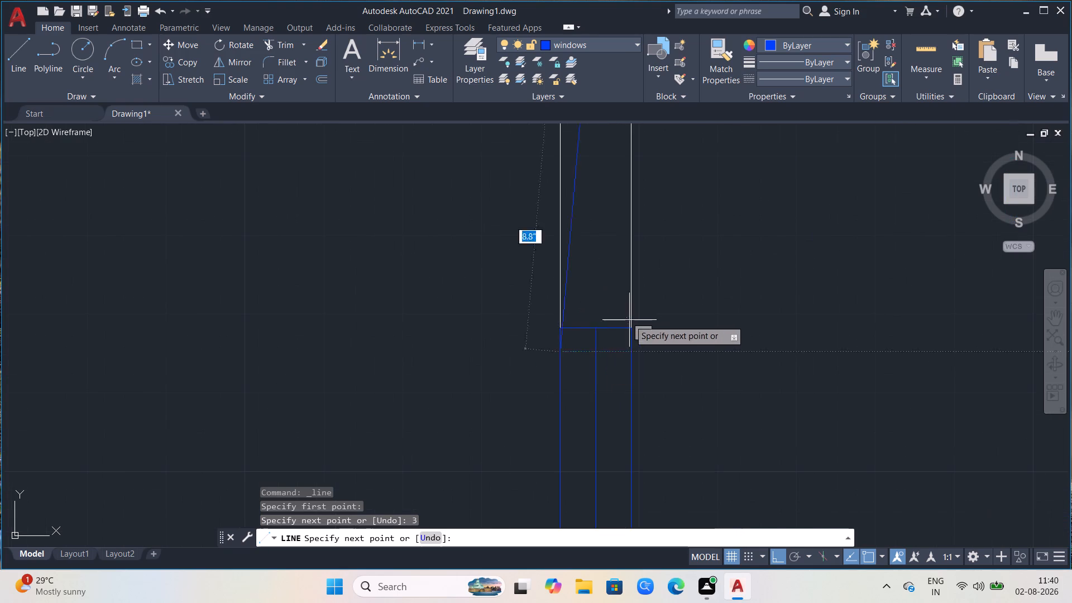
pyautogui.click(631, 353)
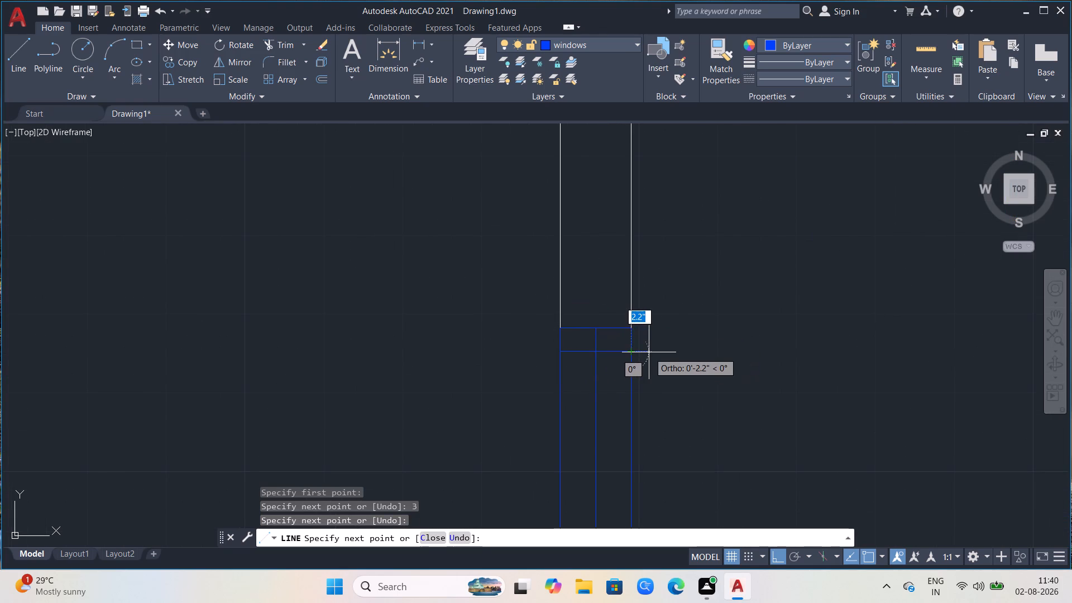
pyautogui.press('space')
# Rotate the vertical window north of the stair 90° about its northwest corner into the horizontal wall opening.
pyautogui.scroll(-2, 513, 230)
pyautogui.scroll(-1, 223, 292)
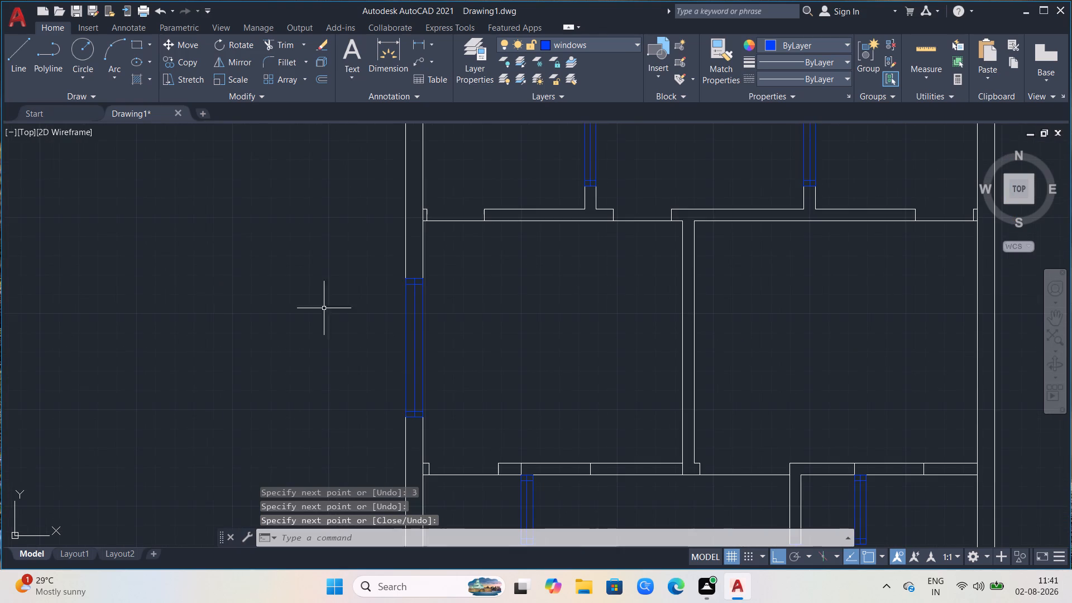
pyautogui.scroll(-2, 650, 304)
pyautogui.scroll(2, 682, 454)
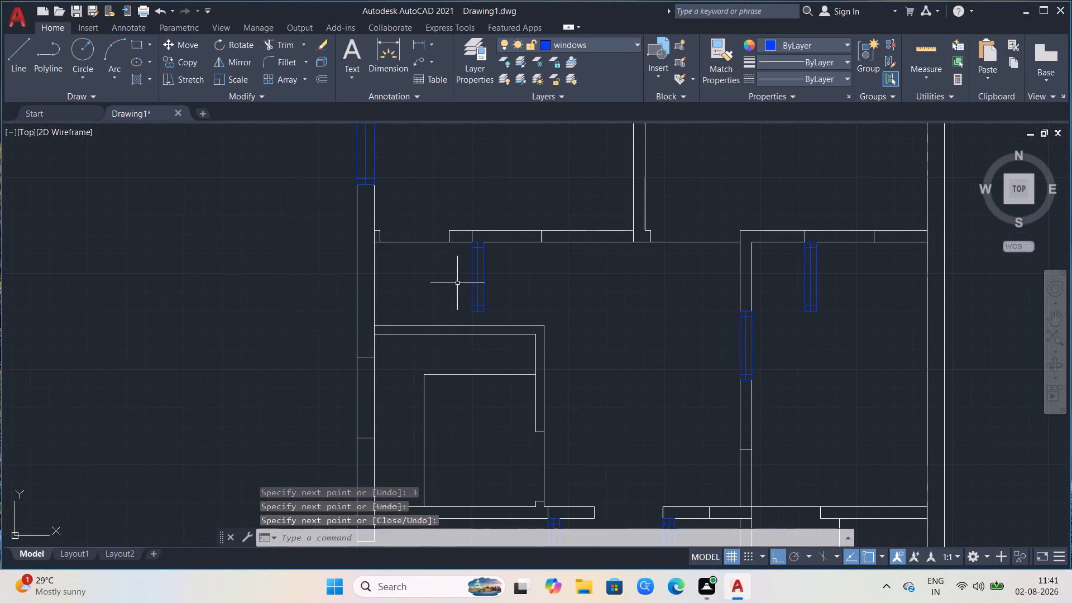
pyautogui.scroll(1, 460, 279)
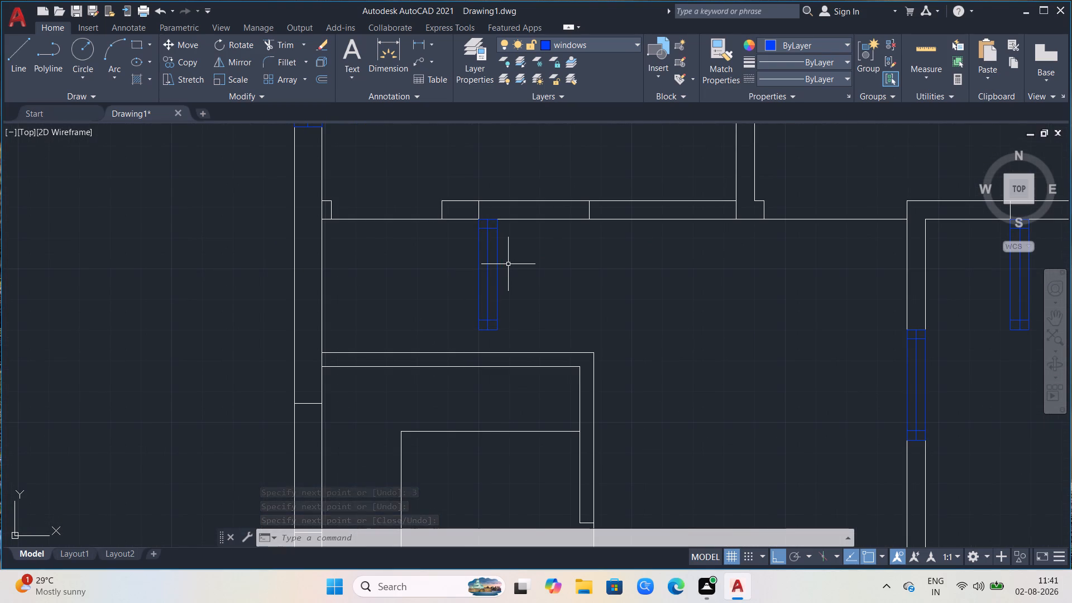
pyautogui.click(508, 264)
pyautogui.click(486, 275)
pyautogui.write('ro')
pyautogui.press('Return')
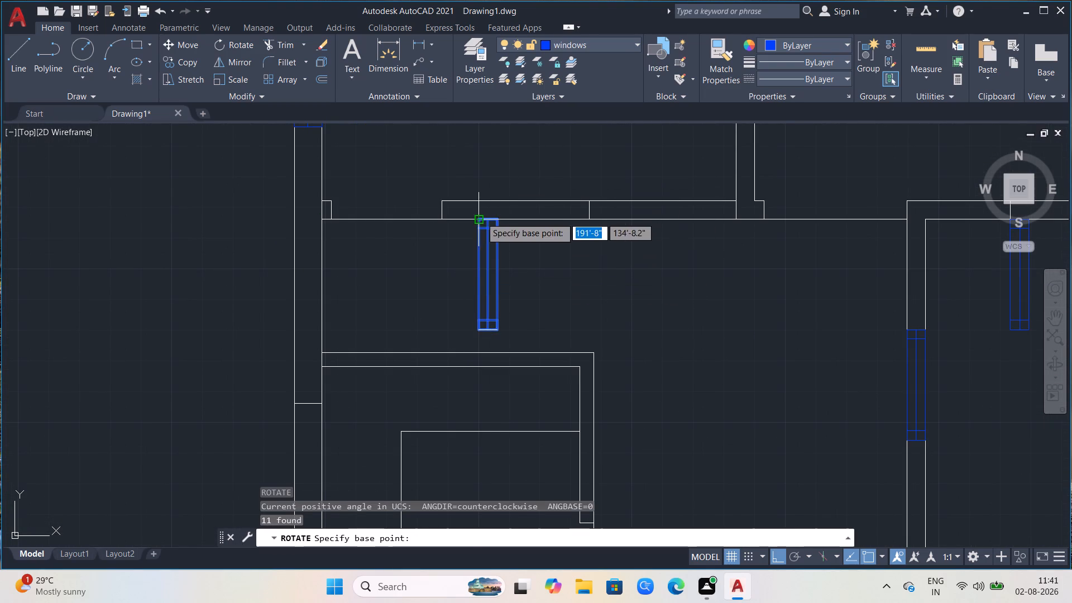
pyautogui.click(481, 217)
pyautogui.click(484, 208)
pyautogui.scroll(-1, 417, 284)
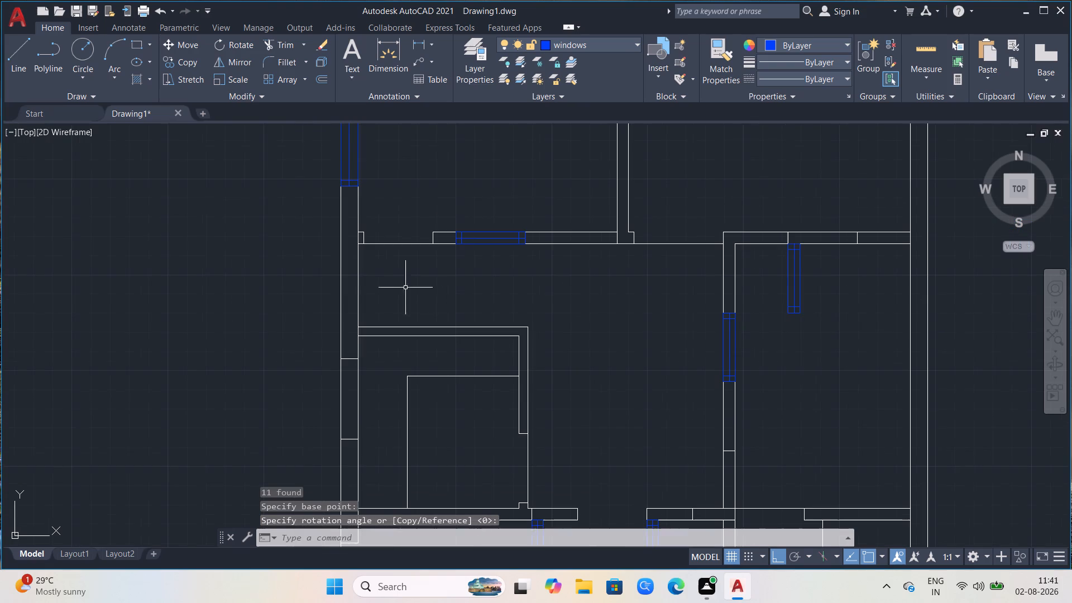
# Rotate the vertical window below the east room's north wall 90° about its northwest corner into the wall opening.
pyautogui.click(819, 275)
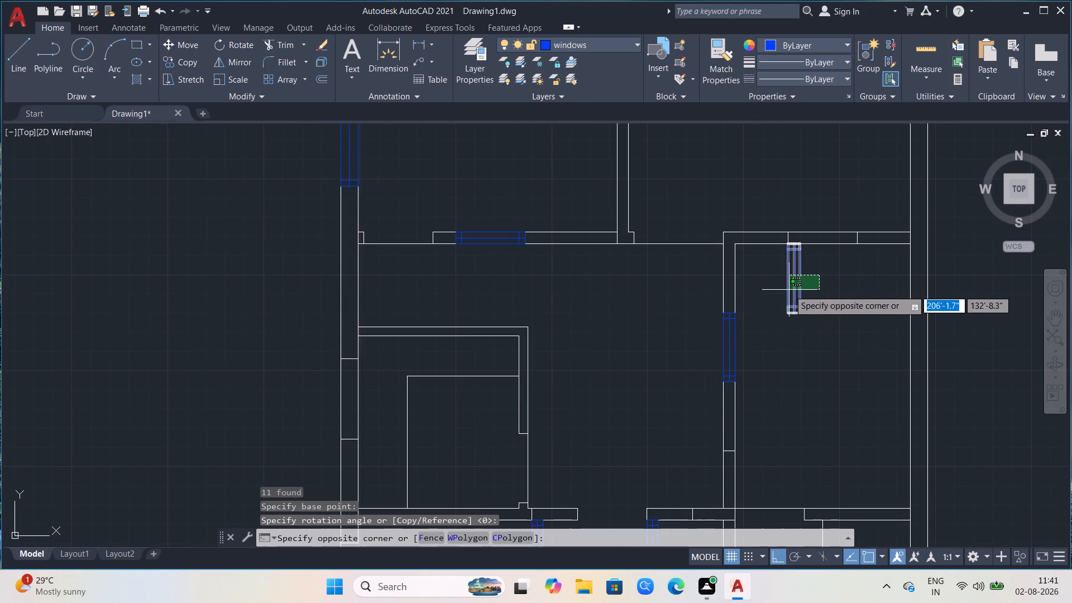
pyautogui.click(789, 290)
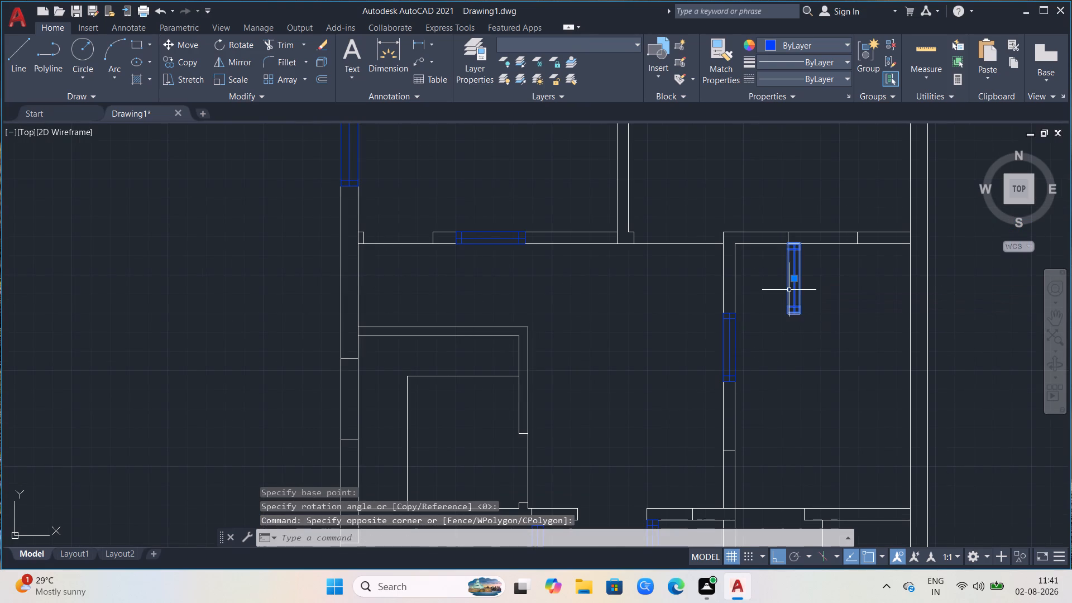
pyautogui.write('ro')
pyautogui.press('Return')
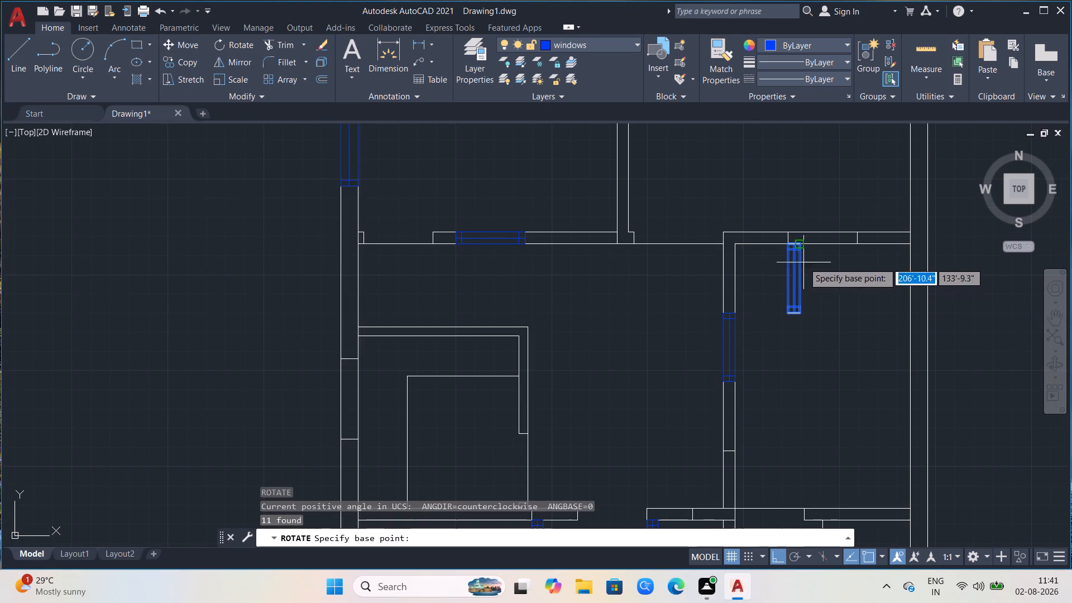
pyautogui.click(788, 242)
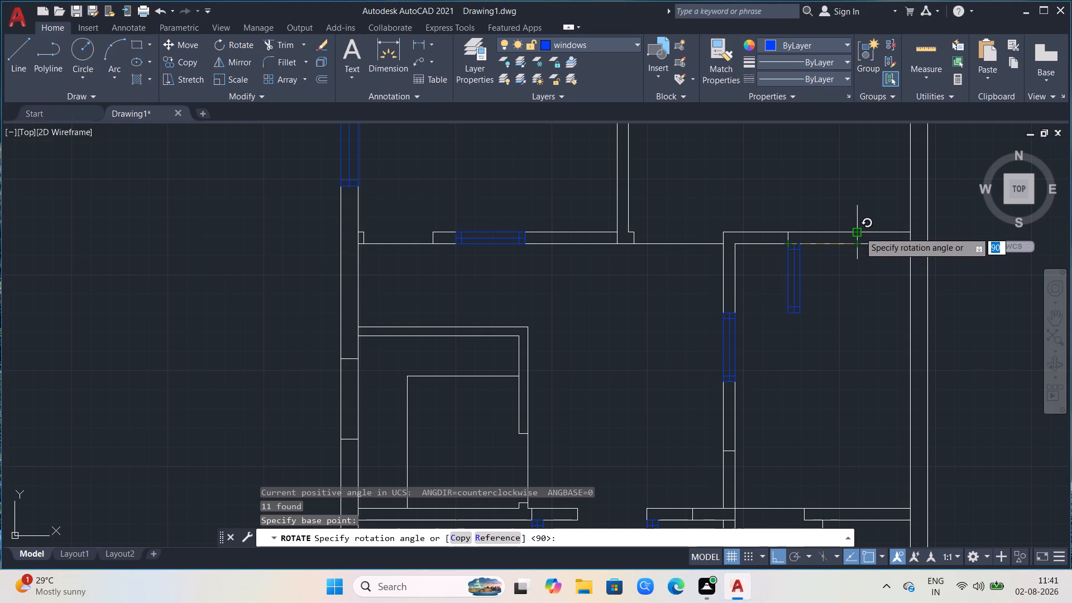
pyautogui.click(801, 197)
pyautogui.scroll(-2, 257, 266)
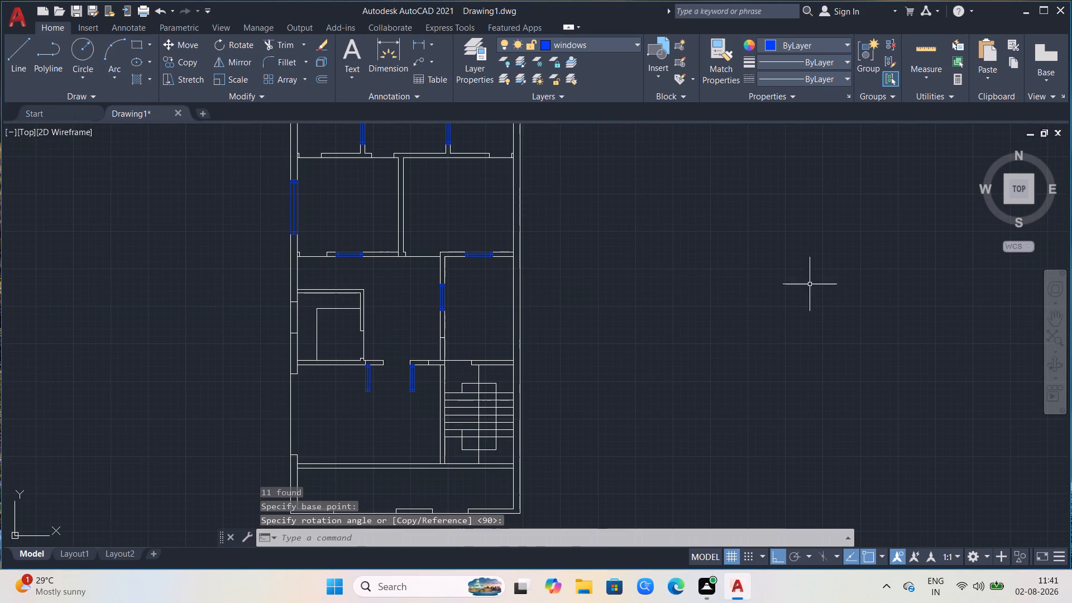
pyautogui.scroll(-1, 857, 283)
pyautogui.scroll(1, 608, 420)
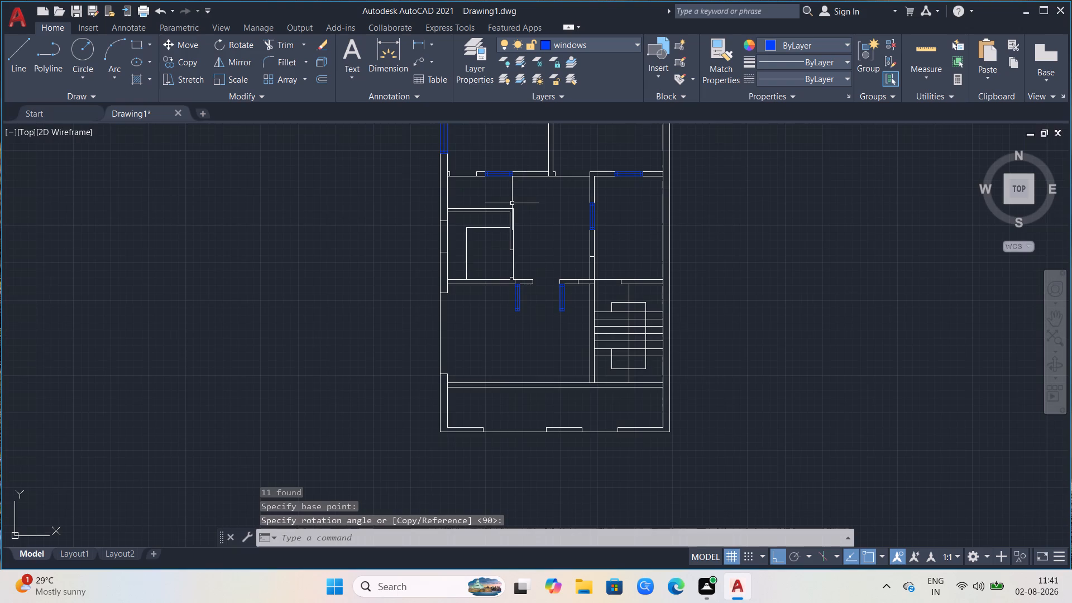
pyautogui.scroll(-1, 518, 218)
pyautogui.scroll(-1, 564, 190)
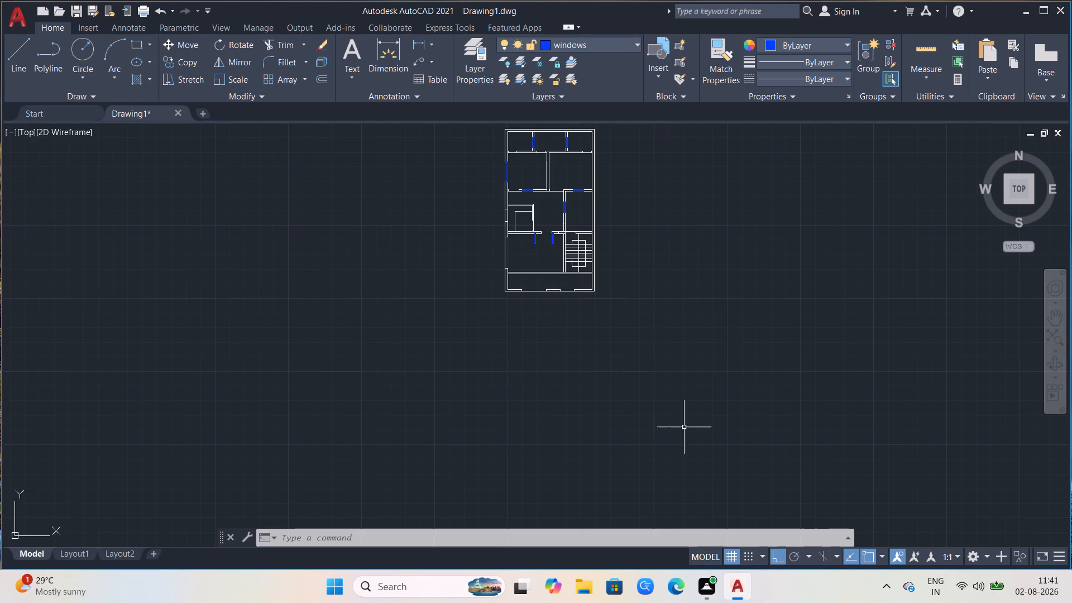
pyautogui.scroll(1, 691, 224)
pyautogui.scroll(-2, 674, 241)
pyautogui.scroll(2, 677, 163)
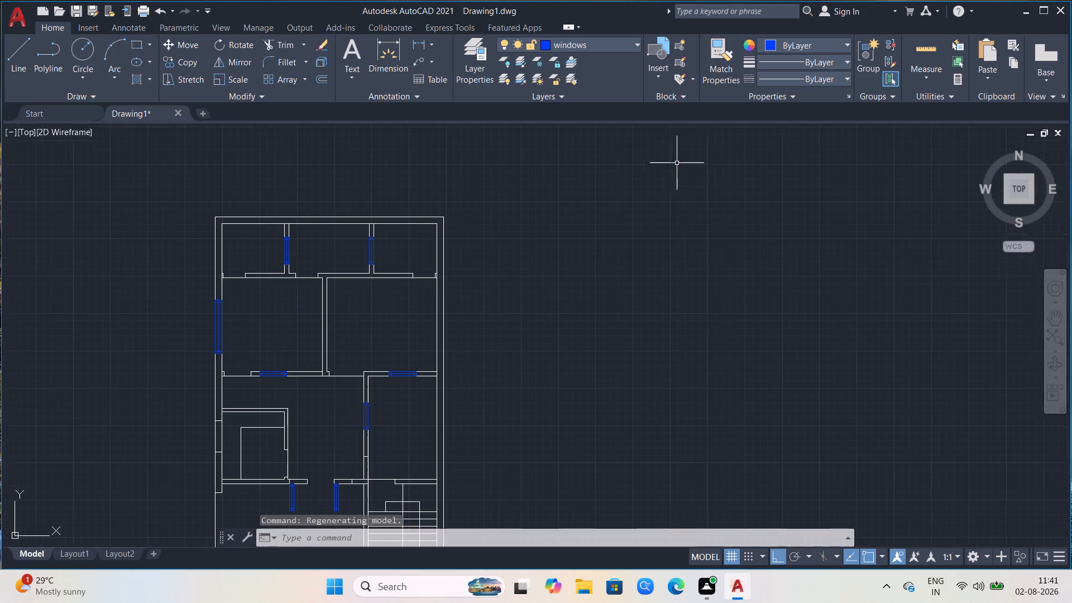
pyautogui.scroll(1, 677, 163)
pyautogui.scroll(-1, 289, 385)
# Erase the two vertical windows hanging below the horizontal wall west of the stair.
pyautogui.scroll(2, 280, 472)
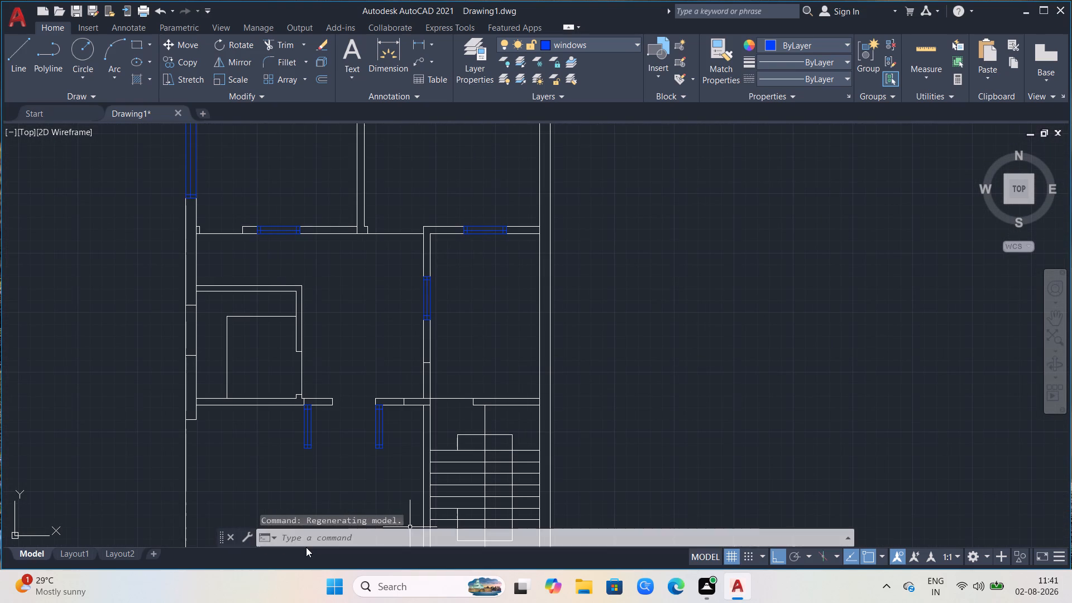
pyautogui.scroll(2, 306, 547)
pyautogui.scroll(1, 351, 439)
pyautogui.scroll(1, 301, 494)
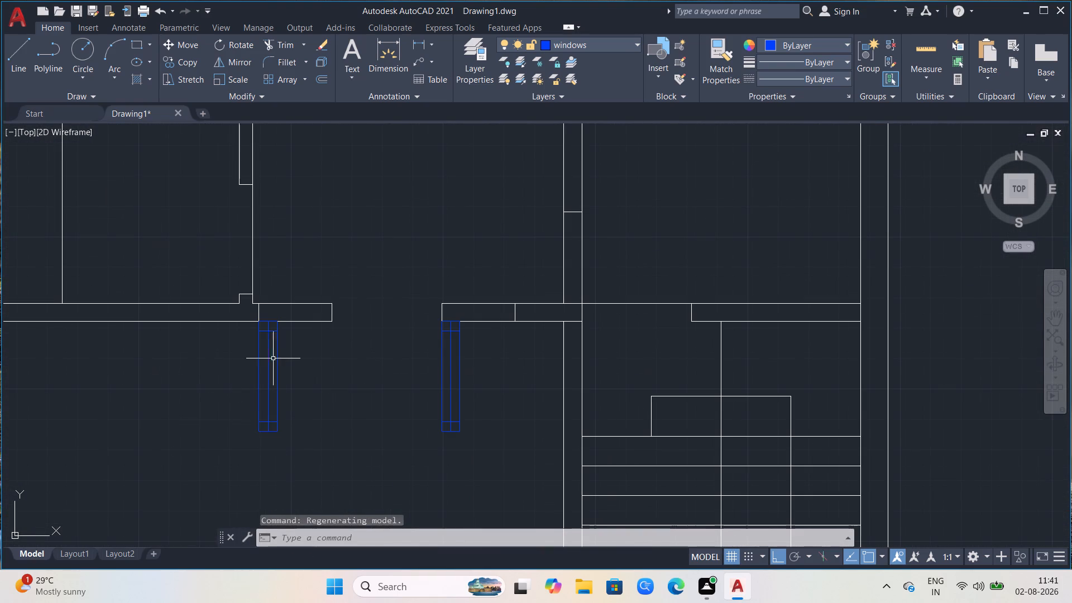
pyautogui.click(284, 358)
pyautogui.click(229, 370)
pyautogui.click(492, 379)
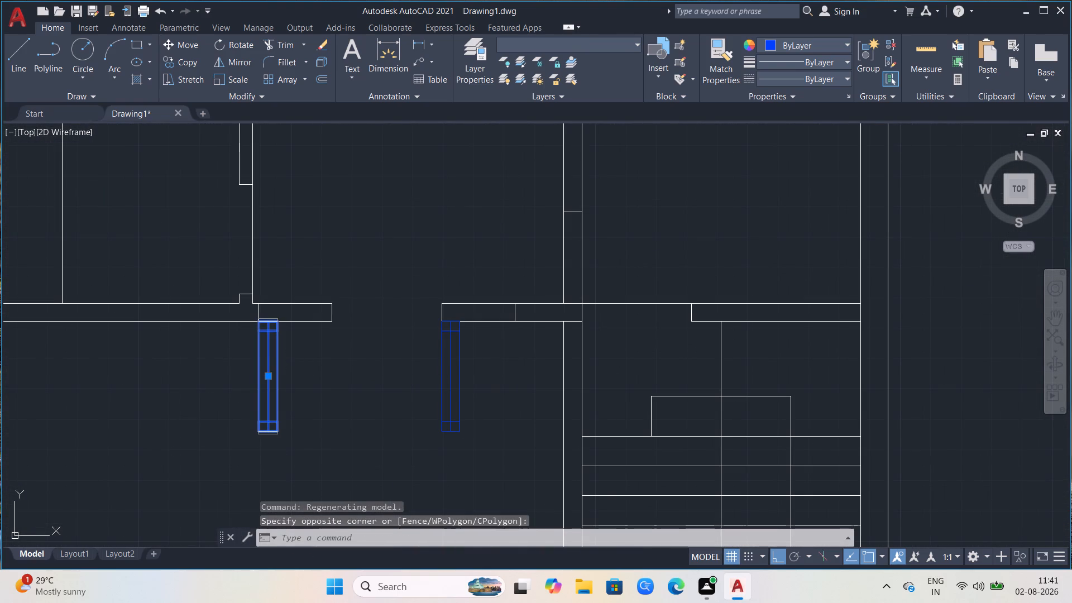
pyautogui.click(435, 395)
pyautogui.press('Delete')
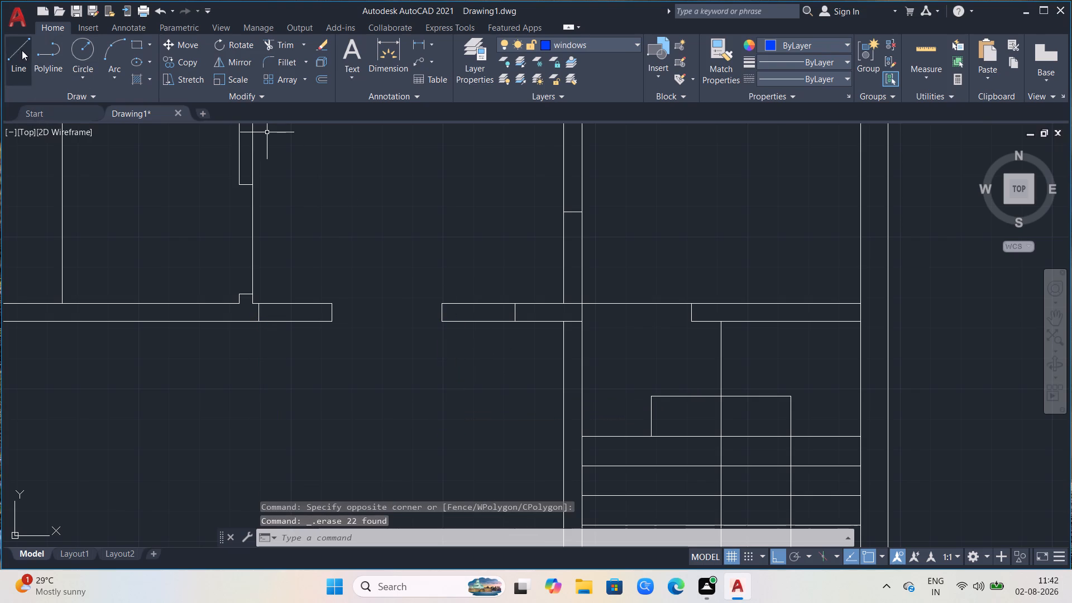
# Draw a window rectangle filling the western opening of that wall, from its southwest corner to its northeast corner.
pyautogui.click(130, 47)
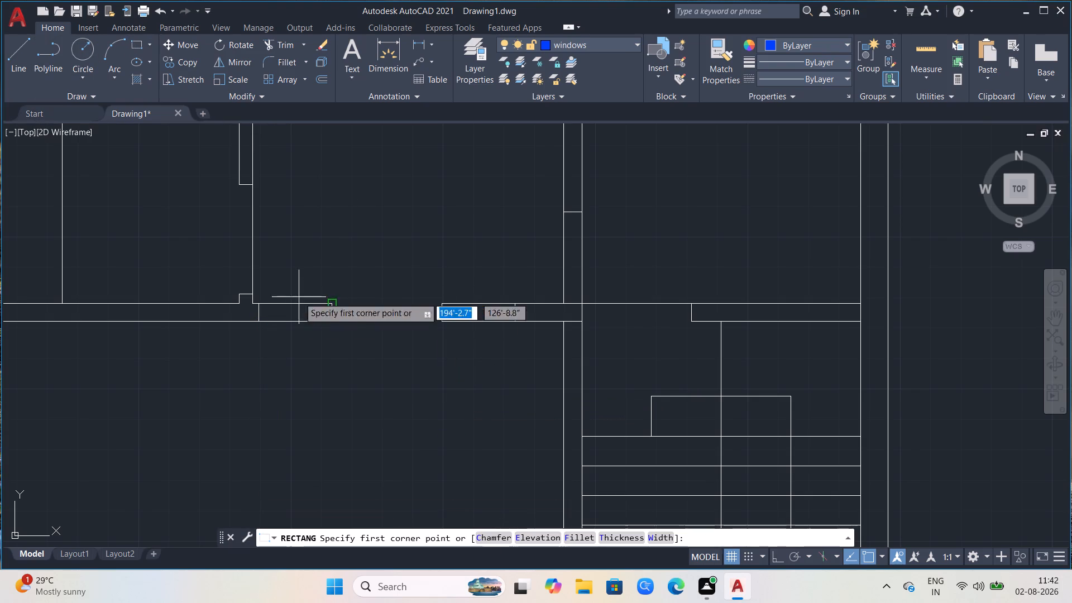
pyautogui.click(260, 323)
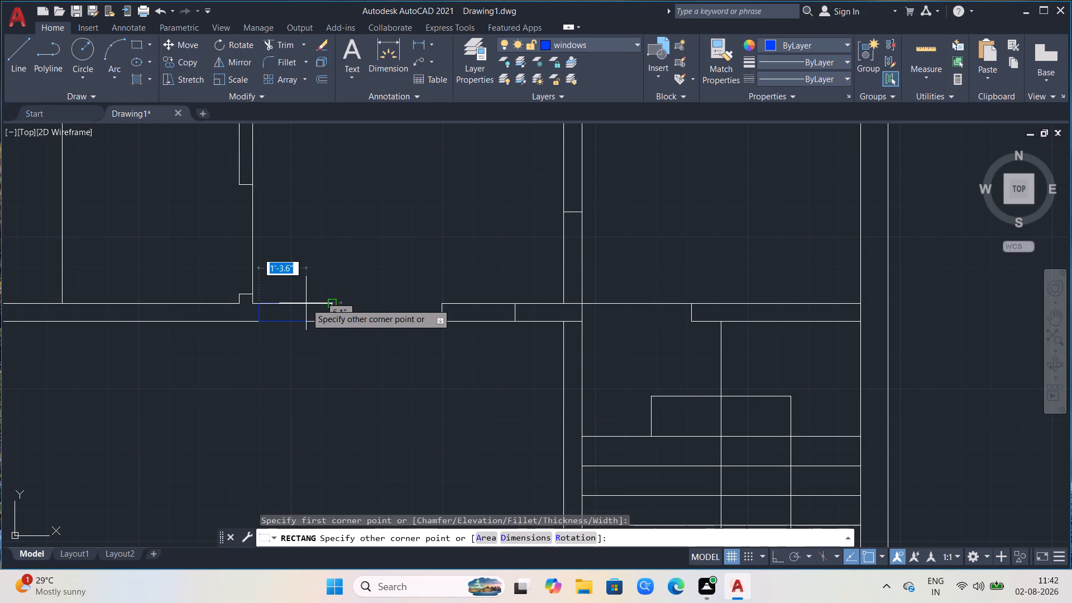
pyautogui.click(331, 305)
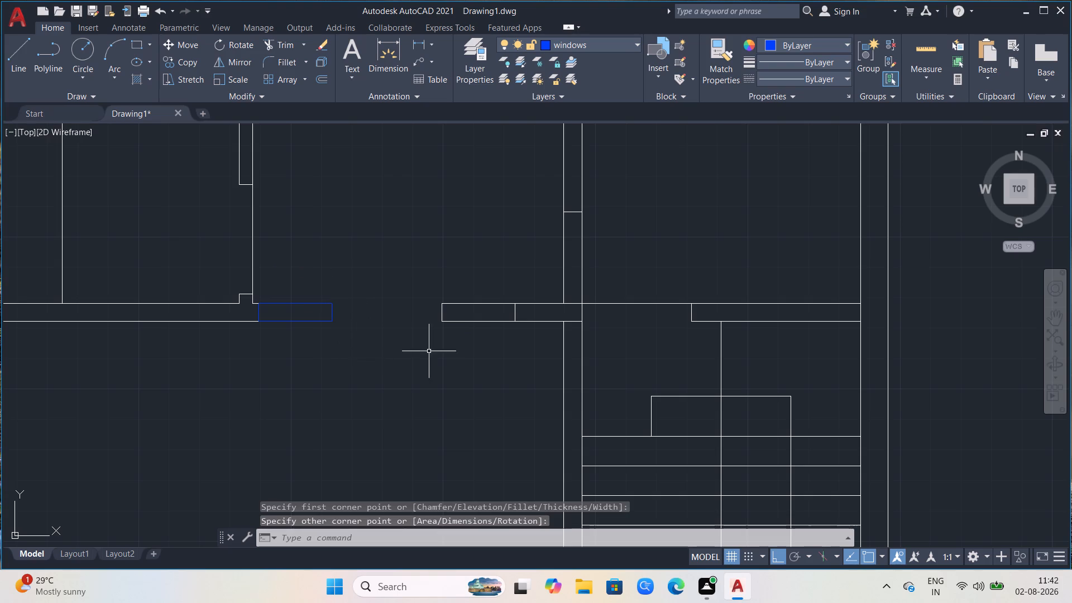
# Draw a horizontal centre line about 2' long in the western window, from the midpoint between its west corners to its east side.
pyautogui.moveTo(20, 46); pyautogui.dragTo(27, 53)
pyautogui.write('m2p')
pyautogui.press('Return')
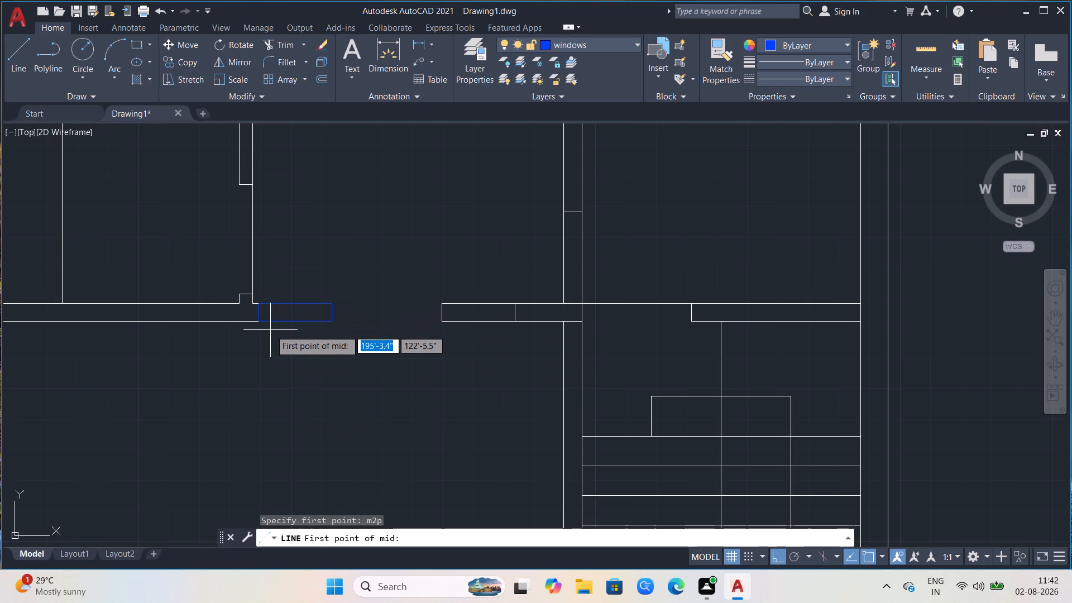
pyautogui.click(262, 323)
pyautogui.click(262, 306)
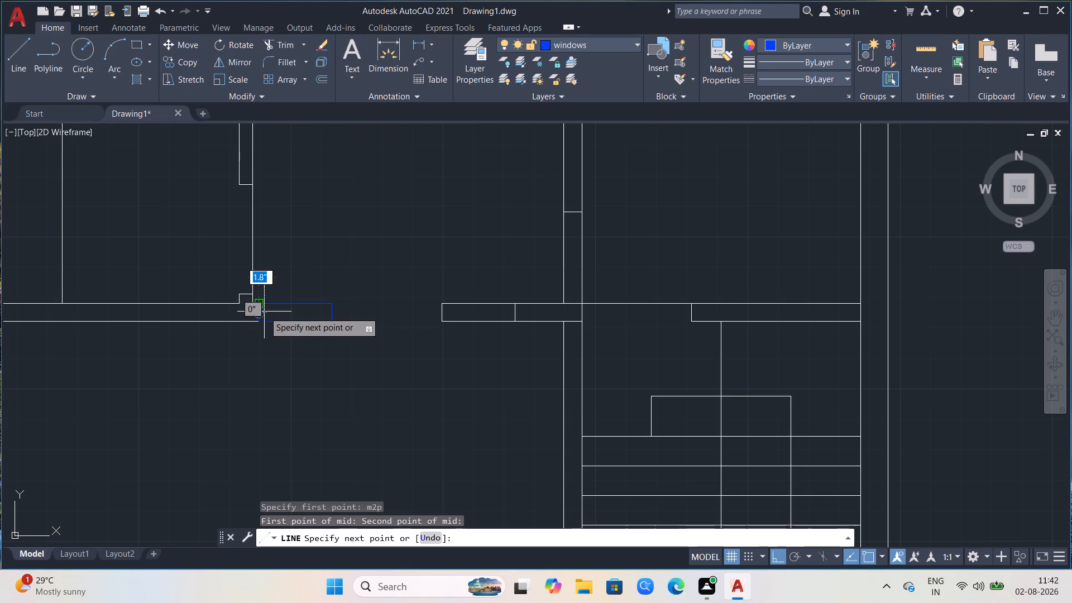
pyautogui.click(335, 314)
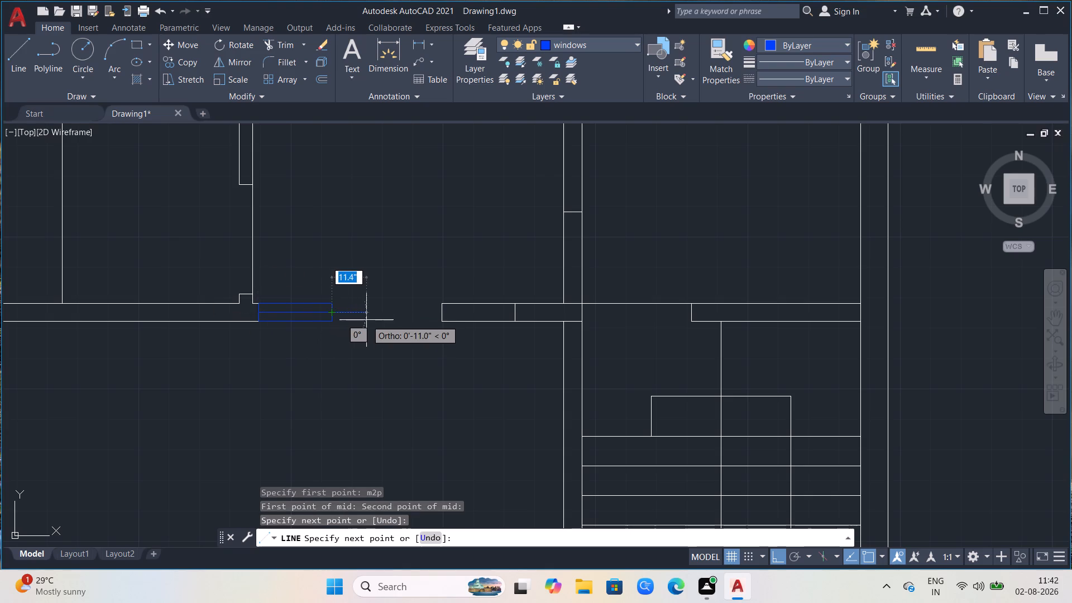
pyautogui.press('Escape')
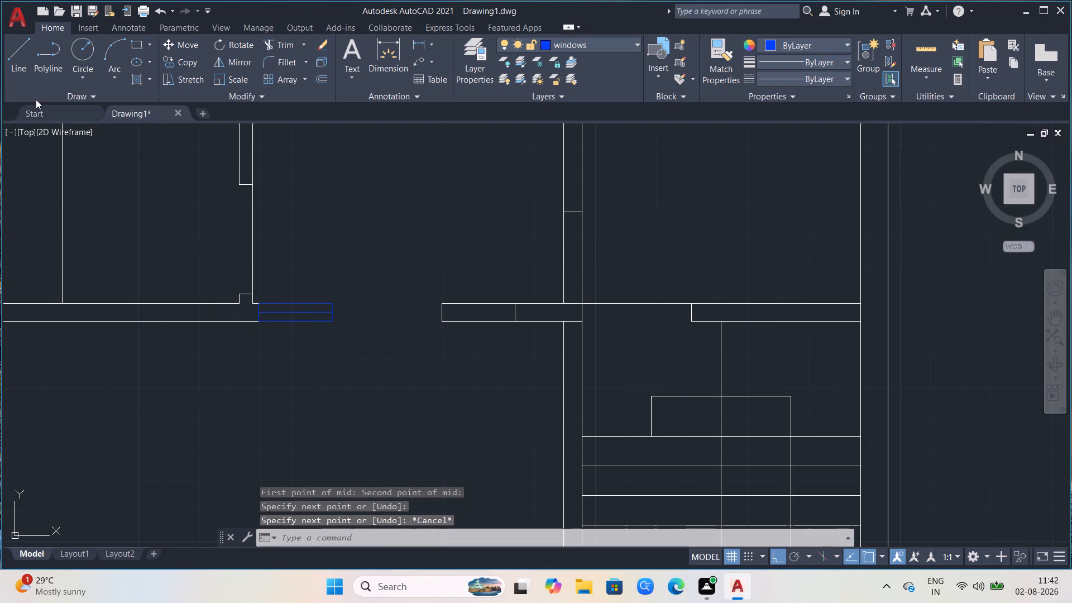
# Draw a window rectangle filling the opening nearer the stair, from its southwest corner to its northeast corner.
pyautogui.click(17, 63)
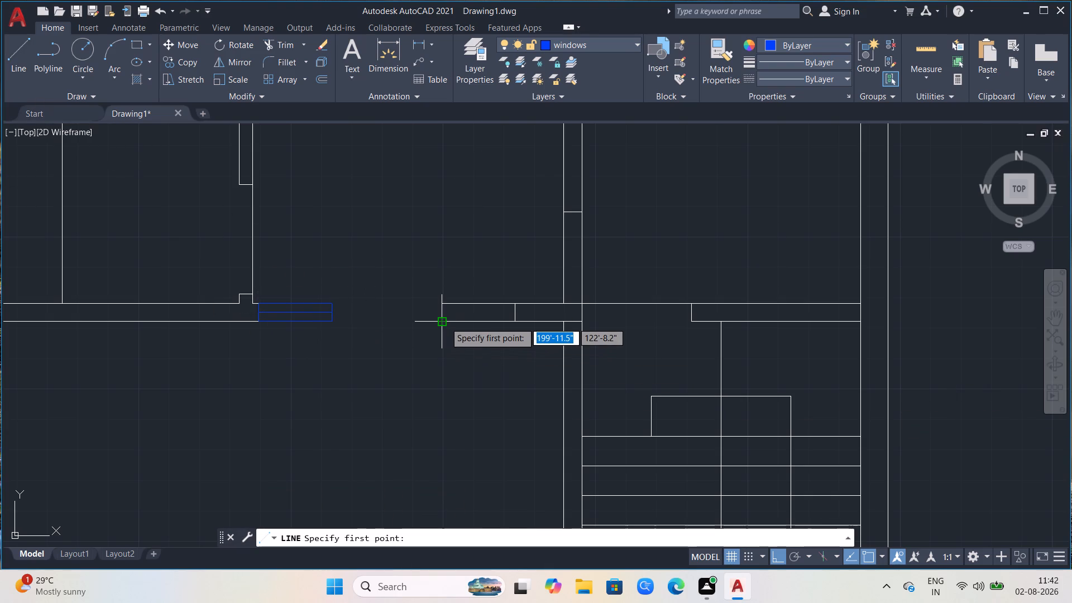
pyautogui.press('Escape')
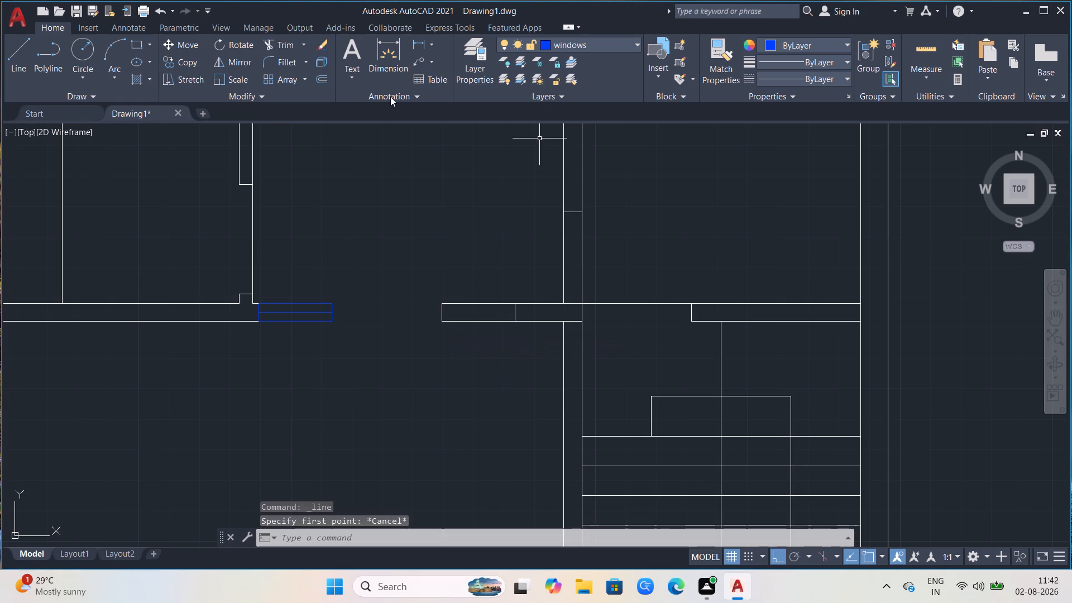
pyautogui.click(138, 42)
pyautogui.click(443, 321)
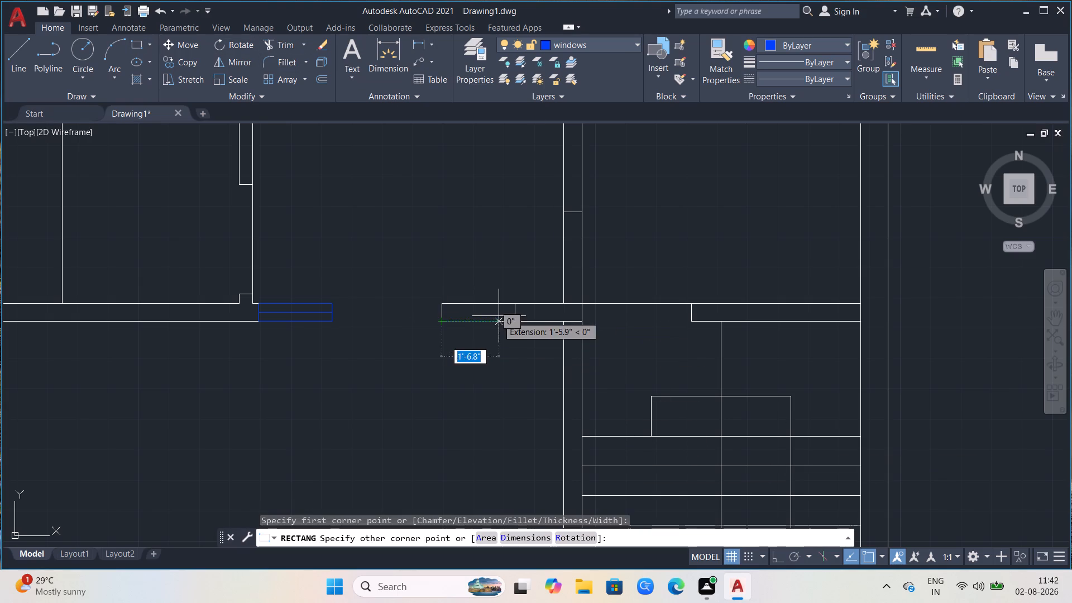
pyautogui.click(517, 304)
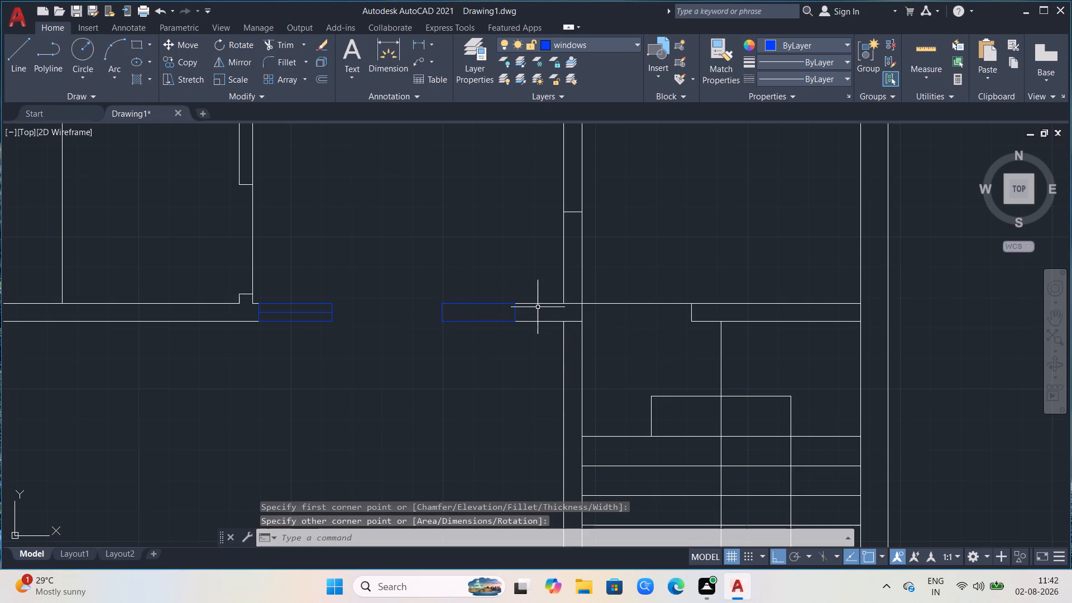
pyautogui.press('Escape')
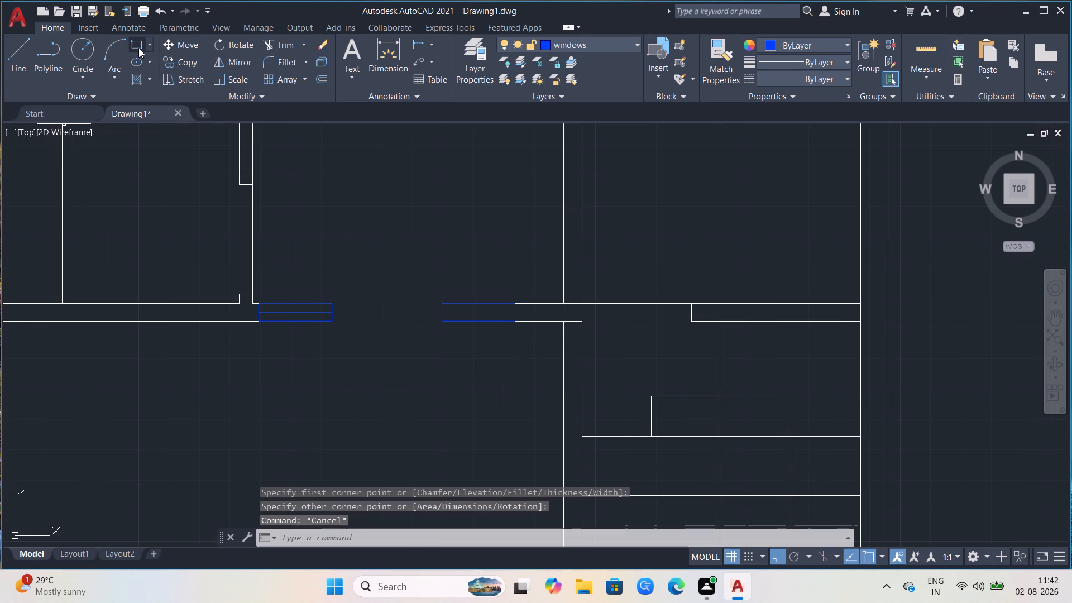
# Draw a line from that window's southwest corner 3" up its west side and straight across to its east side.
pyautogui.click(138, 48)
pyautogui.press('Escape')
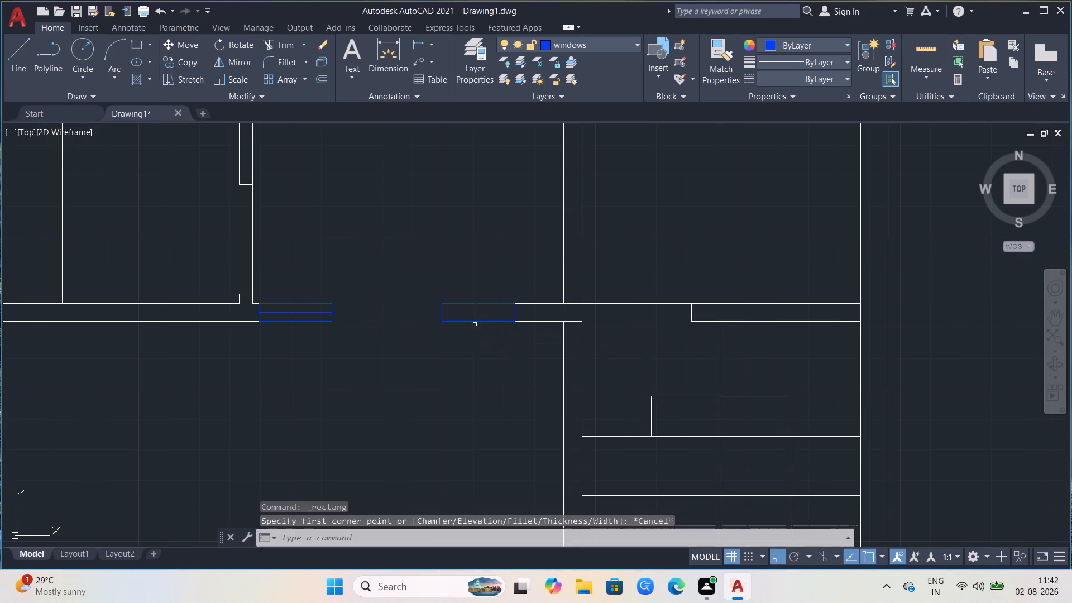
pyautogui.click(27, 64)
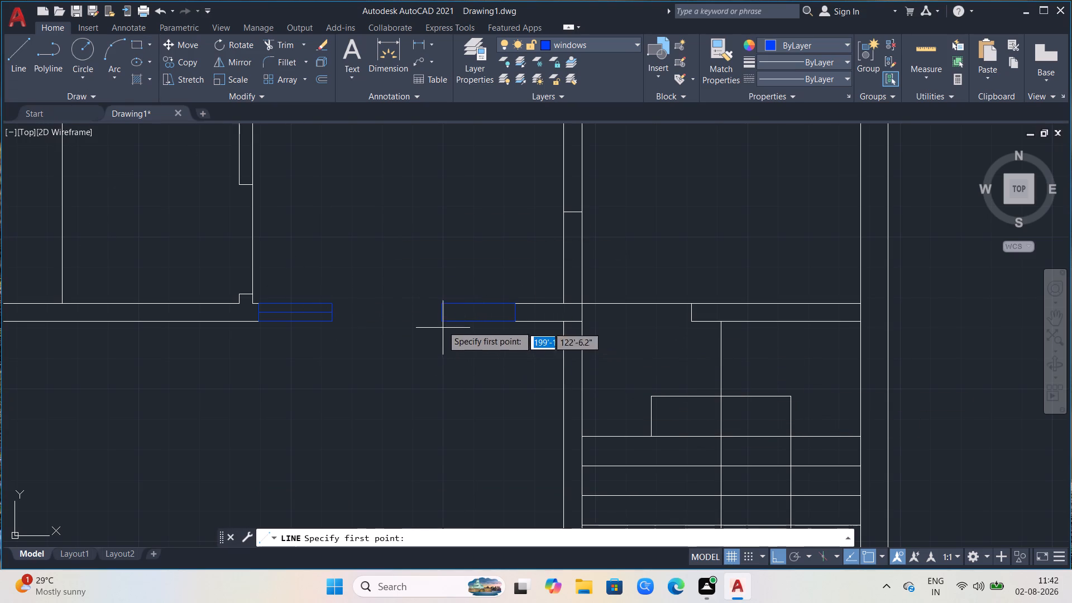
pyautogui.click(441, 320)
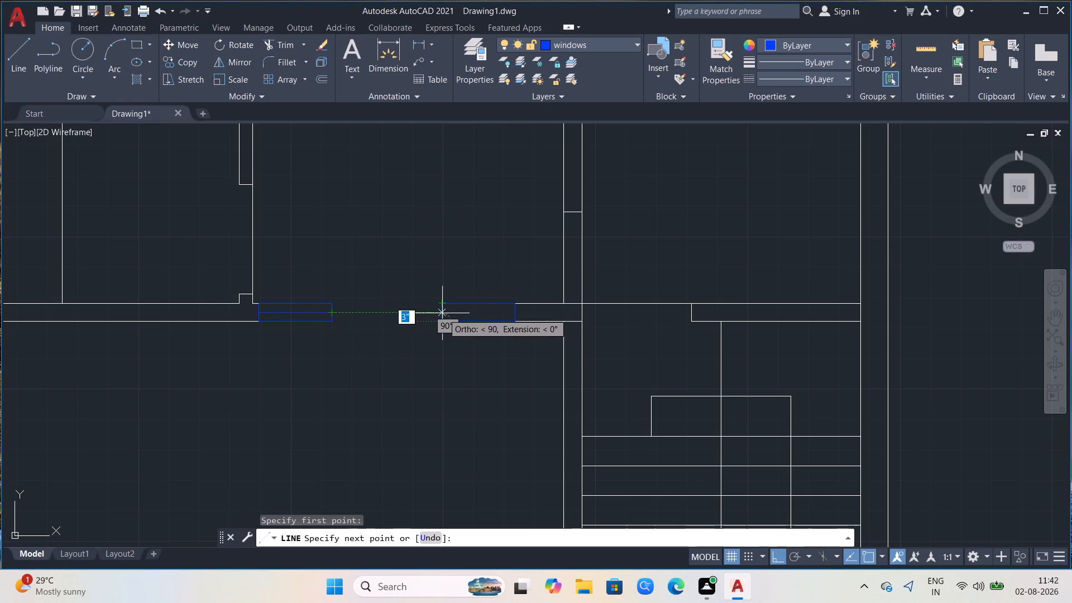
pyautogui.click(442, 313)
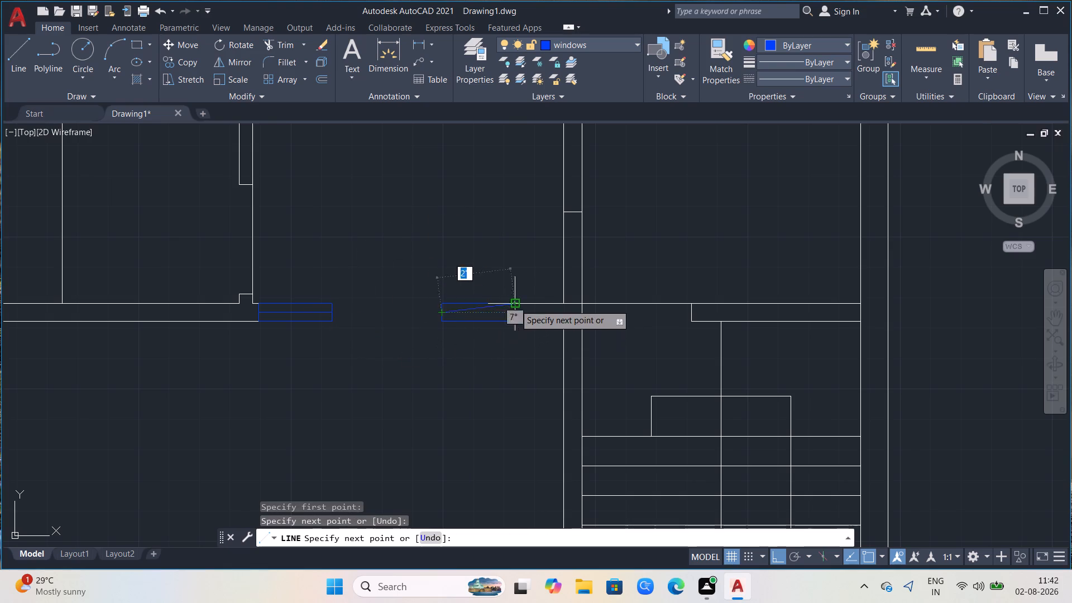
pyautogui.click(517, 312)
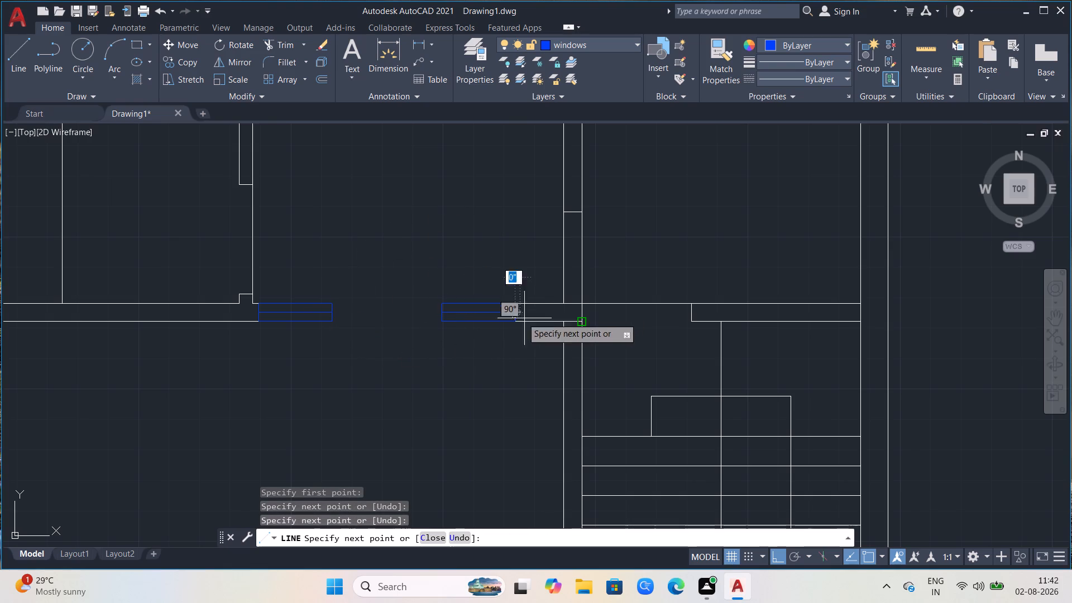
pyautogui.press('space')
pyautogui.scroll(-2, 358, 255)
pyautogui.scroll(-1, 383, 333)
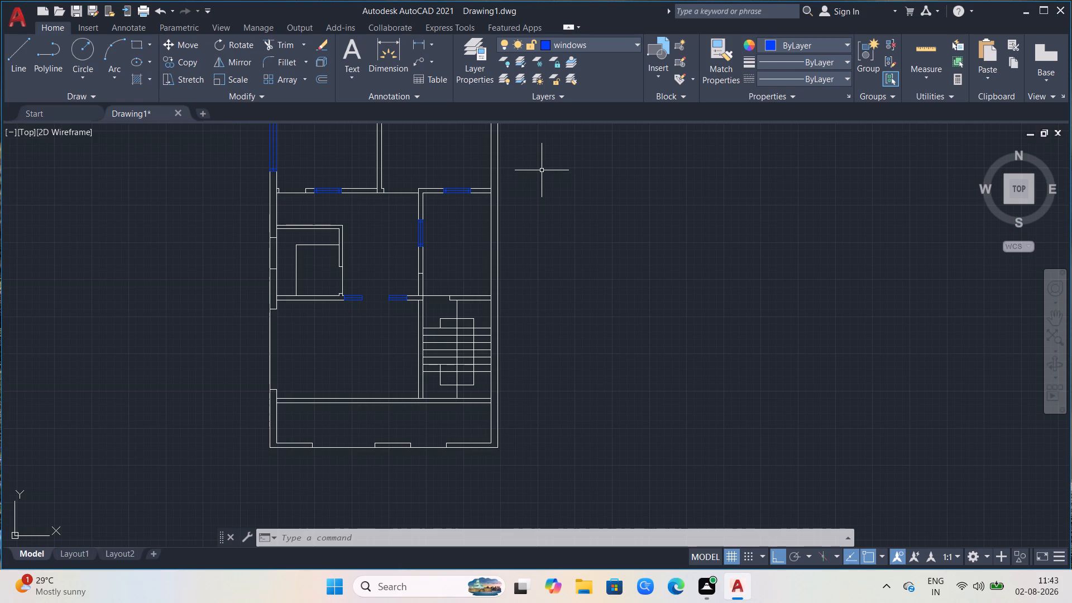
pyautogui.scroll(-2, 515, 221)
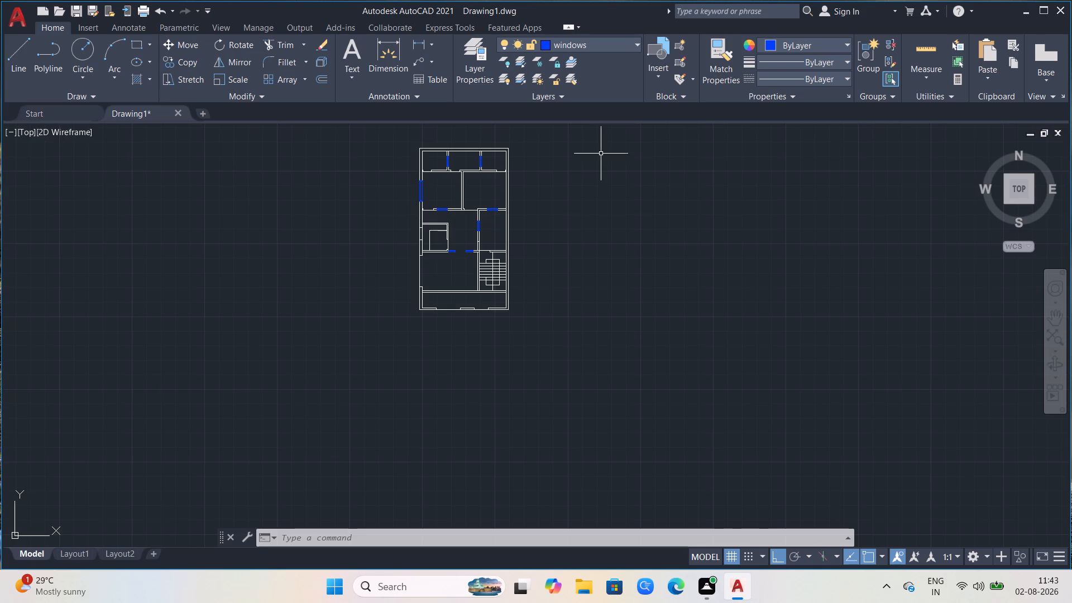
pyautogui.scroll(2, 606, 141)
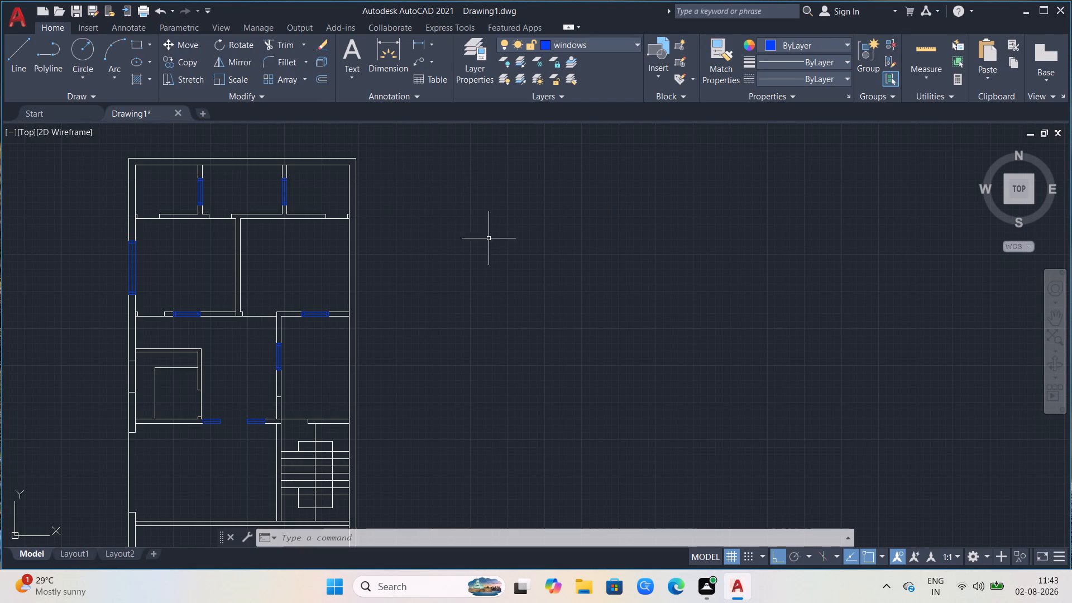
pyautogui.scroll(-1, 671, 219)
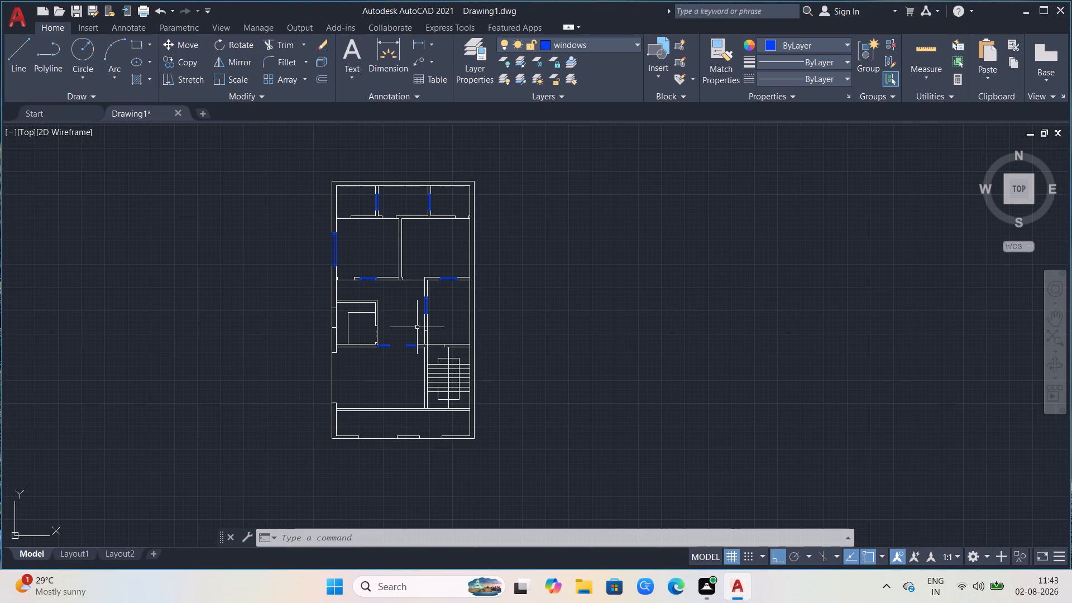
# Create a new drawing layer and clear its default name.
pyautogui.click(478, 64)
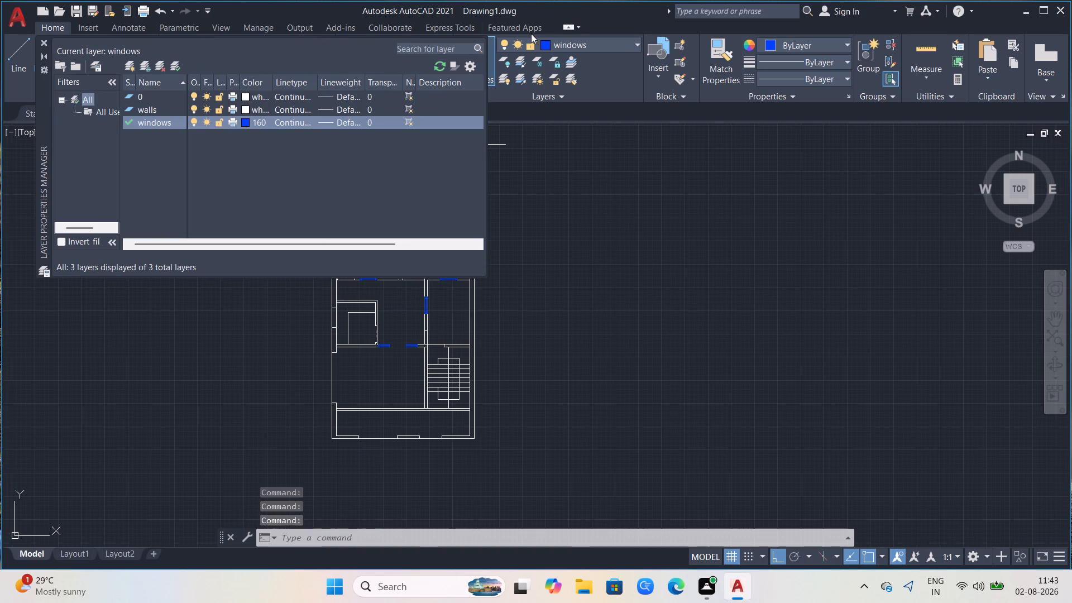
pyautogui.click(134, 71)
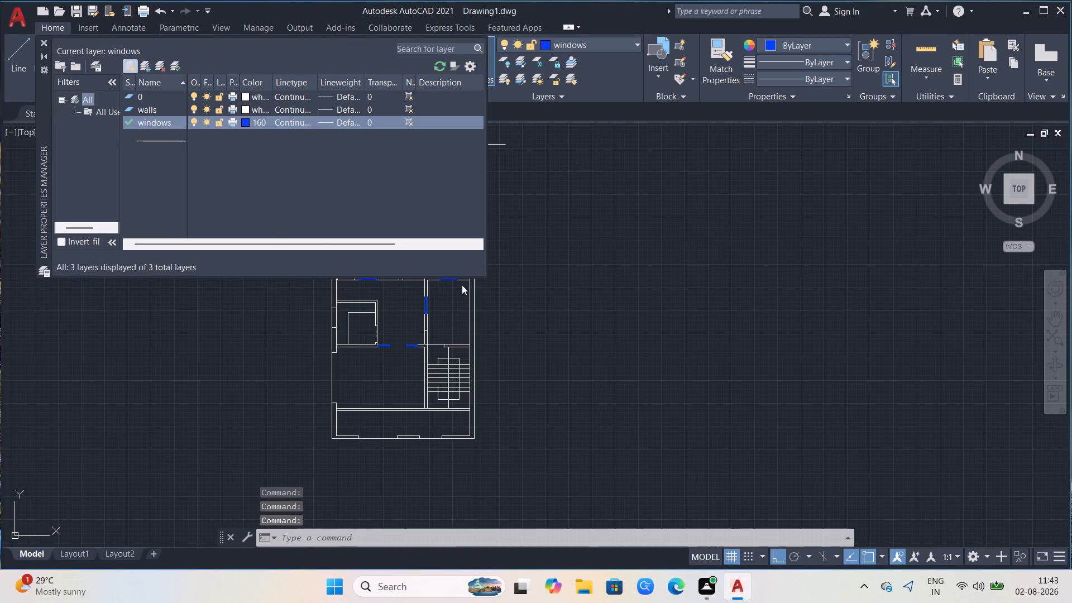
pyautogui.press('BackSpace')
pyautogui.press('BackSpace')
pyautogui.press('BackSpace')
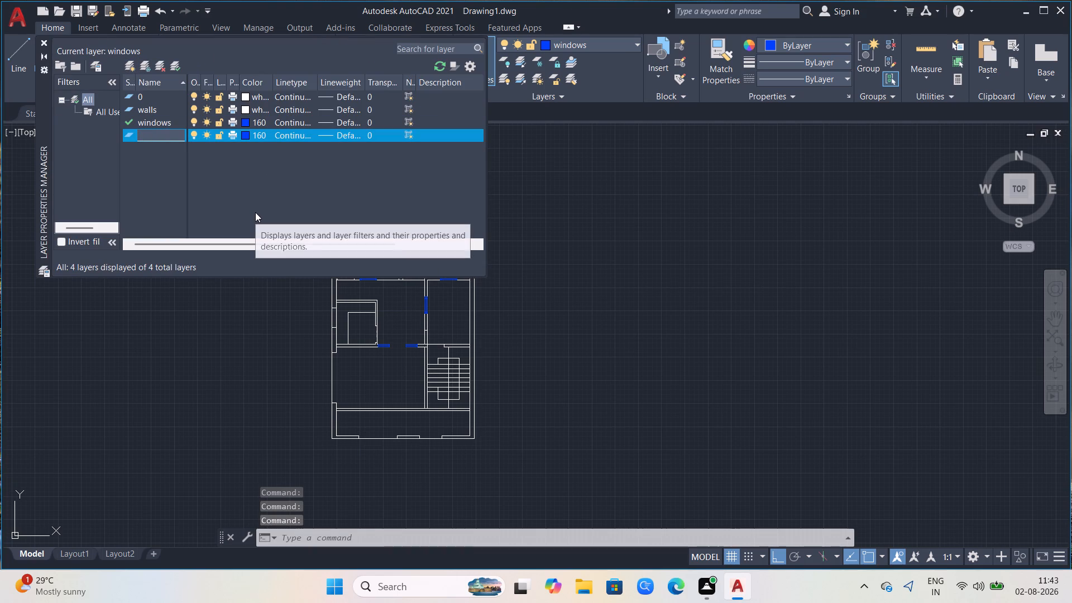
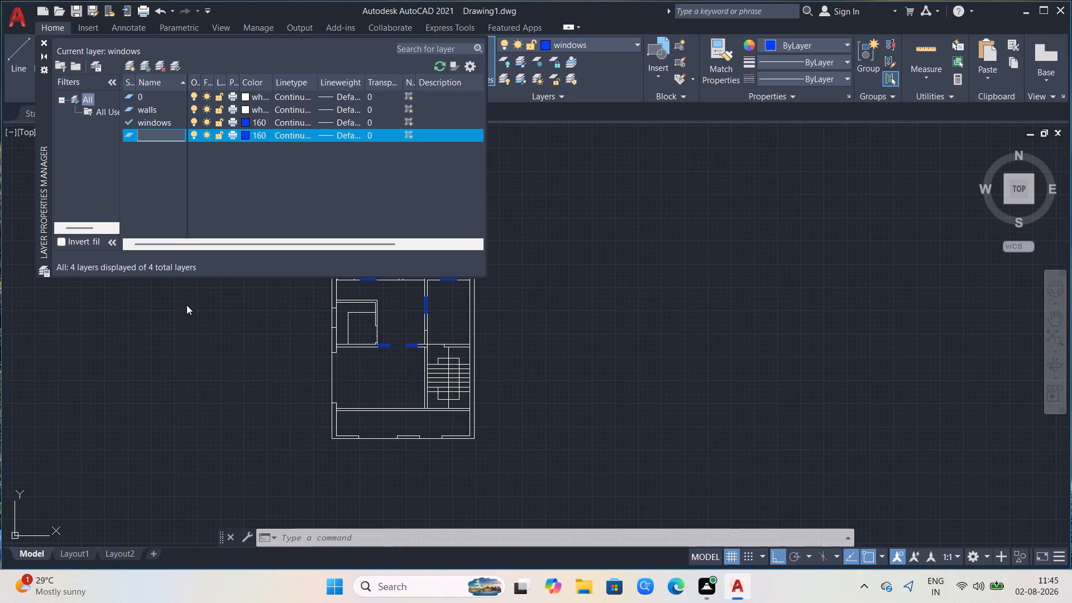
# Name the new drawing layer "st case".
pyautogui.write('st')
pyautogui.press('r')
pyautogui.press('a')
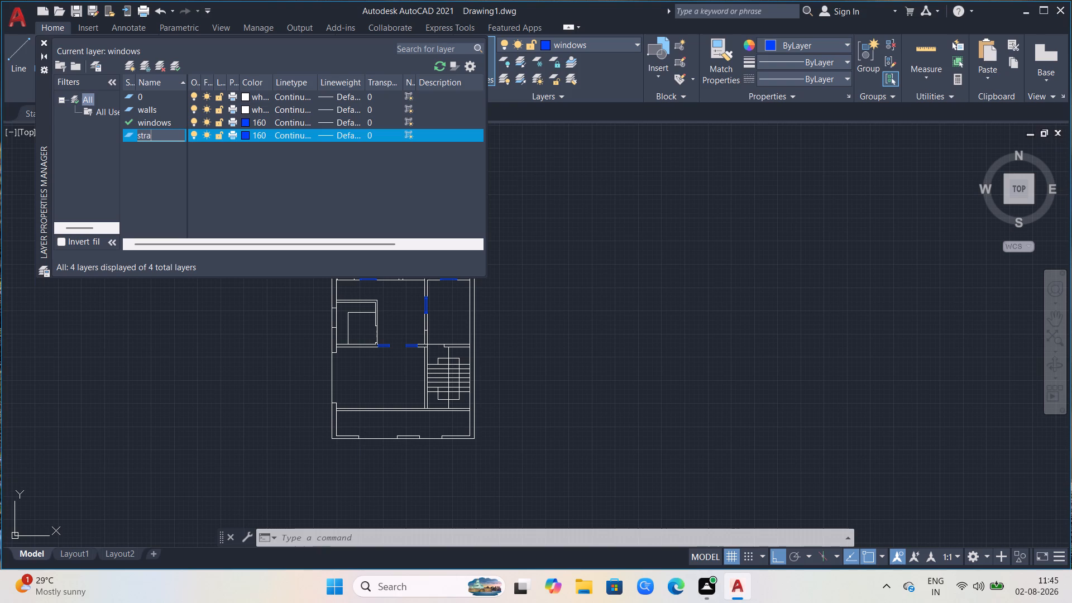
pyautogui.press('i')
pyautogui.press('BackSpace')
pyautogui.press('BackSpace')
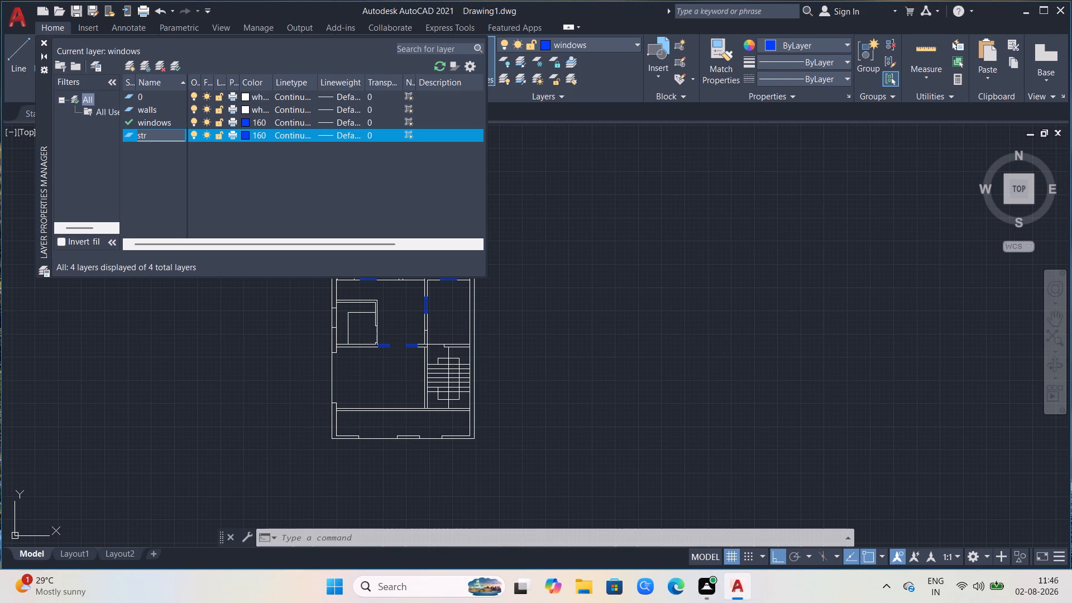
pyautogui.write('ia')
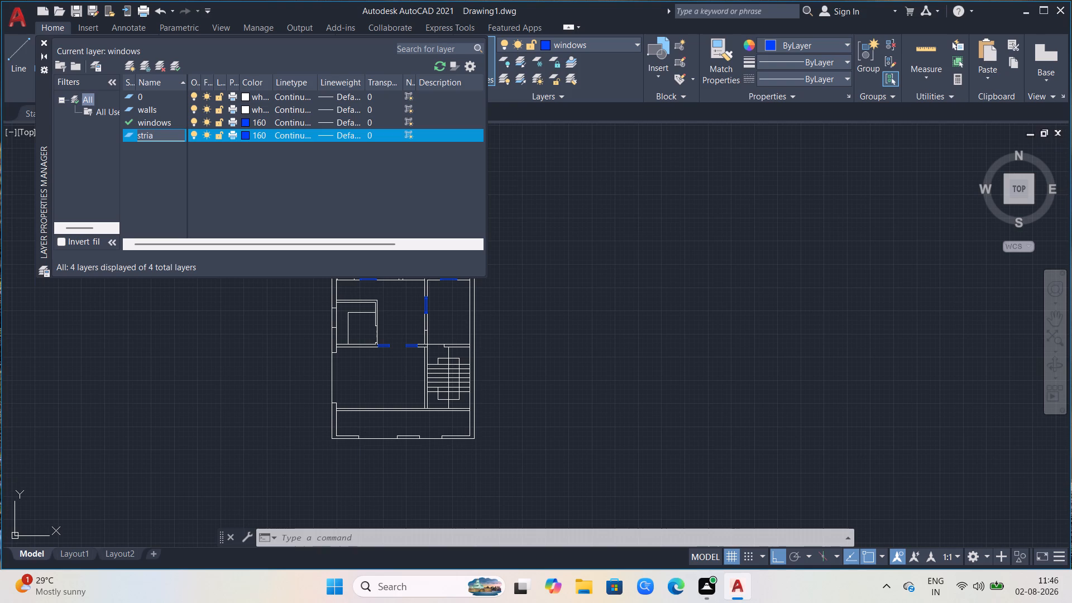
pyautogui.press('BackSpace')
pyautogui.press('BackSpace')
pyautogui.press('BackSpace')
pyautogui.press('BackSpace')
pyautogui.write('t case')
# Set the st case layer's colour to light yellow, index colour 51.
pyautogui.click(261, 135)
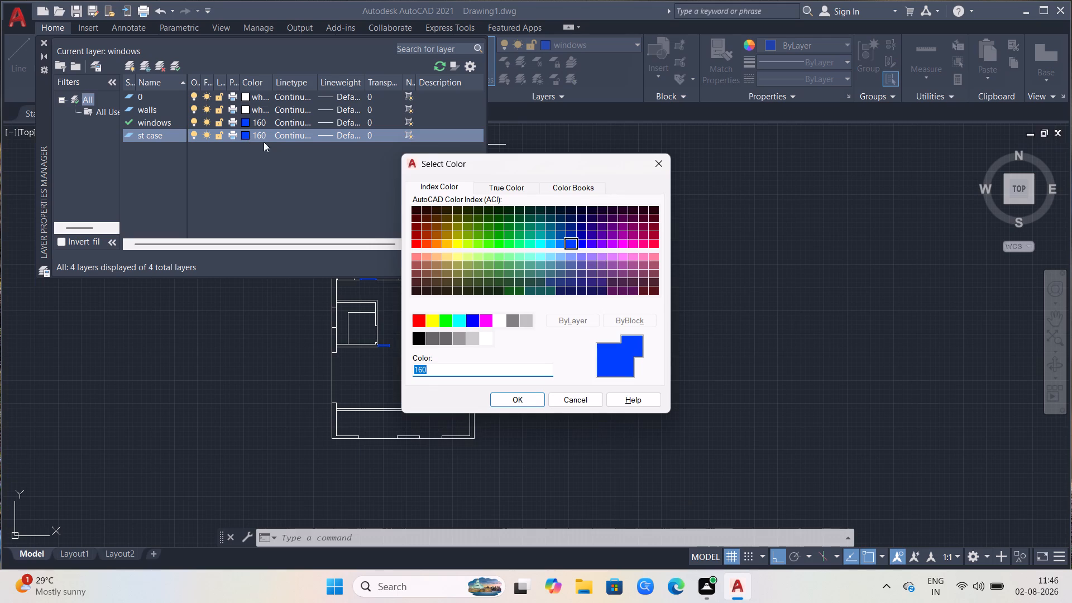
pyautogui.click(453, 257)
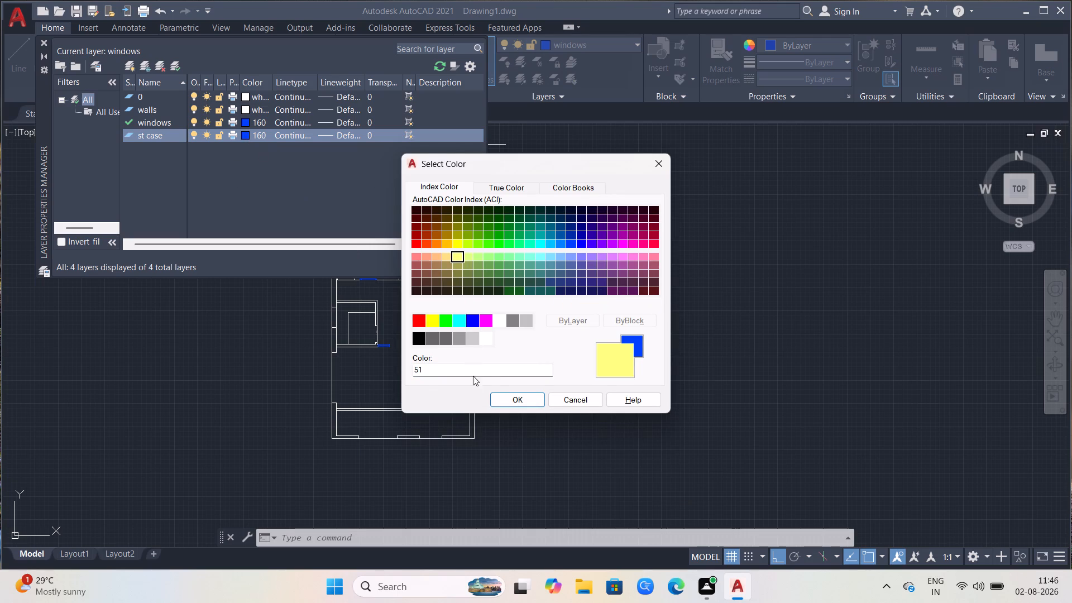
pyautogui.click(500, 400)
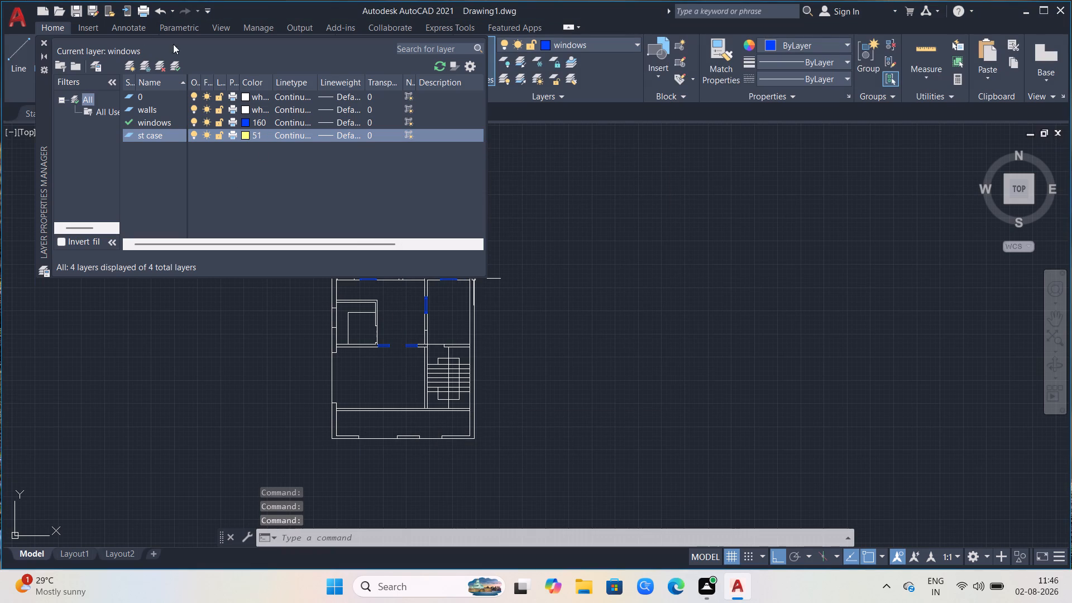
# Make st case the current layer and close the layer manager.
pyautogui.click(173, 66)
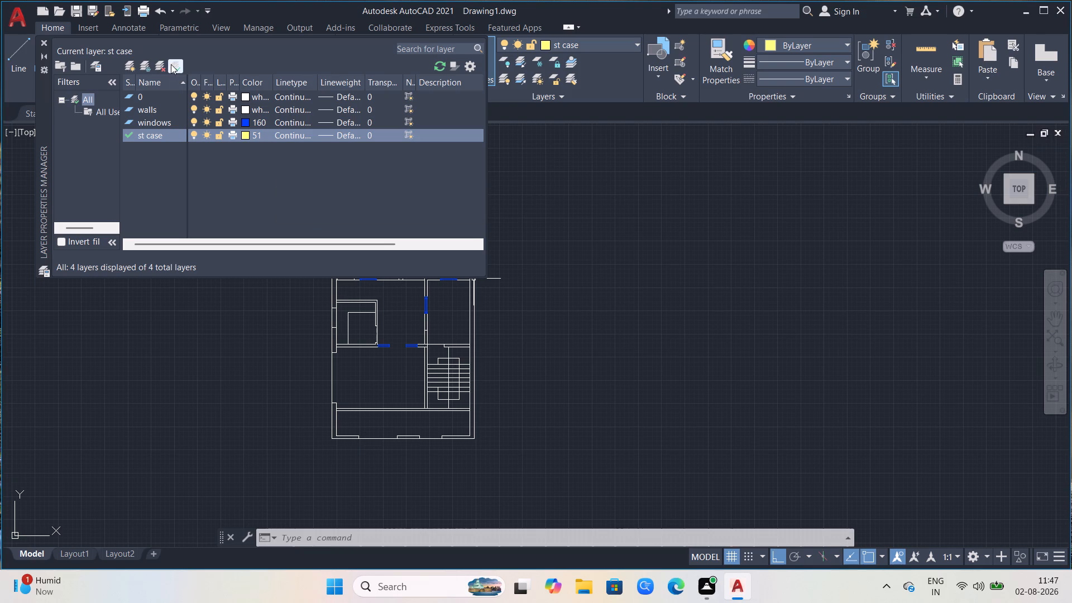
pyautogui.moveTo(563, 186); pyautogui.dragTo(573, 185)
pyautogui.click(570, 182)
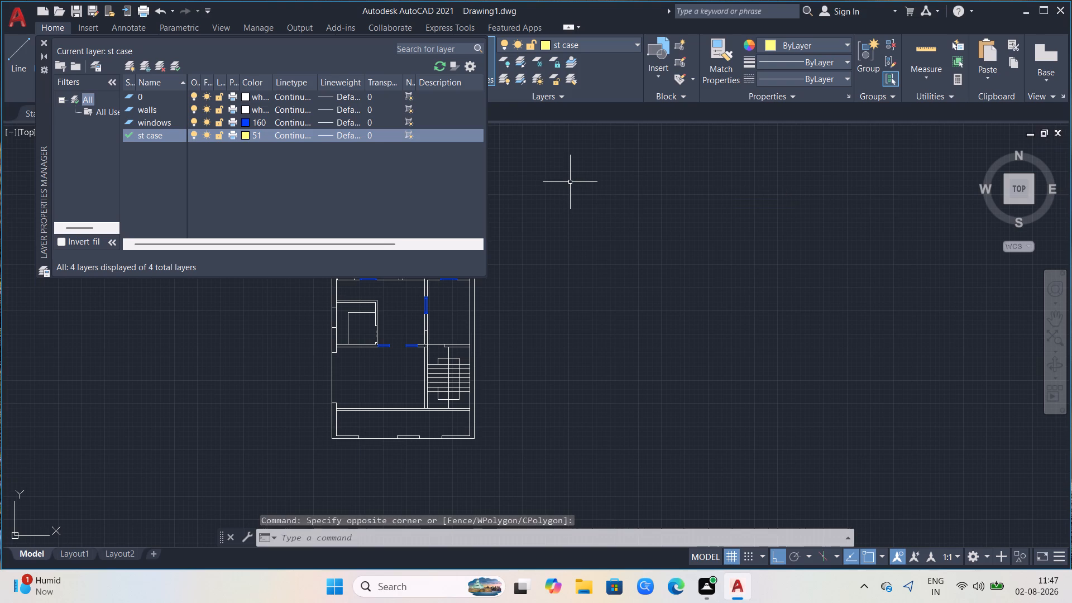
pyautogui.press('Escape')
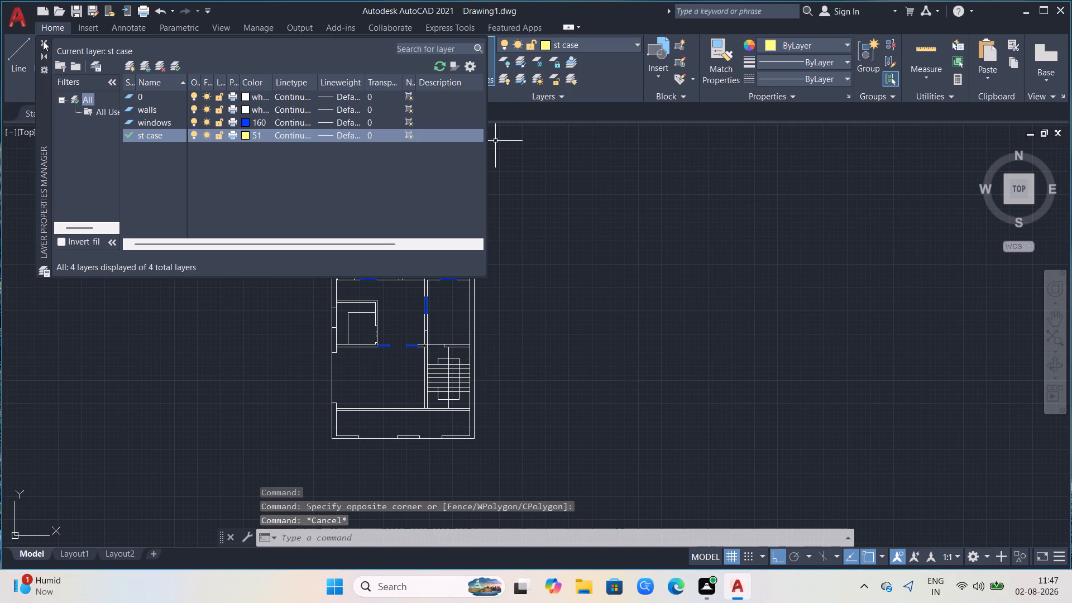
pyautogui.click(43, 41)
# Select the stair's treads and vertical lines with a crossing window over its middle and move them to the st case layer.
pyautogui.scroll(1, 475, 366)
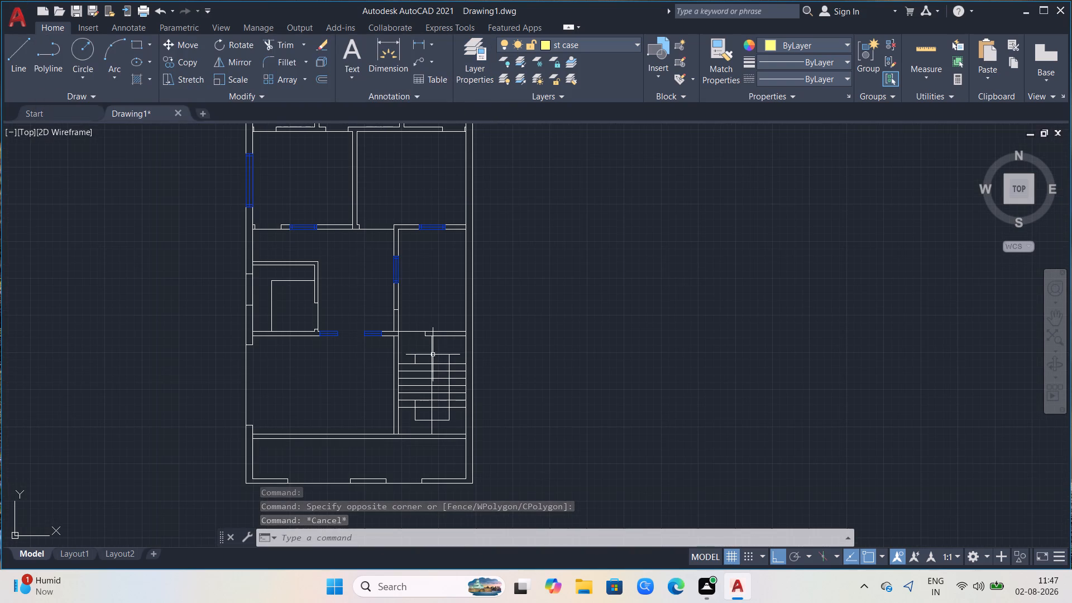
pyautogui.click(453, 356)
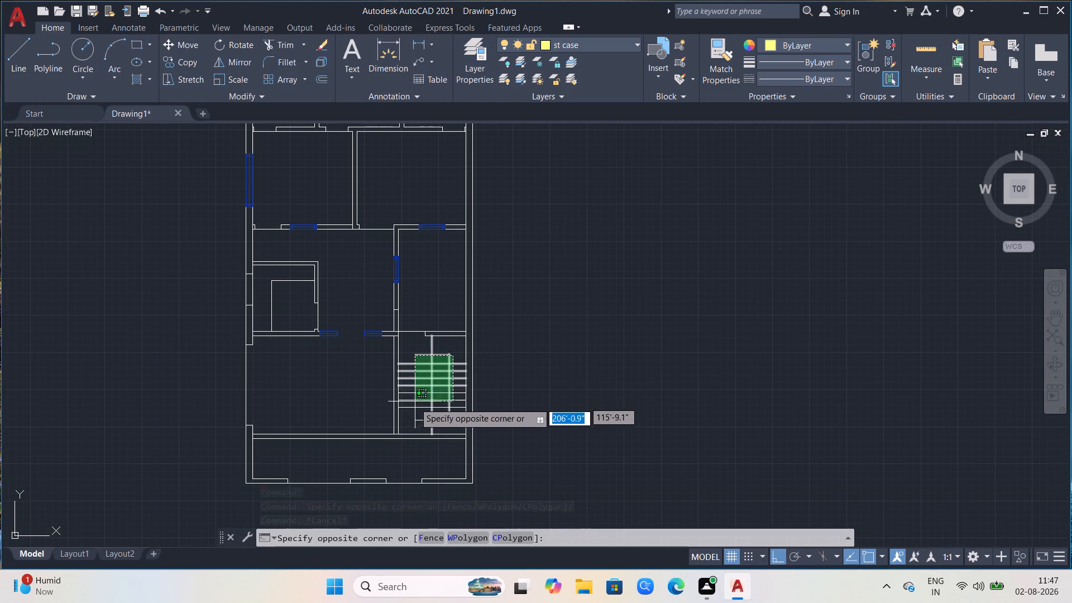
pyautogui.click(411, 405)
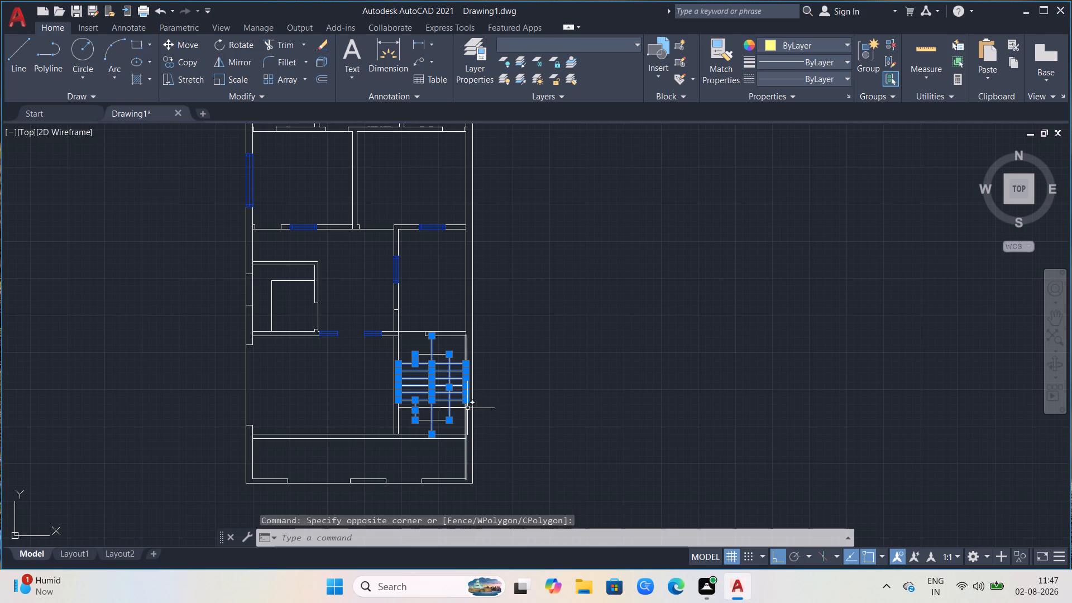
pyautogui.click(639, 40)
pyautogui.click(589, 82)
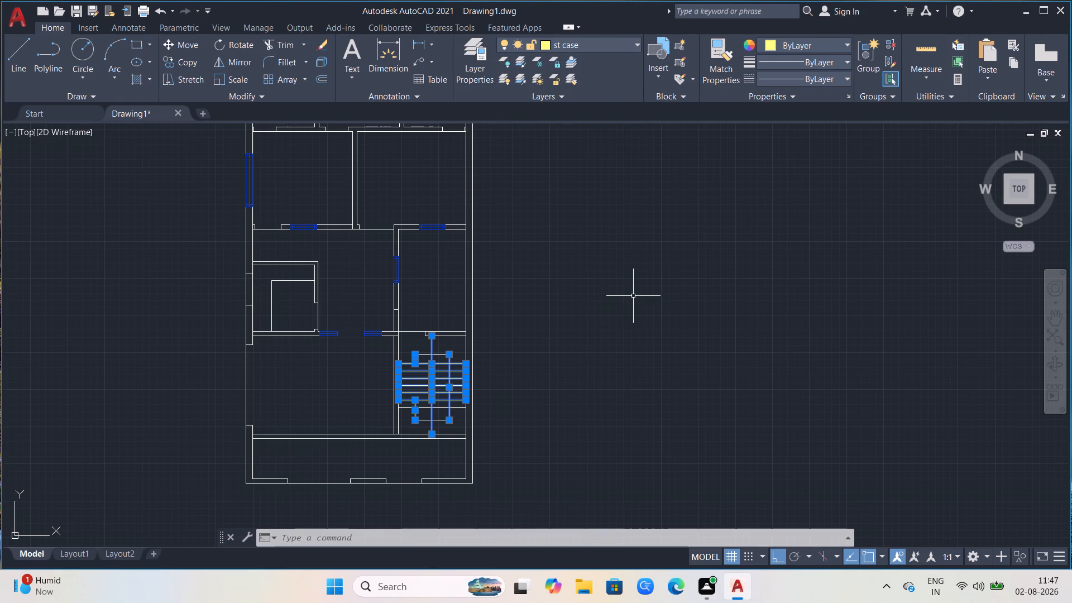
pyautogui.press('space')
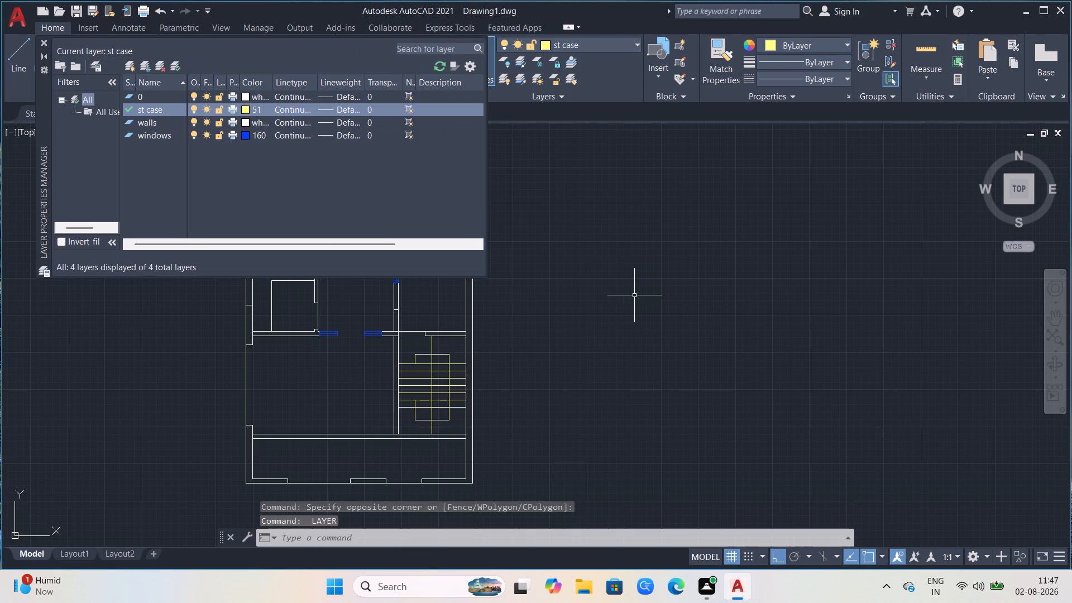
pyautogui.press('Escape')
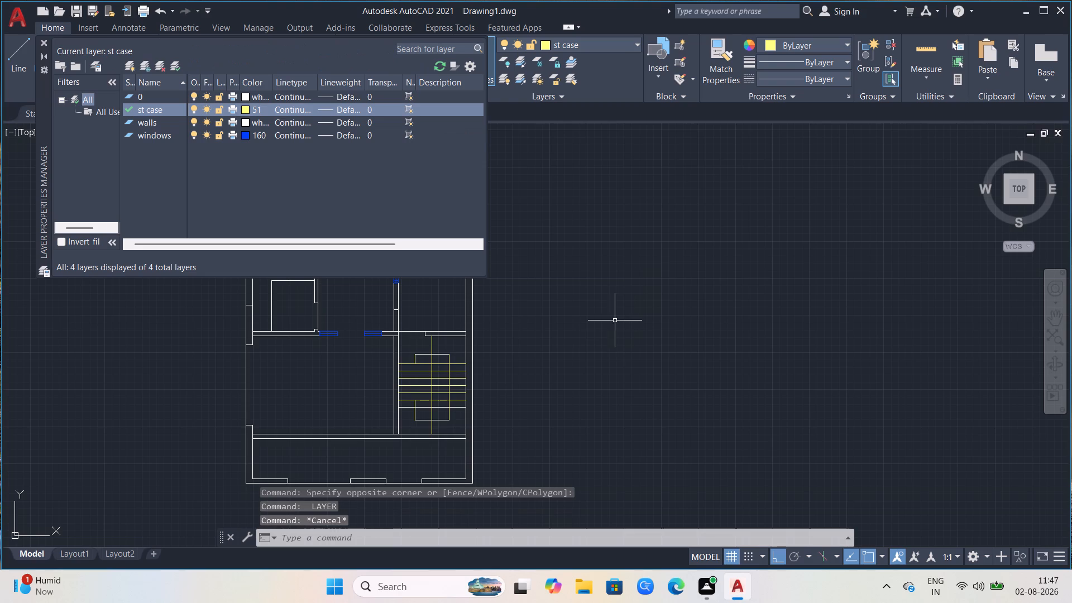
pyautogui.click(615, 320)
pyautogui.doubleClick(615, 319)
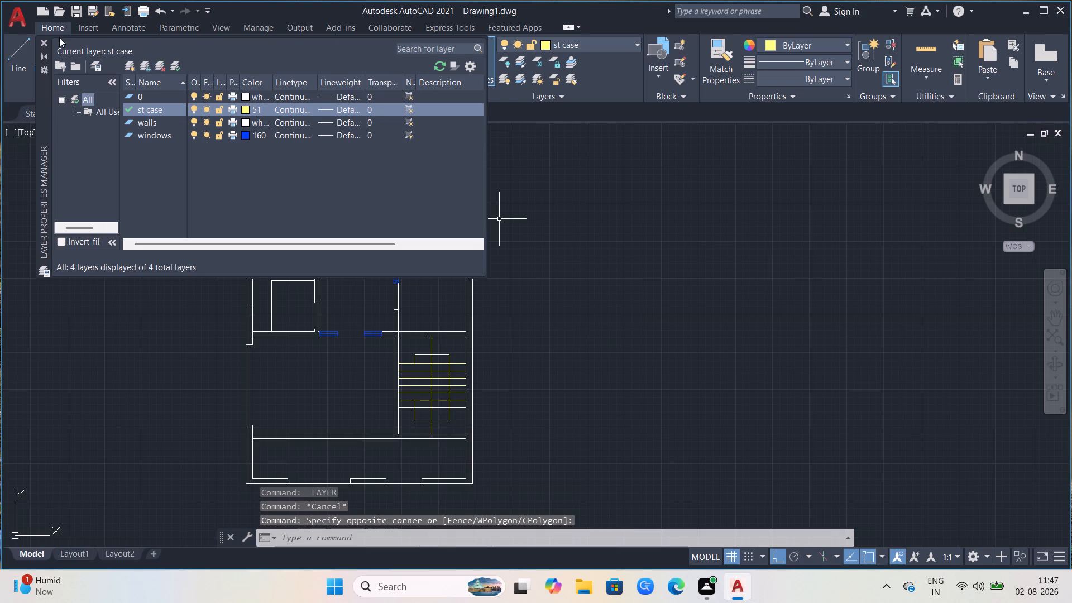
pyautogui.click(47, 41)
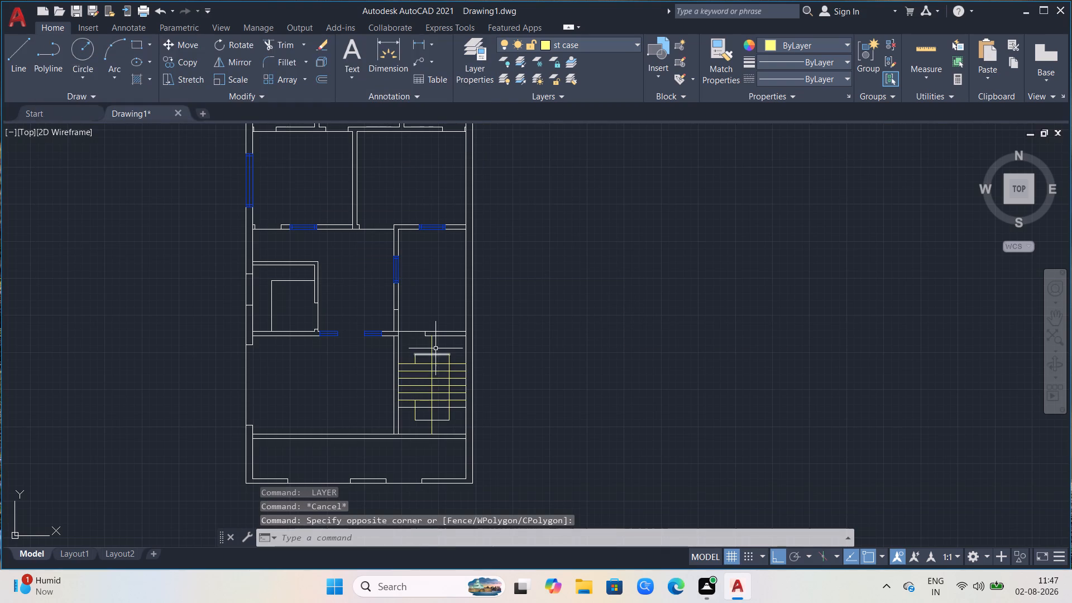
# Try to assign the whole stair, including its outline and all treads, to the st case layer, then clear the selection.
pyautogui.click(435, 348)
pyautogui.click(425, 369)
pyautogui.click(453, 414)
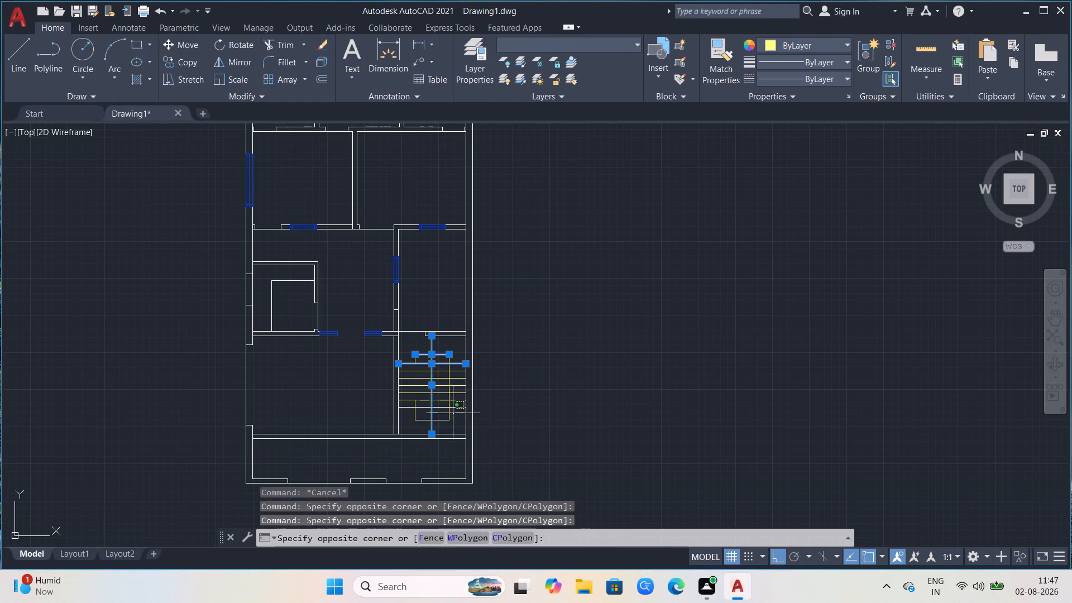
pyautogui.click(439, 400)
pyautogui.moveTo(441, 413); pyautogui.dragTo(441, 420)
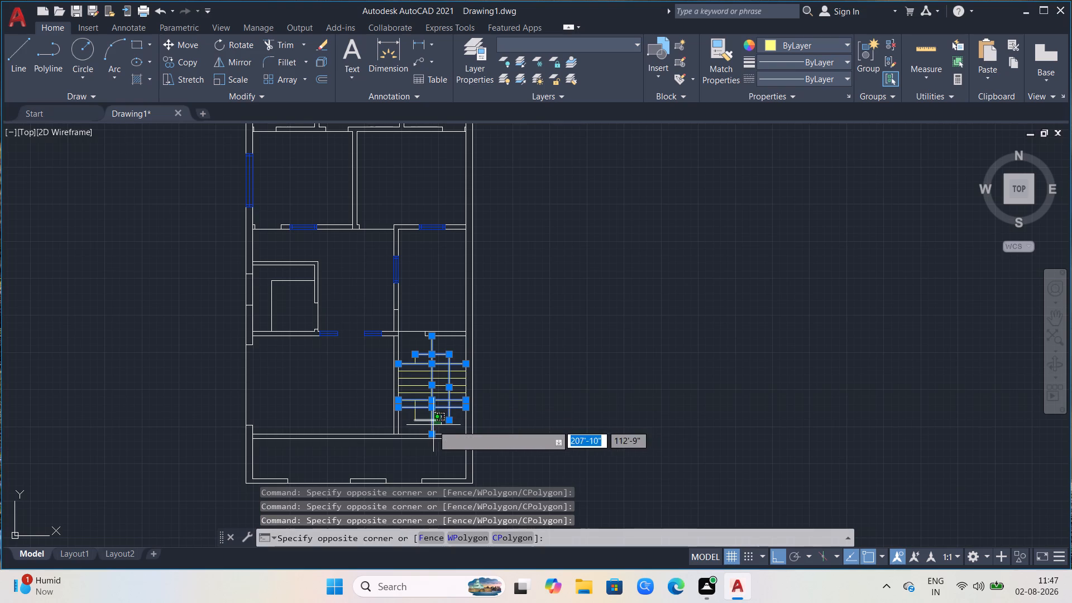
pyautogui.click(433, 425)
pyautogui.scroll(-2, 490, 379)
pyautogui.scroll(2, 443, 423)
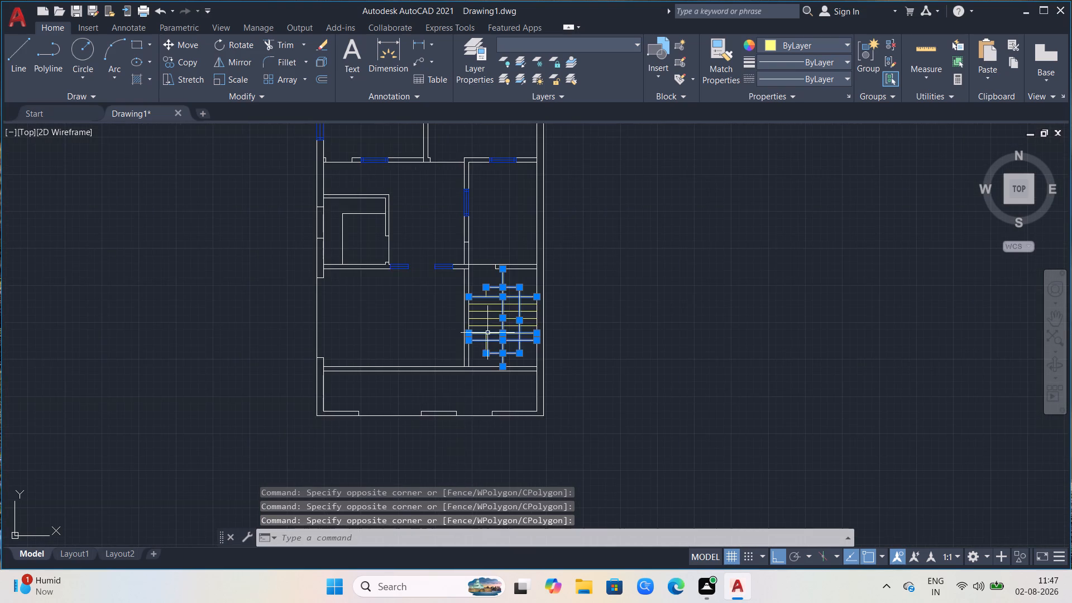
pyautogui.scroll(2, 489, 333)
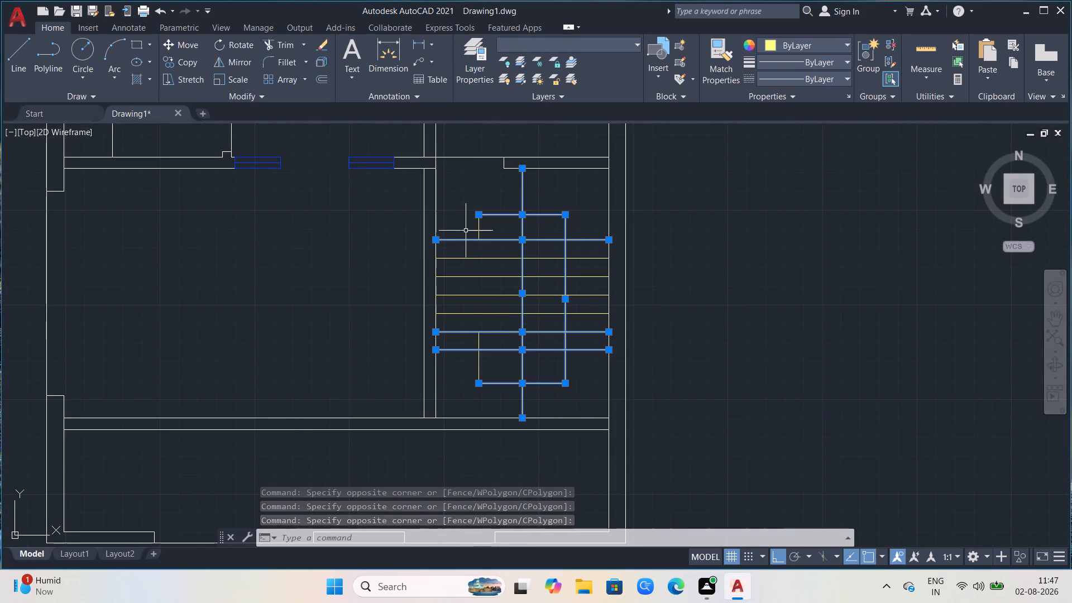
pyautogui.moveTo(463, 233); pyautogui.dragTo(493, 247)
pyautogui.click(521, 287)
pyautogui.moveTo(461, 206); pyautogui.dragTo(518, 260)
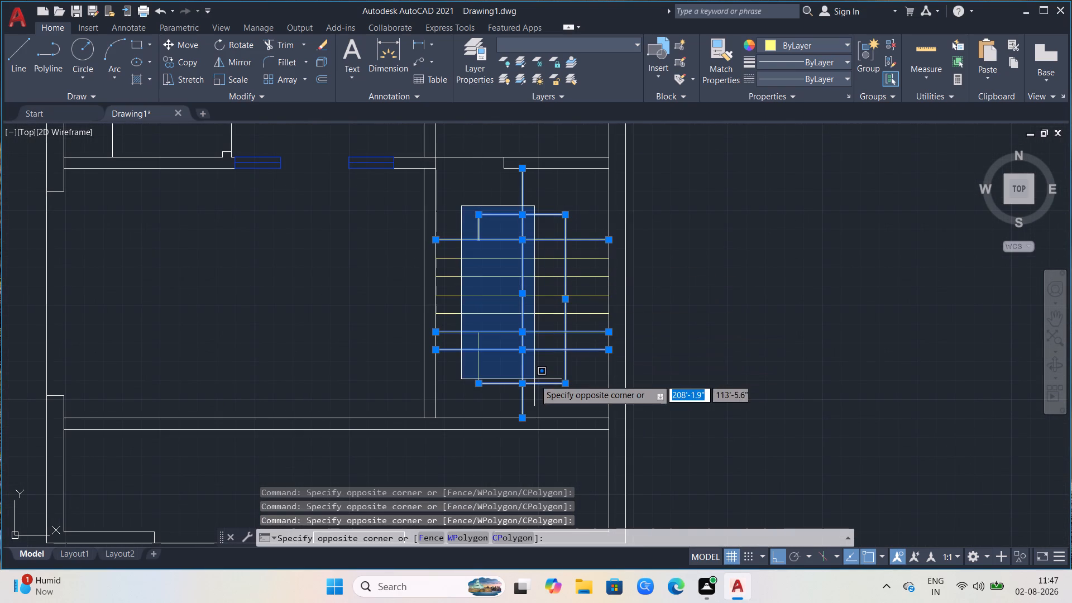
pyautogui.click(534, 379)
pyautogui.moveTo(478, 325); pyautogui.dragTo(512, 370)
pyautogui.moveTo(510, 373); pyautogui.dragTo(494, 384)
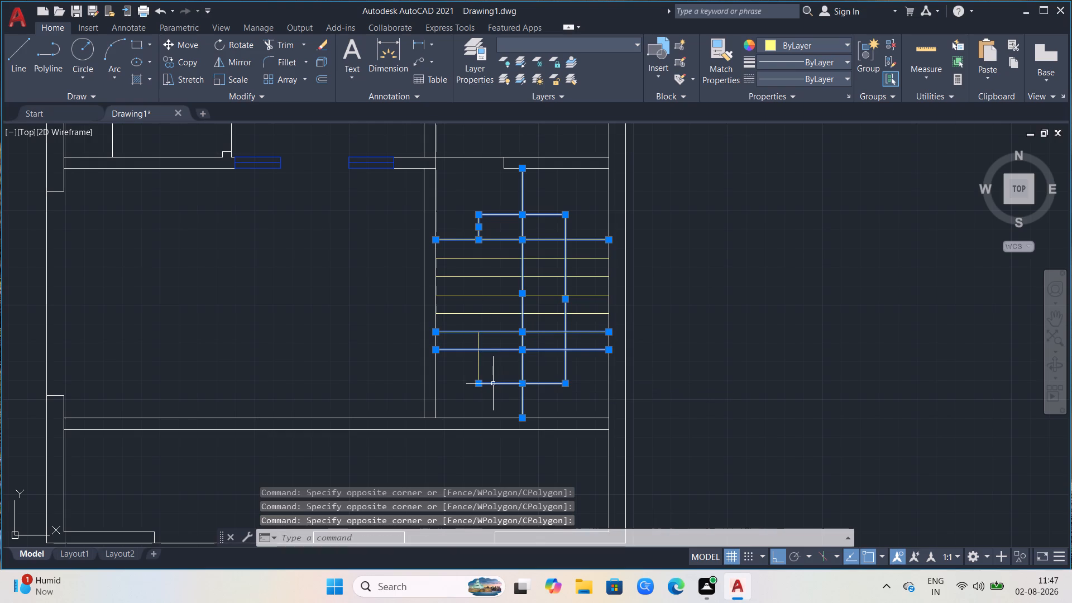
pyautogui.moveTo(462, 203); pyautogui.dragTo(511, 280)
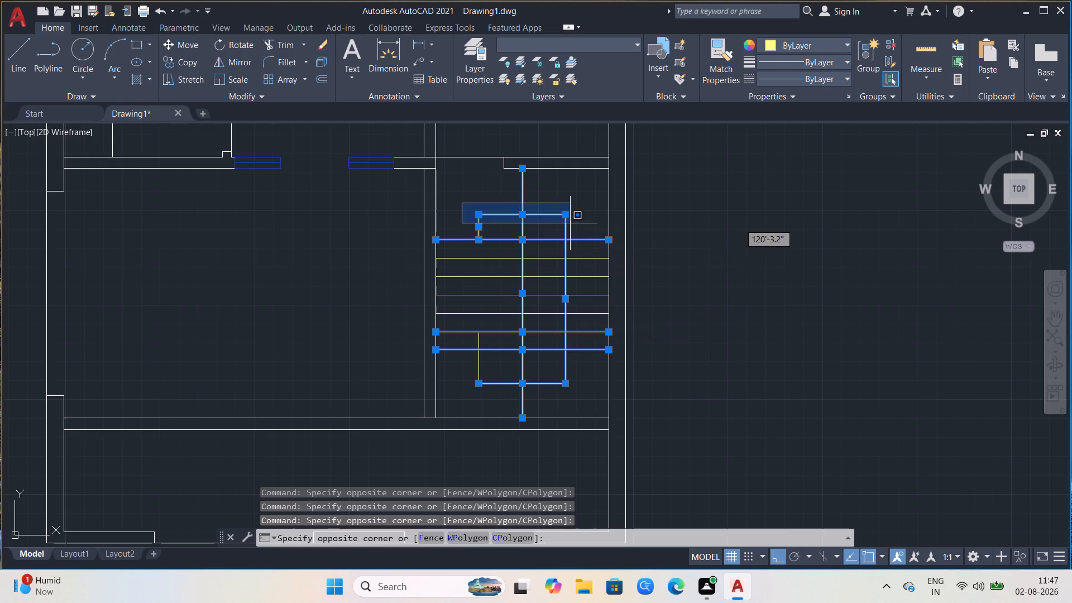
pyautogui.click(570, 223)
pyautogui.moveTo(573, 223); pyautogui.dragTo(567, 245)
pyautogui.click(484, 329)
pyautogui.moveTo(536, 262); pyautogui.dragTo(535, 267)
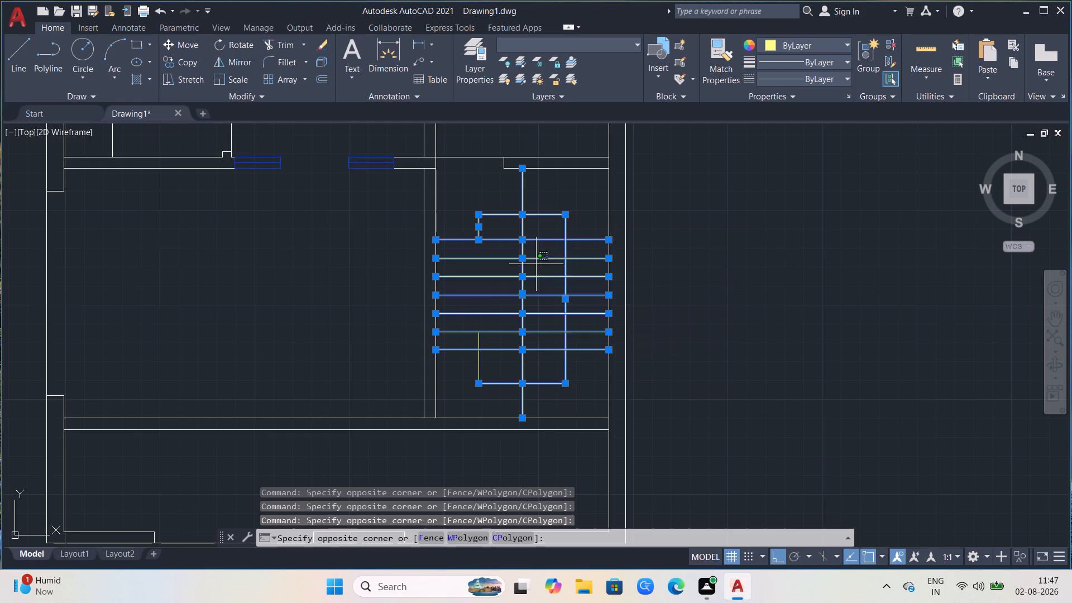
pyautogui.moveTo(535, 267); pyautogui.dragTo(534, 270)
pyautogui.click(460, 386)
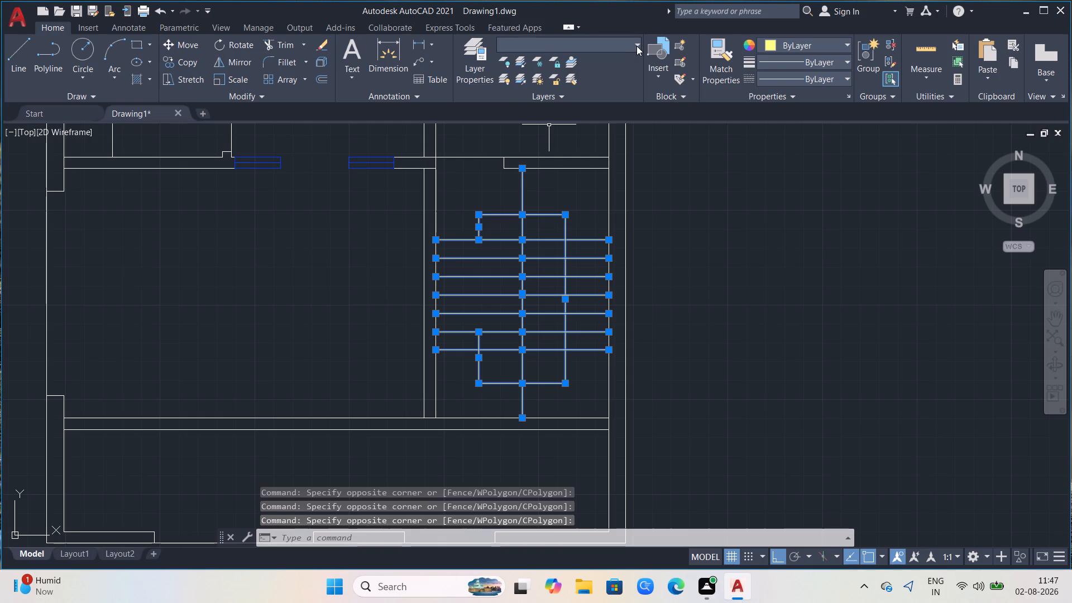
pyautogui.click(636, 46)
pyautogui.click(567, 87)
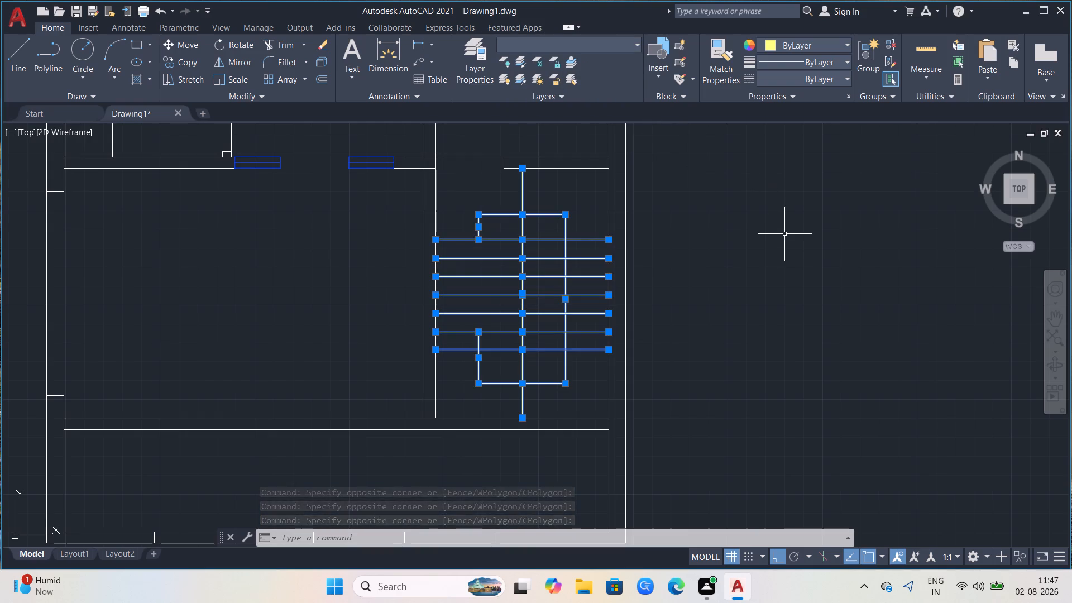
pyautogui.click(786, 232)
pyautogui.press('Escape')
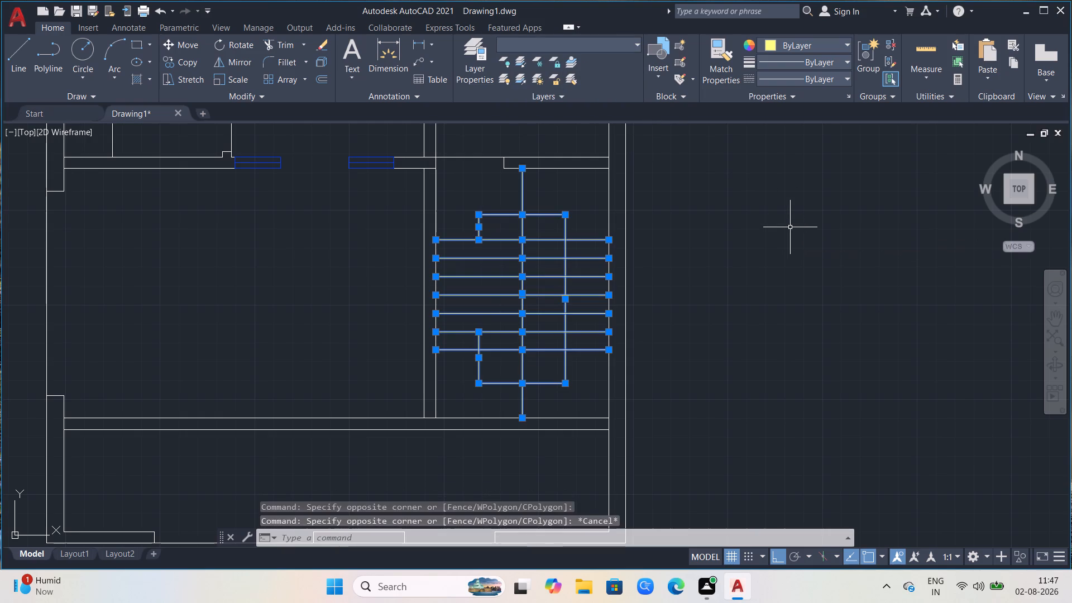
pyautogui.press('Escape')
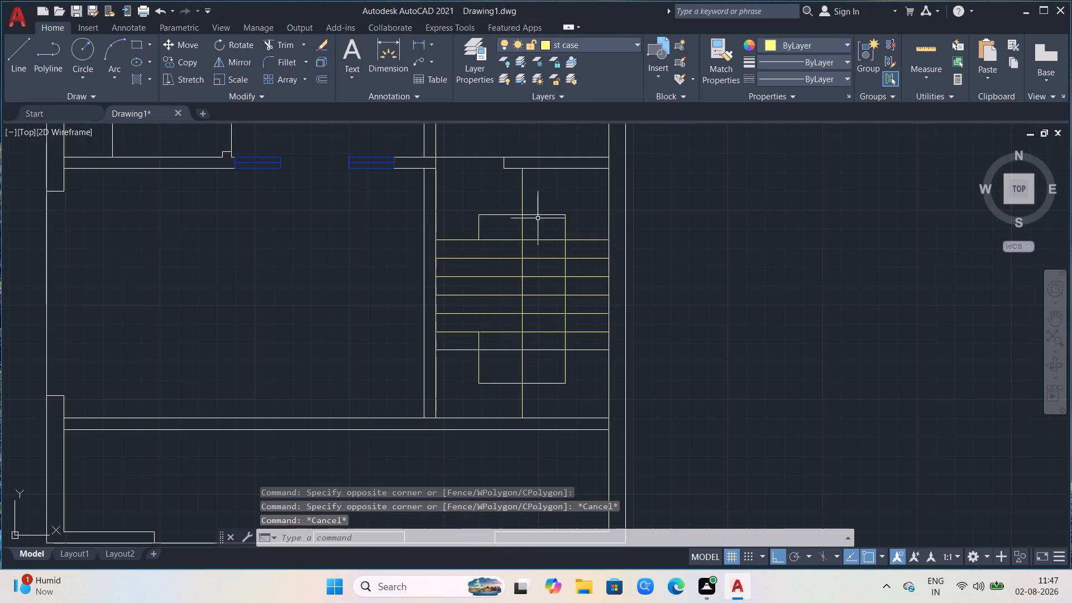
# Move the stair outline's top and bottom horizontal lines and the lowest full-width tread to the st case layer, then clear the selection.
pyautogui.click(538, 218)
pyautogui.click(543, 207)
pyautogui.click(543, 207)
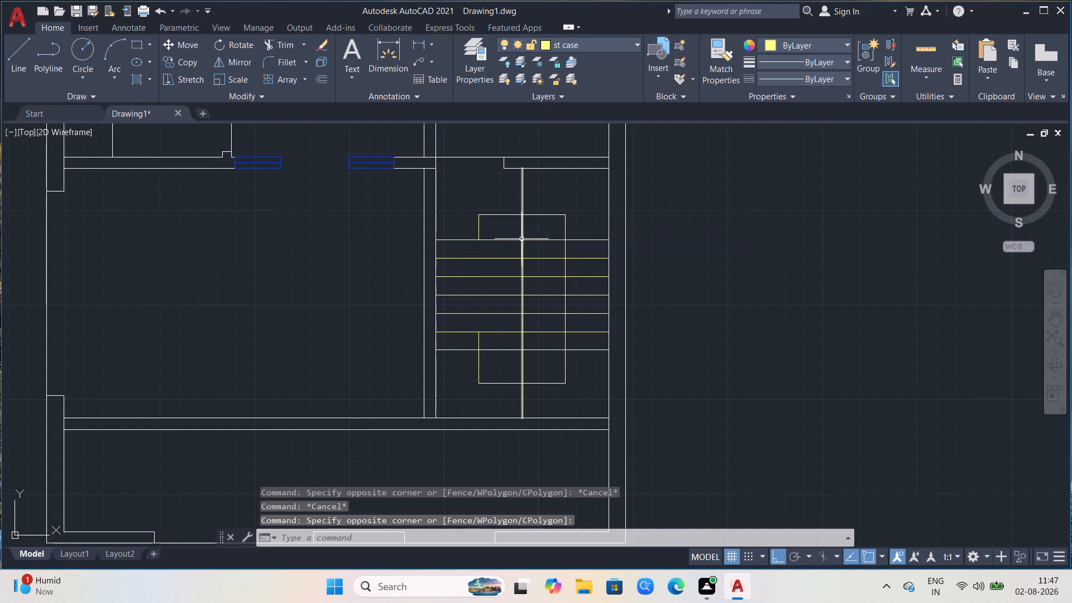
pyautogui.click(539, 214)
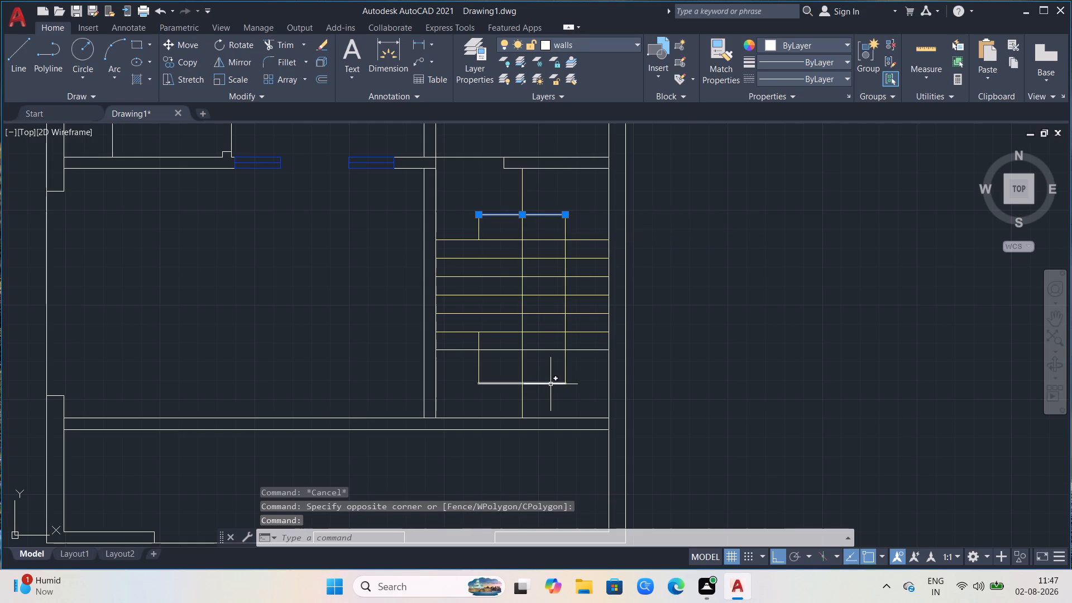
pyautogui.click(551, 384)
pyautogui.click(532, 350)
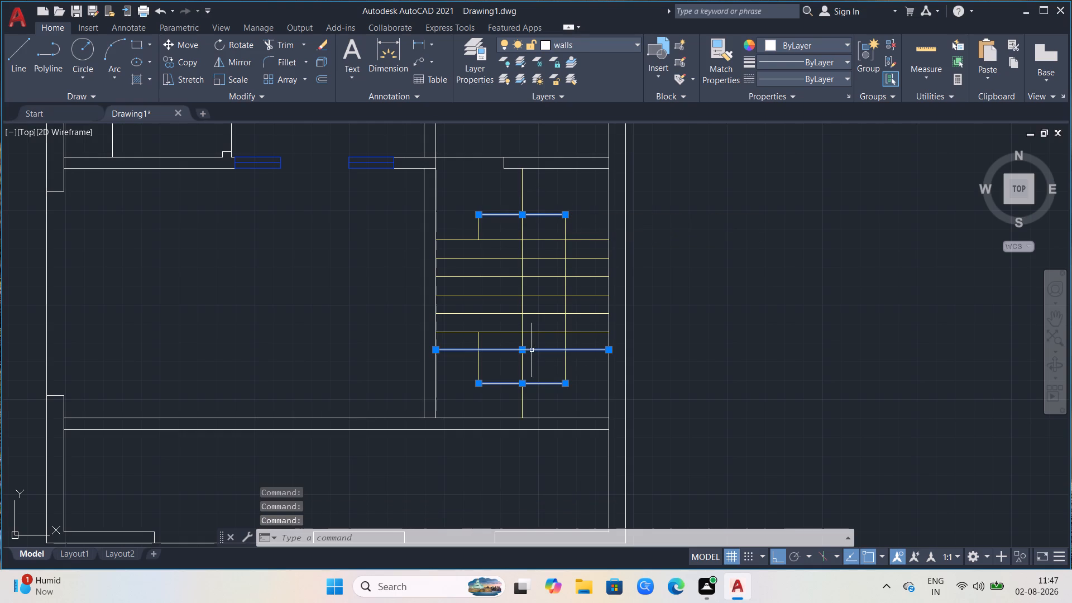
pyautogui.click(638, 43)
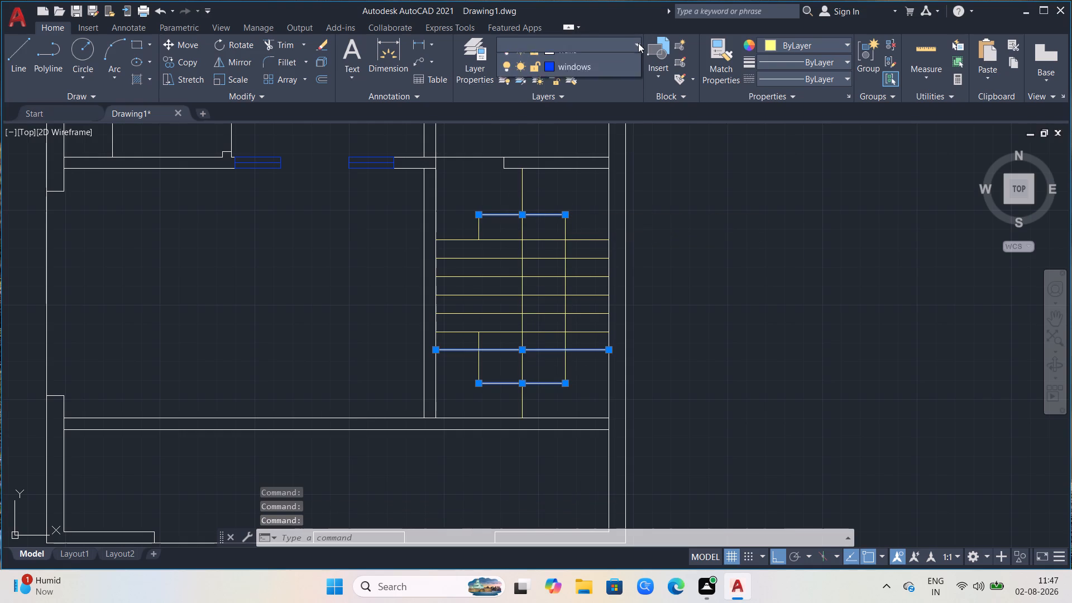
pyautogui.click(592, 74)
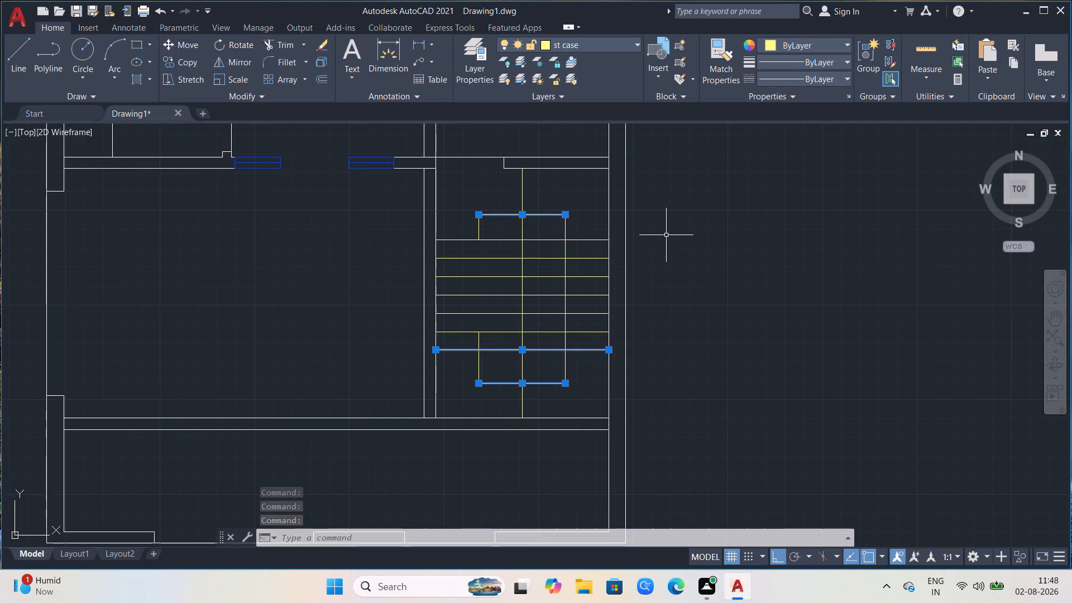
pyautogui.press('Escape')
# Create a new layer named text in the layer manager.
pyautogui.scroll(-1, 395, 295)
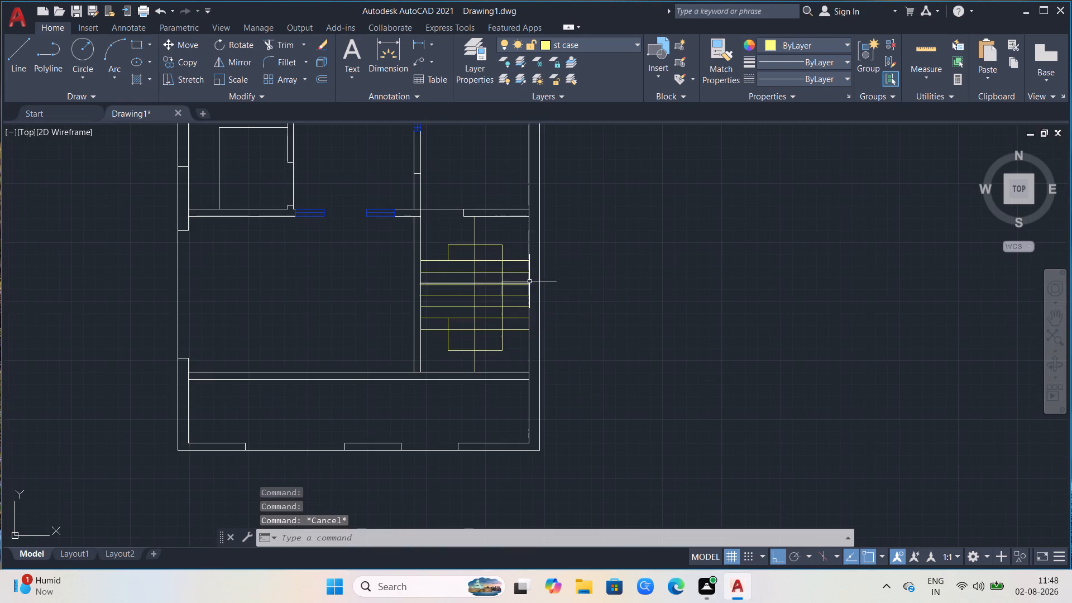
pyautogui.scroll(-1, 853, 268)
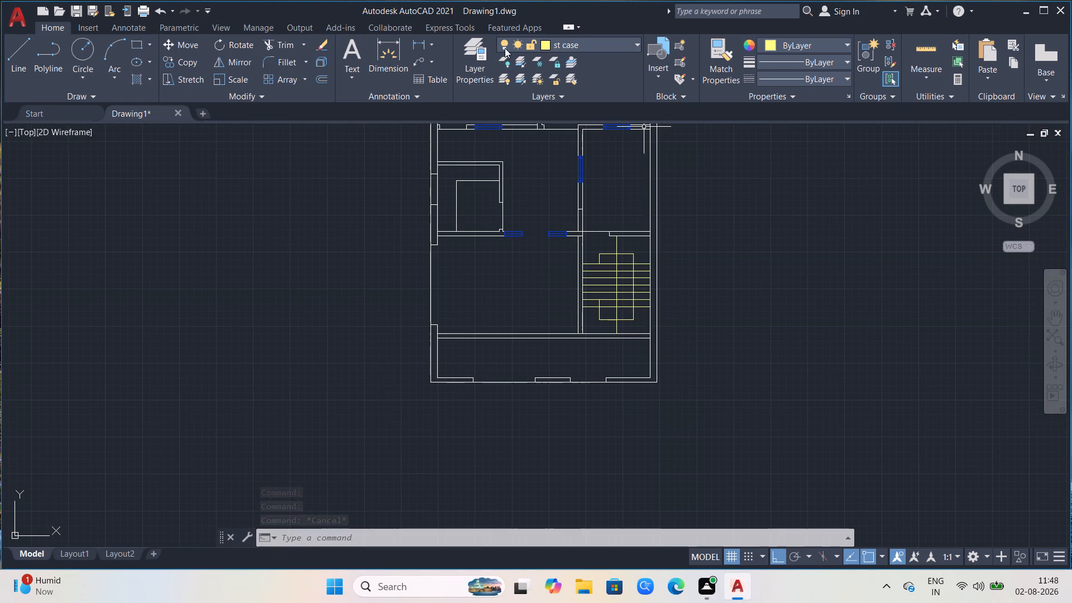
pyautogui.click(470, 49)
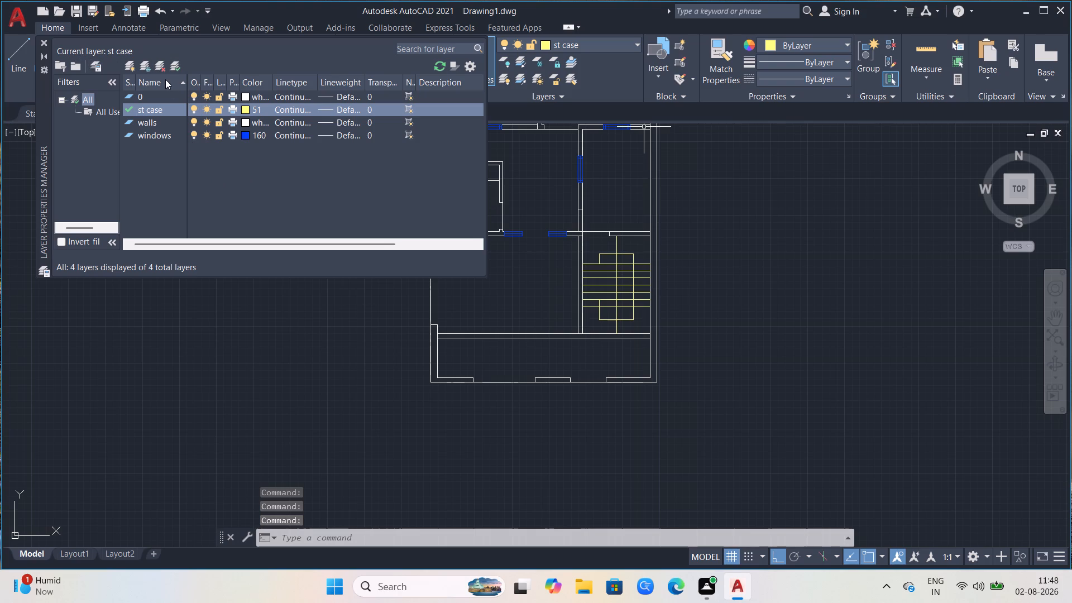
pyautogui.click(130, 64)
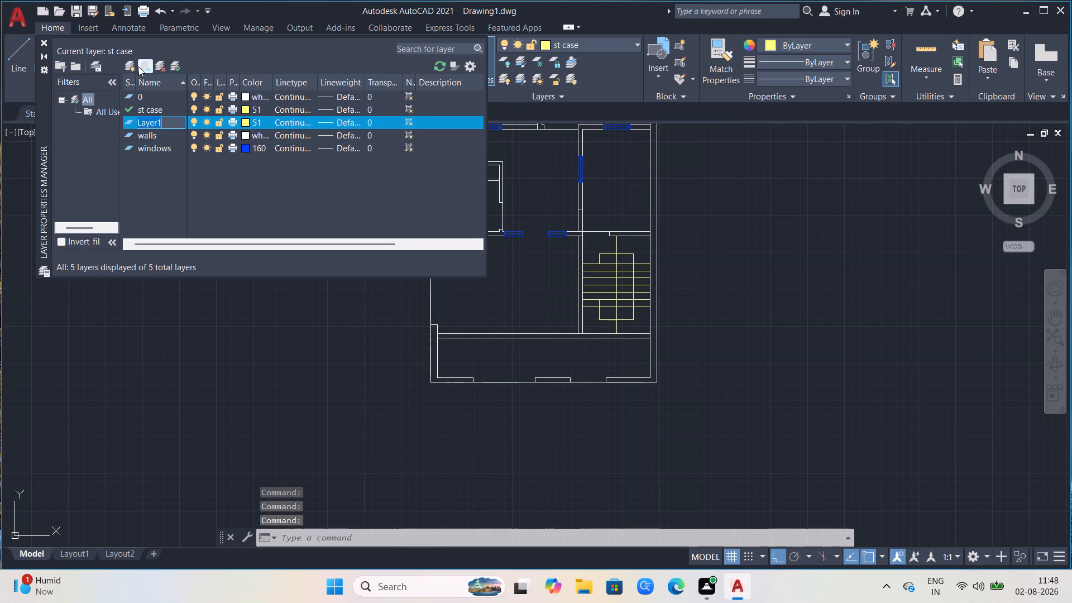
pyautogui.press('BackSpace')
pyautogui.press('BackSpace')
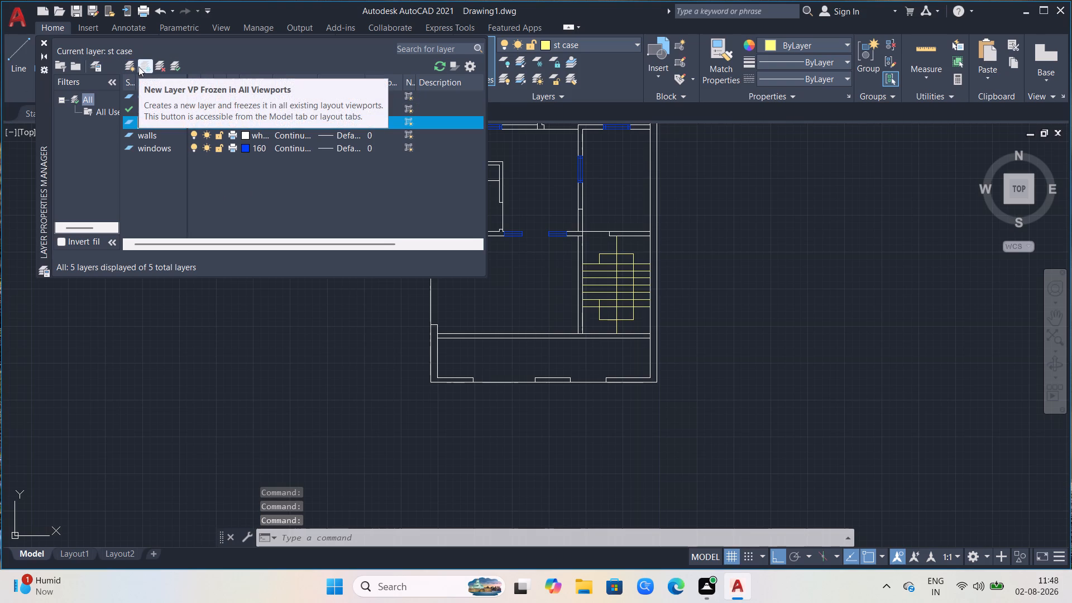
pyautogui.write('text')
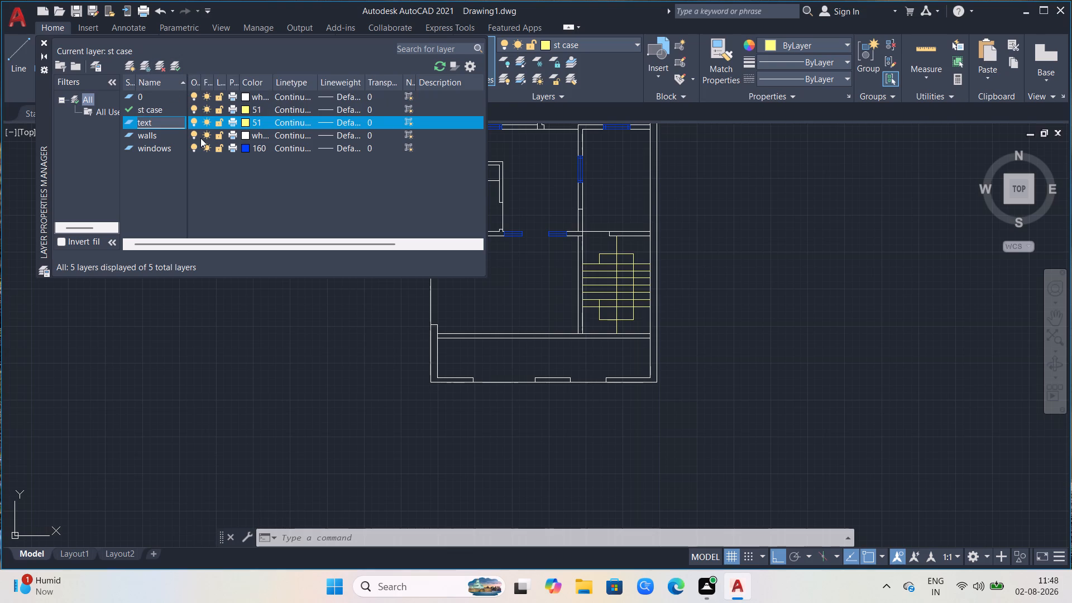
# Set the text layer's colour to red, index colour 10.
pyautogui.click(262, 117)
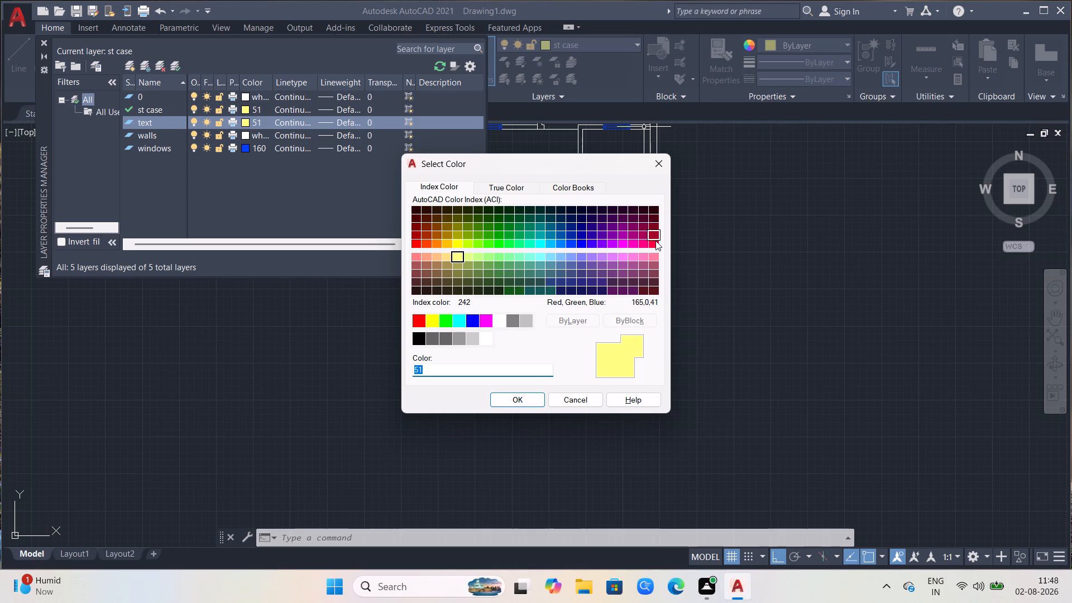
pyautogui.click(416, 243)
pyautogui.moveTo(524, 401); pyautogui.dragTo(525, 391)
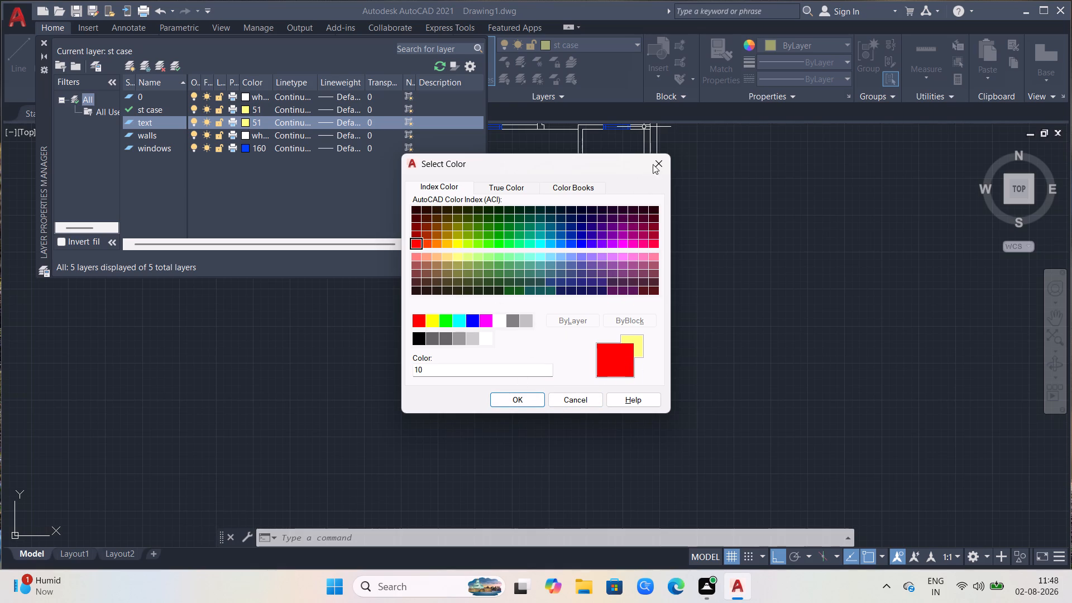
pyautogui.click(529, 399)
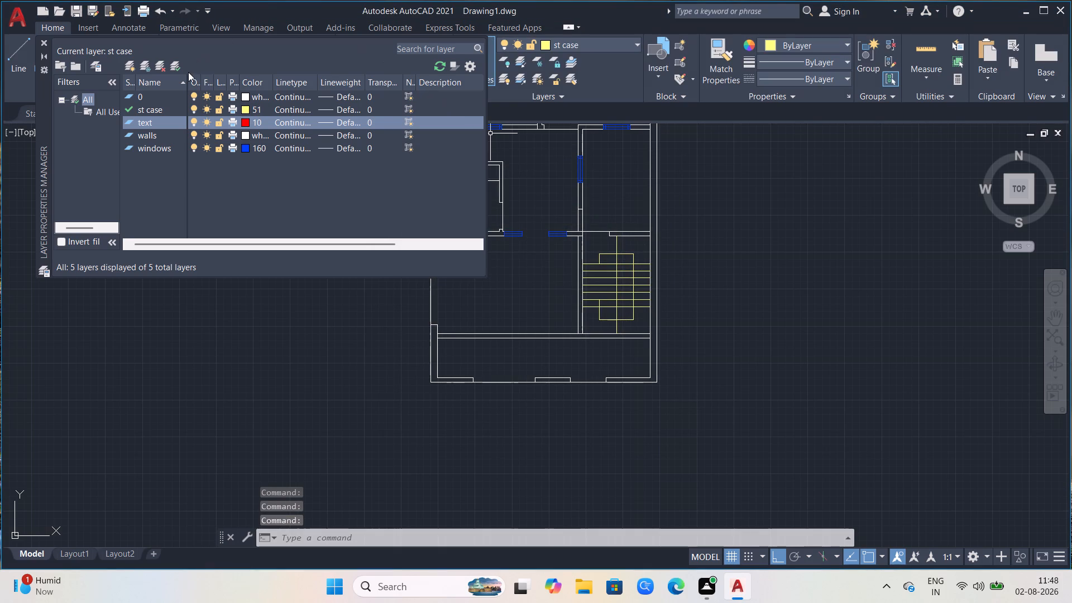
# Make text the current layer and close the layer manager.
pyautogui.click(181, 70)
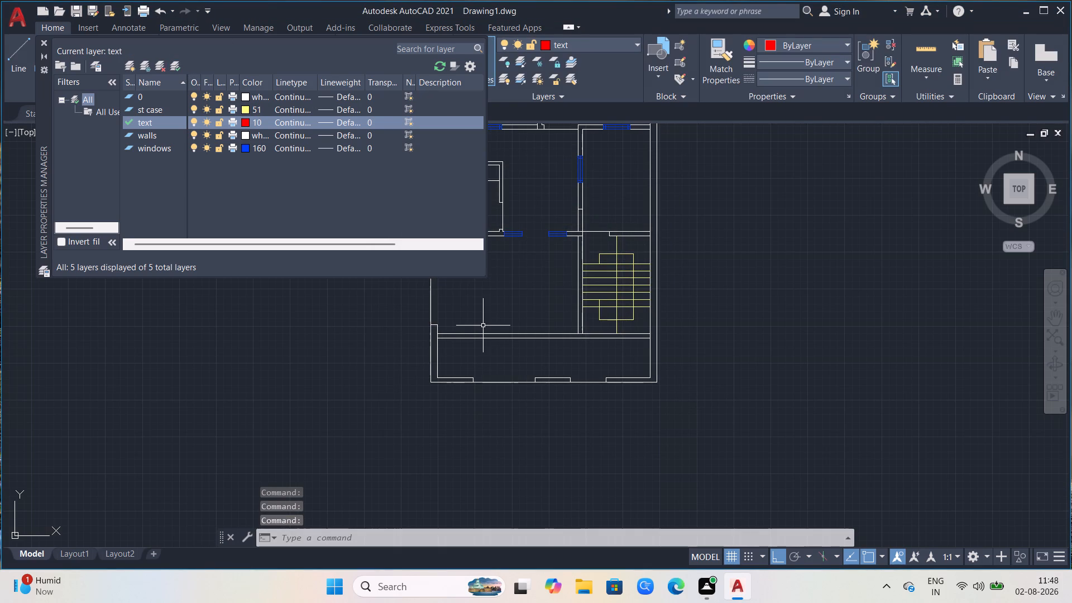
pyautogui.press('Escape')
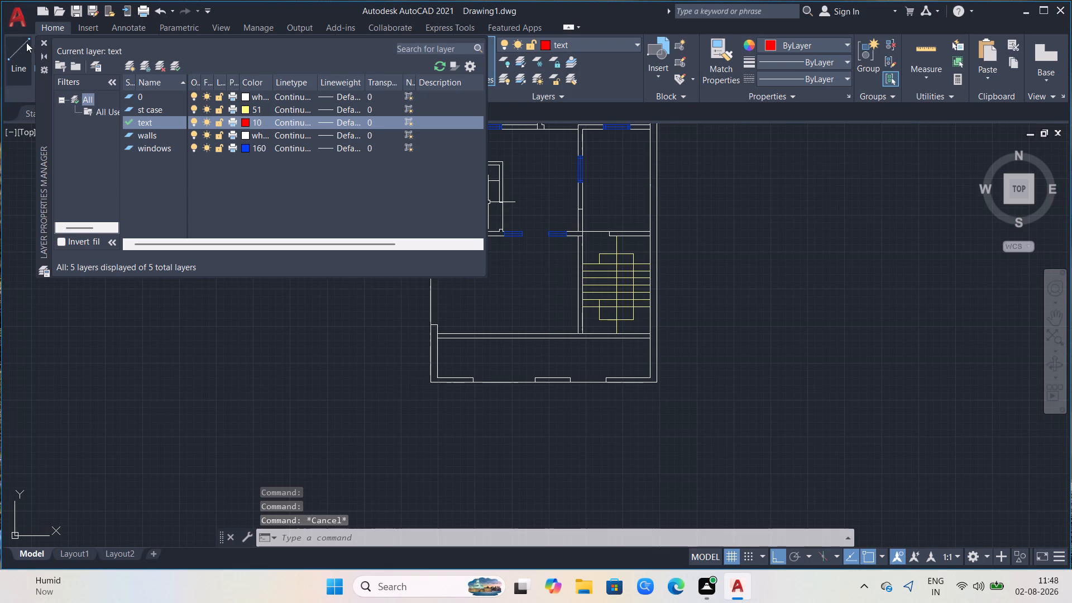
pyautogui.click(42, 45)
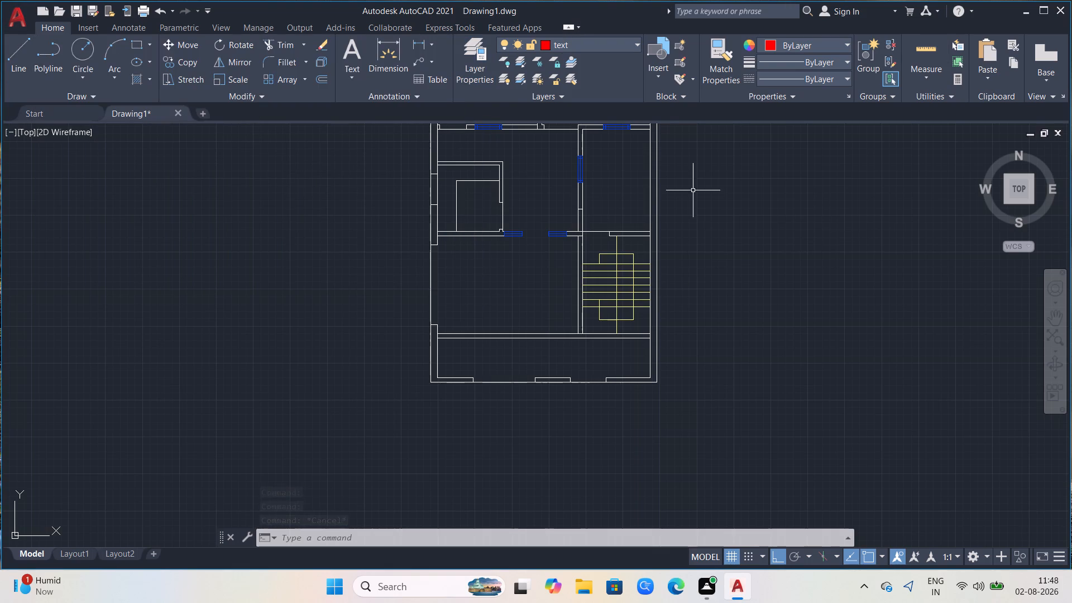
# Examine the whole floor plan, looking closely at the upper rooms and at the rooms around the stair.
pyautogui.scroll(-1, 775, 239)
pyautogui.scroll(-2, 781, 184)
pyautogui.scroll(-2, 422, 245)
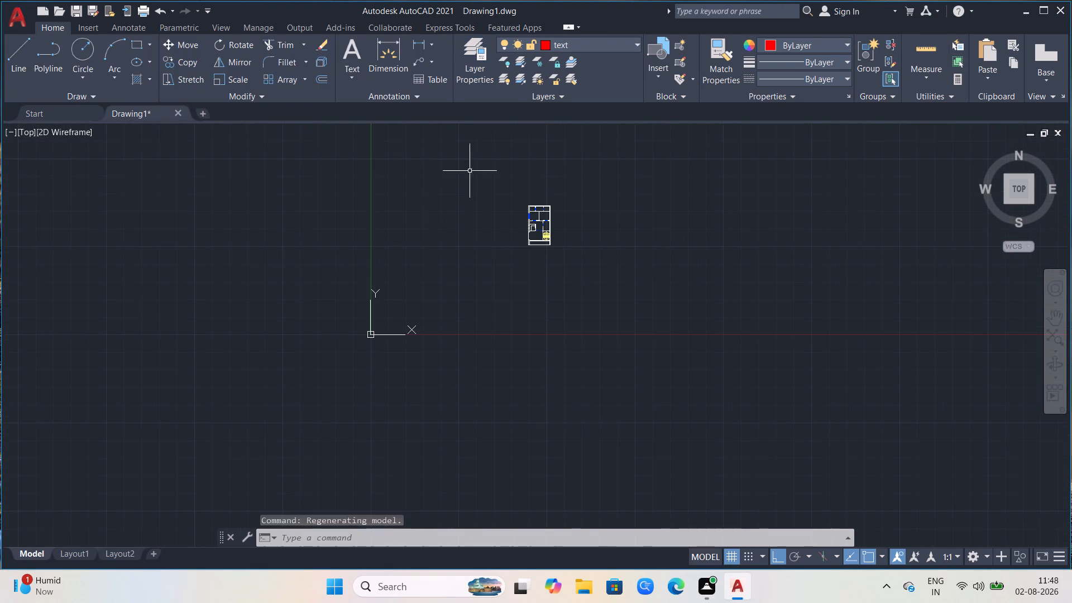
pyautogui.scroll(2, 564, 196)
pyautogui.scroll(2, 428, 234)
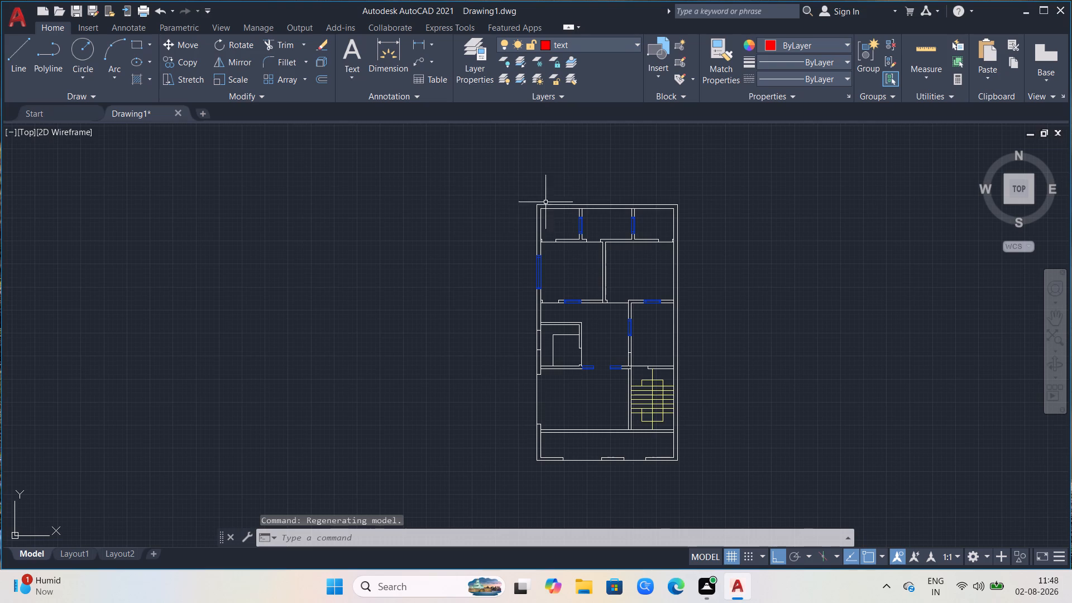
pyautogui.scroll(-1, 769, 208)
pyautogui.scroll(-1, 167, 235)
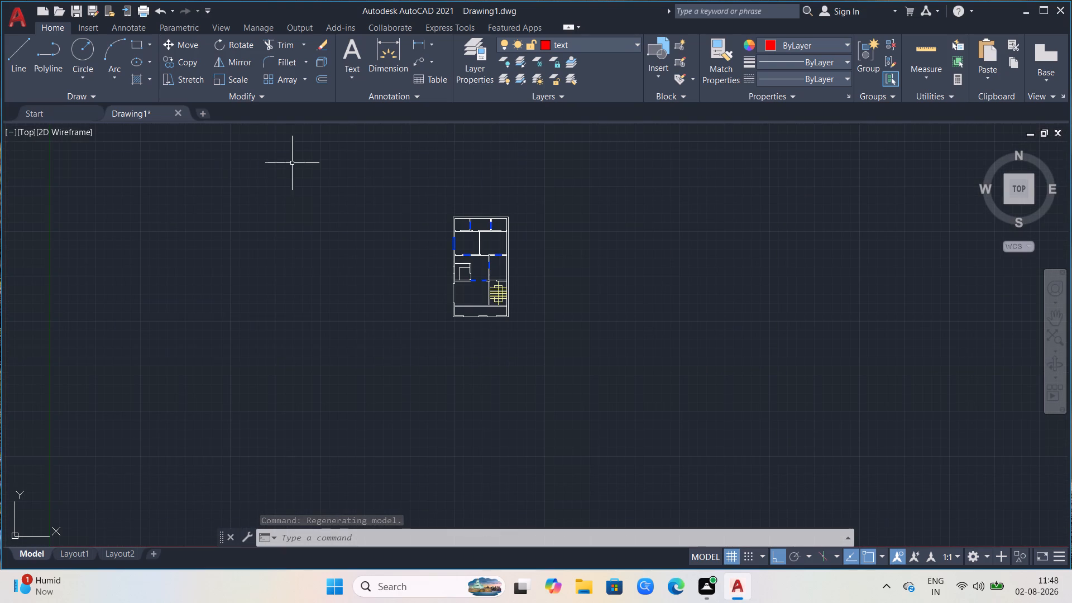
pyautogui.scroll(1, 515, 179)
pyautogui.scroll(1, 566, 228)
pyautogui.scroll(2, 342, 280)
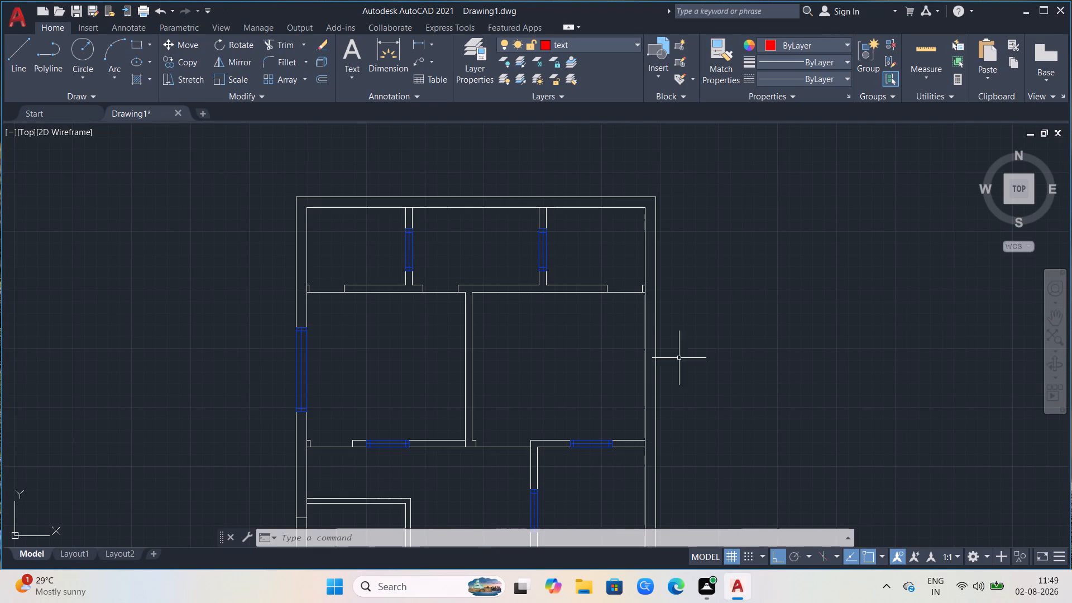
pyautogui.scroll(-1, 413, 275)
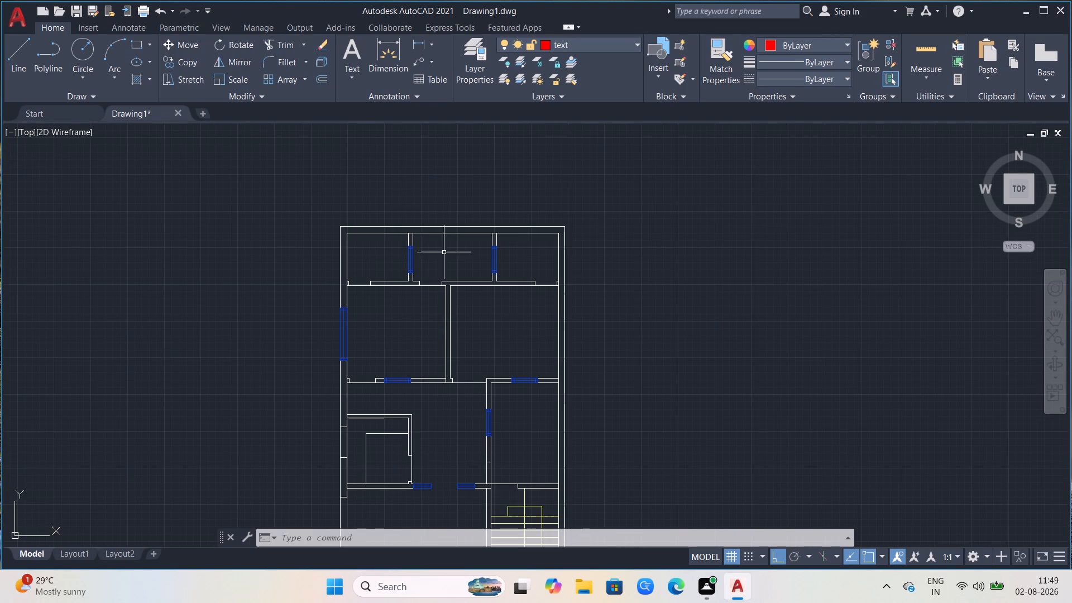
pyautogui.scroll(-1, 351, 276)
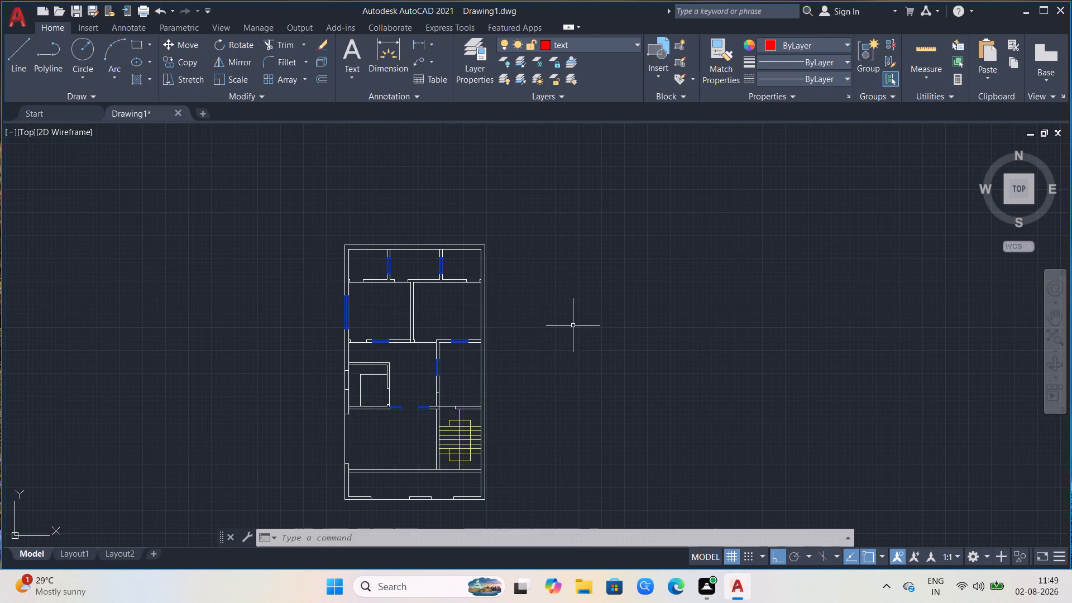
pyautogui.scroll(1, 576, 329)
pyautogui.scroll(-1, 307, 312)
pyautogui.scroll(-1, 834, 313)
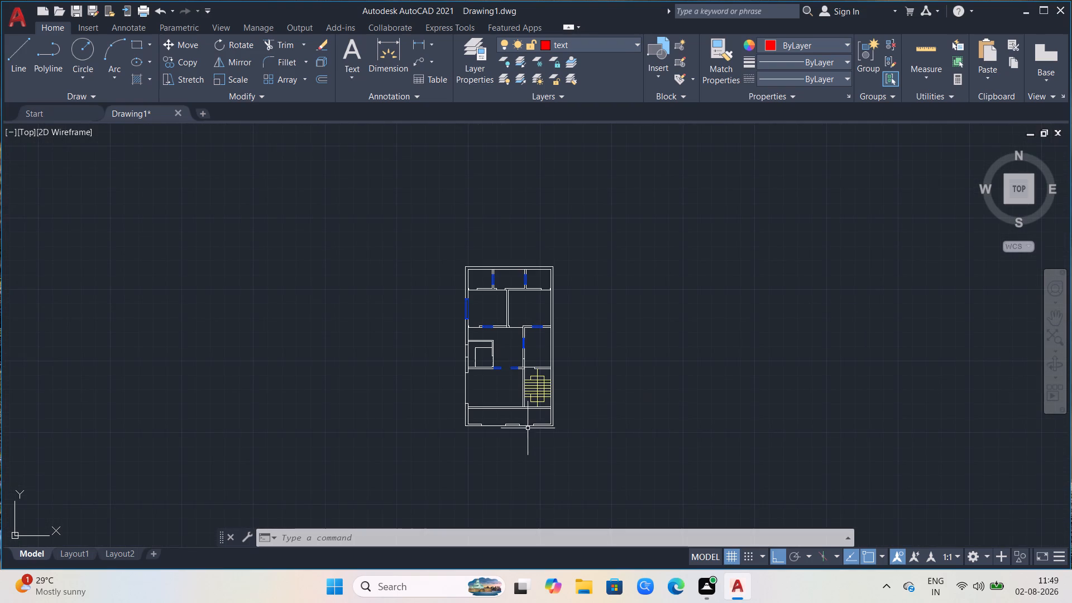
pyautogui.scroll(1, 545, 377)
pyautogui.scroll(2, 495, 422)
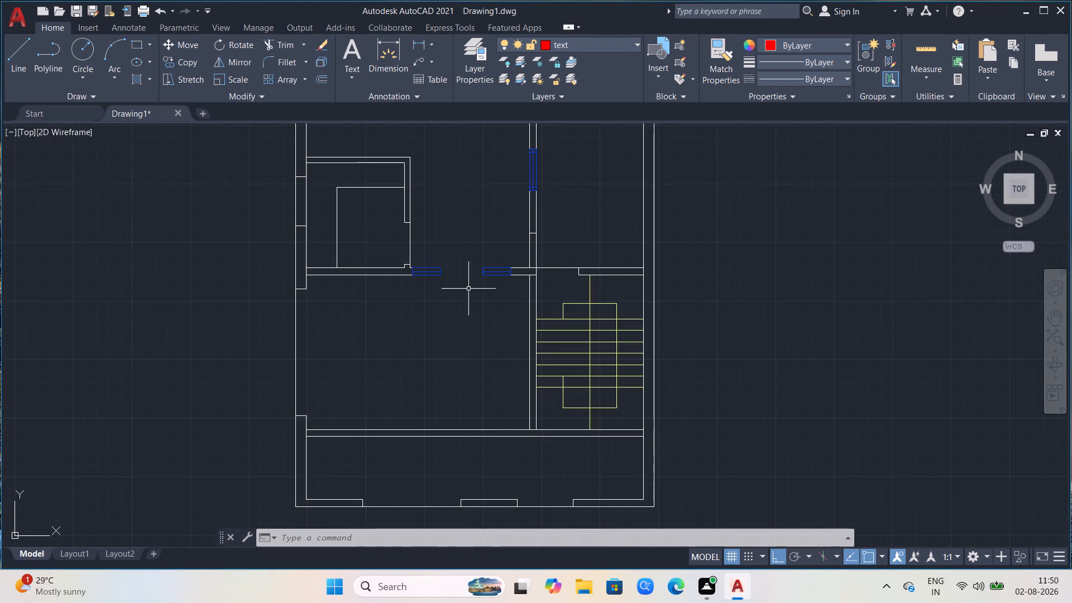
pyautogui.scroll(-1, 455, 271)
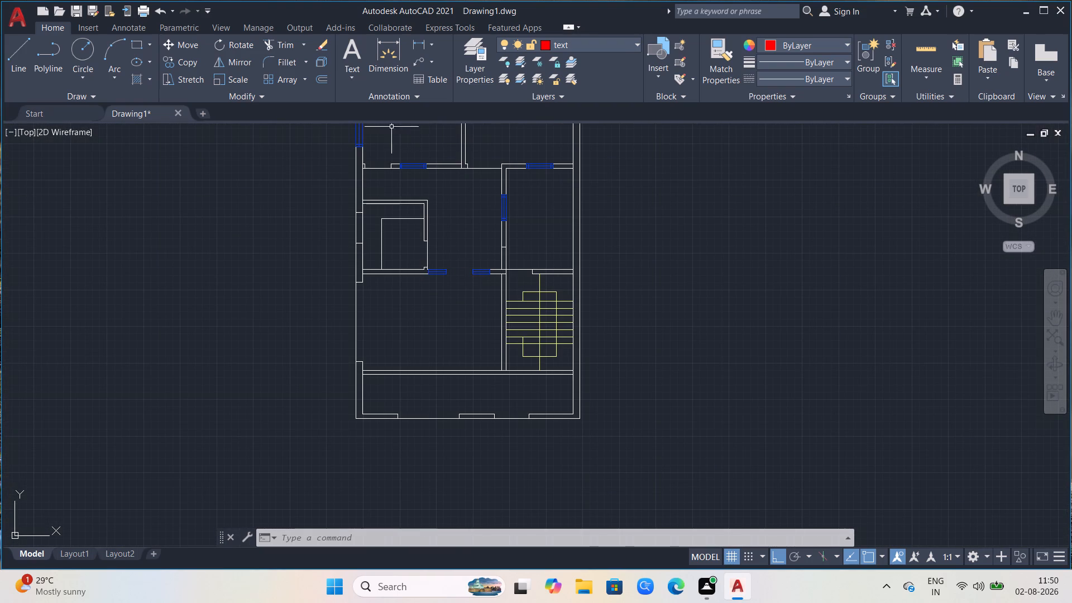
pyautogui.scroll(-1, 564, 347)
pyautogui.scroll(-1, 912, 291)
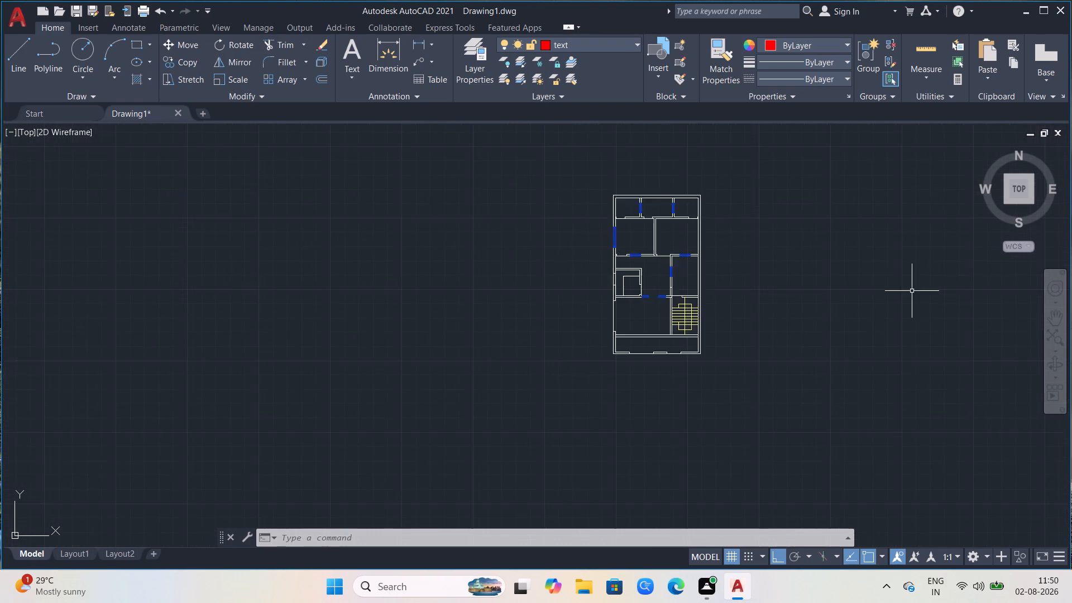
pyautogui.scroll(-1, 912, 291)
pyautogui.scroll(-1, 363, 213)
pyautogui.scroll(1, 373, 212)
pyautogui.scroll(-2, 361, 221)
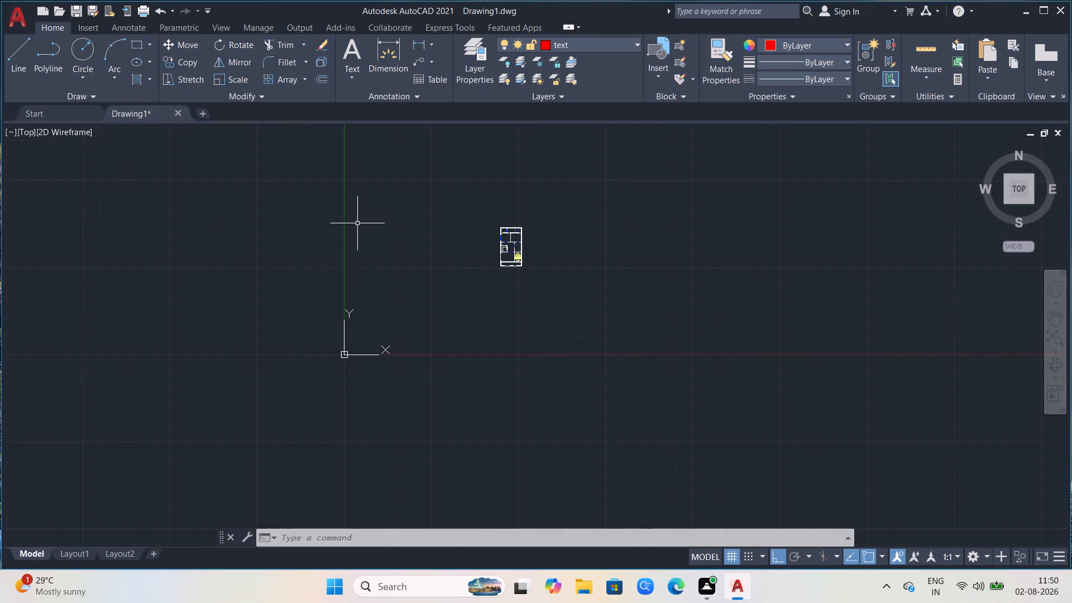
pyautogui.scroll(3, 515, 213)
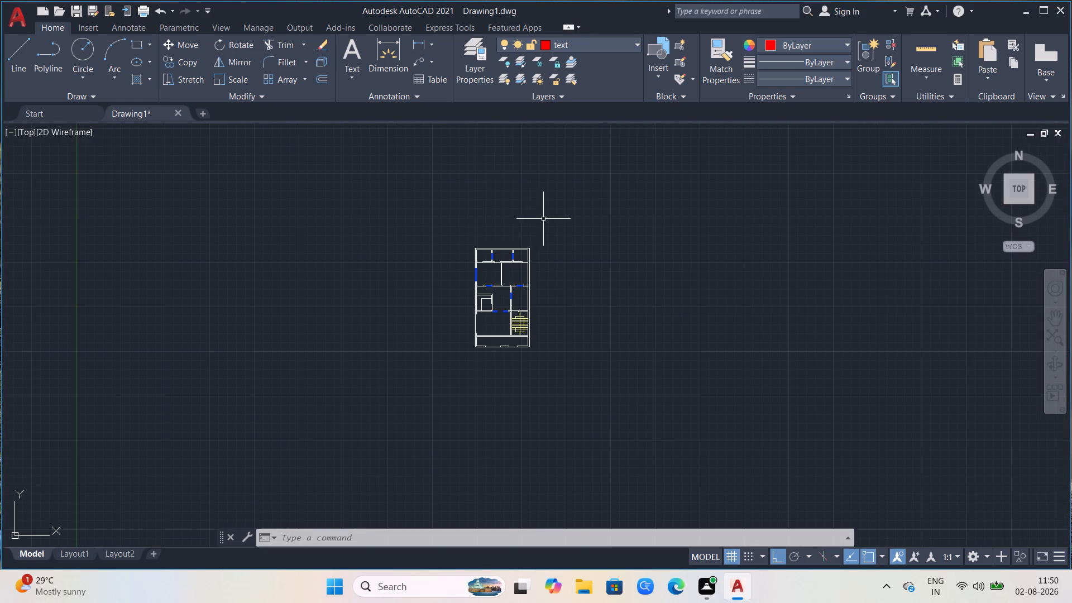
pyautogui.scroll(1, 511, 274)
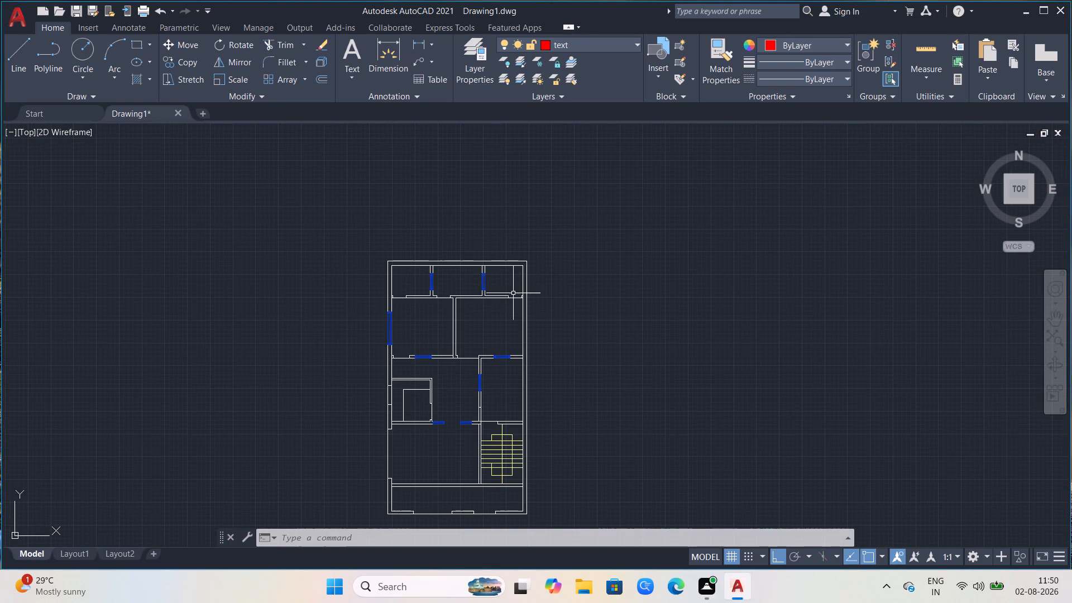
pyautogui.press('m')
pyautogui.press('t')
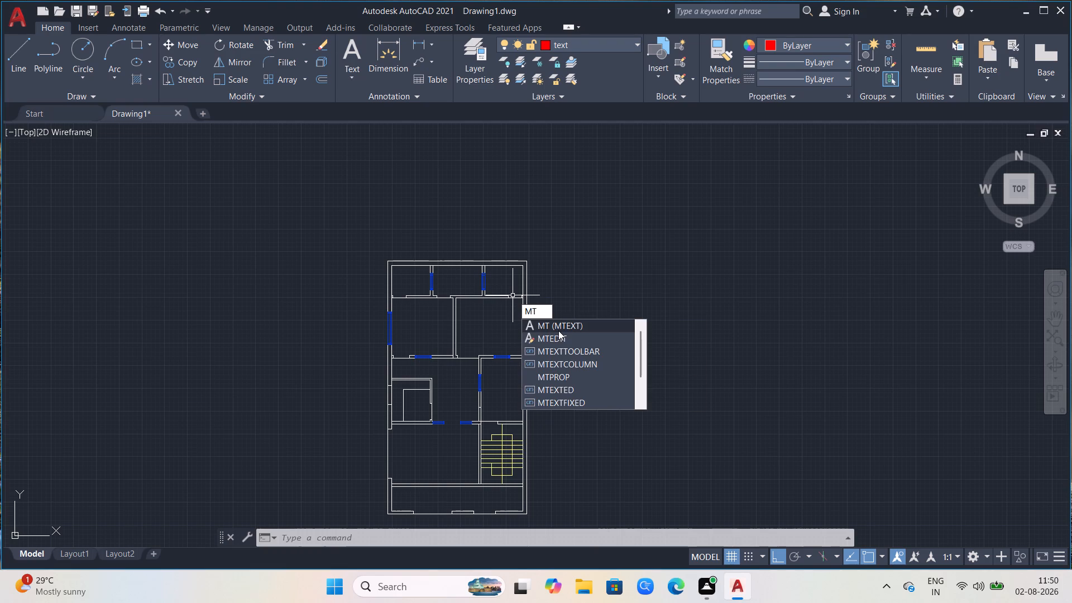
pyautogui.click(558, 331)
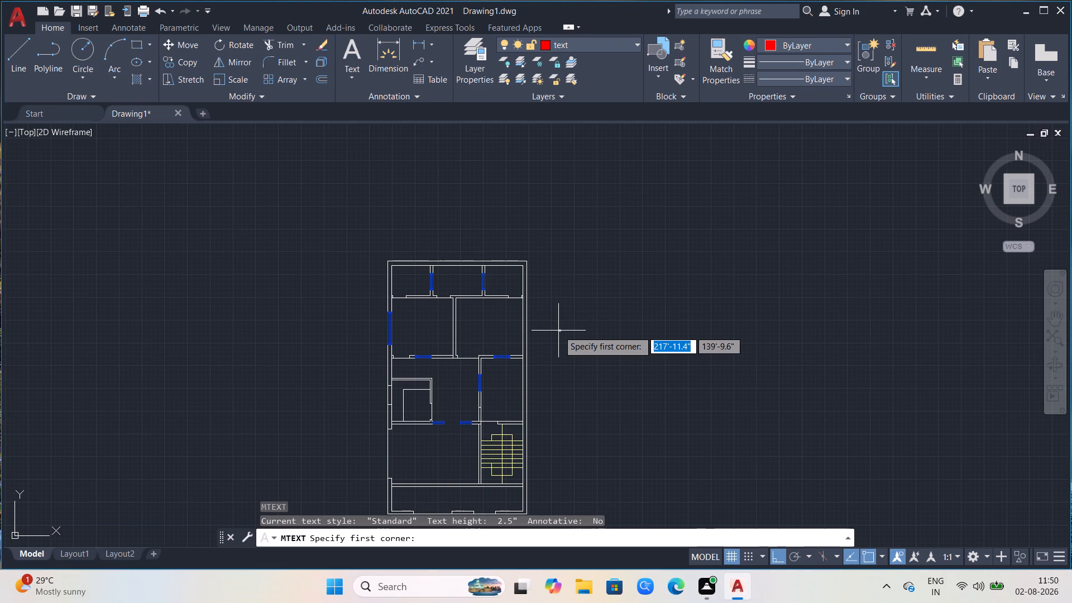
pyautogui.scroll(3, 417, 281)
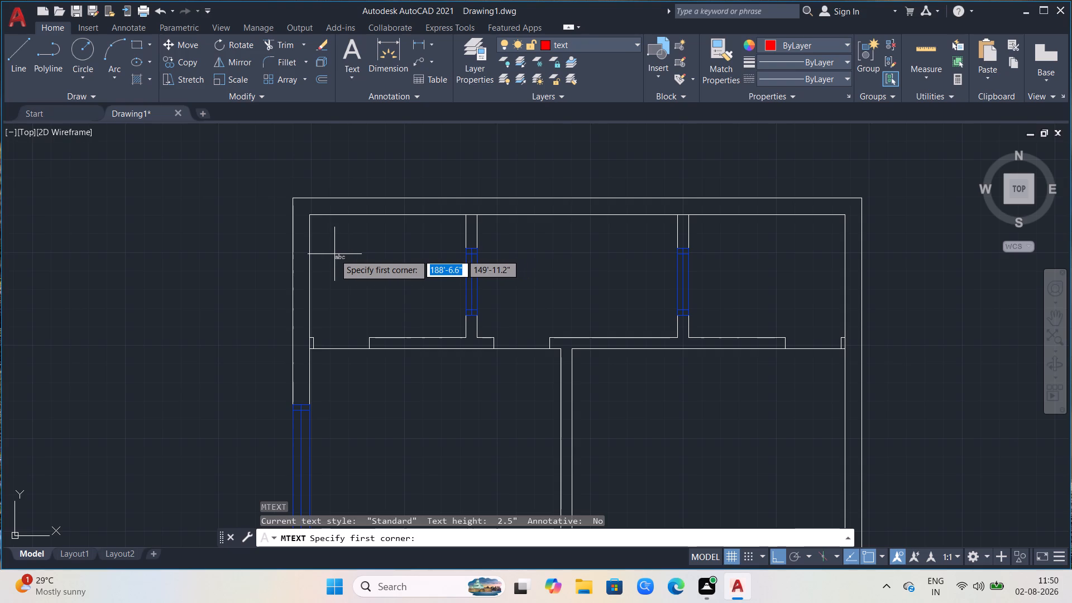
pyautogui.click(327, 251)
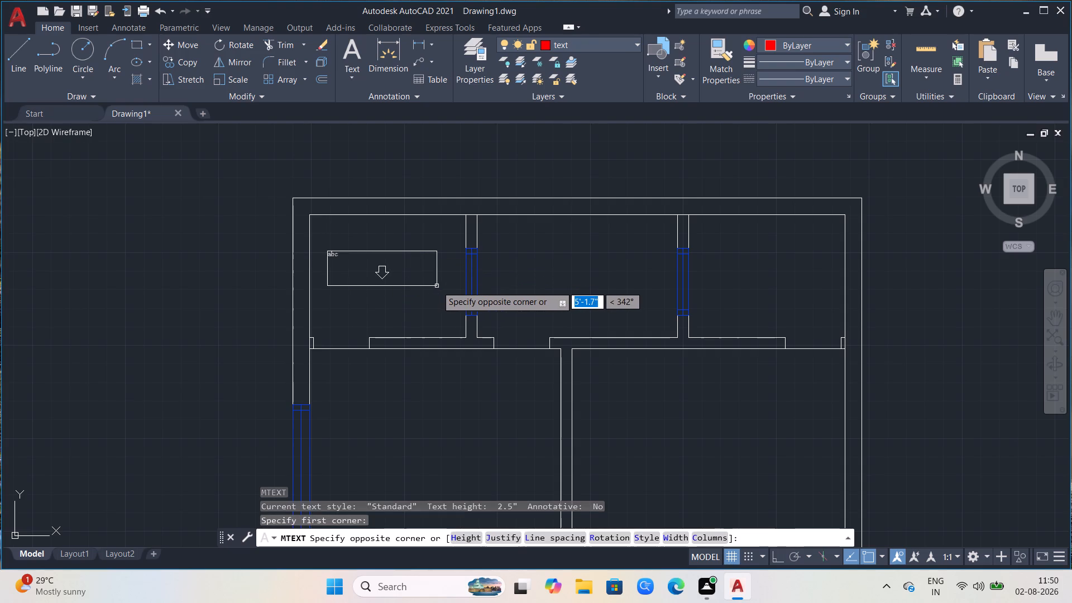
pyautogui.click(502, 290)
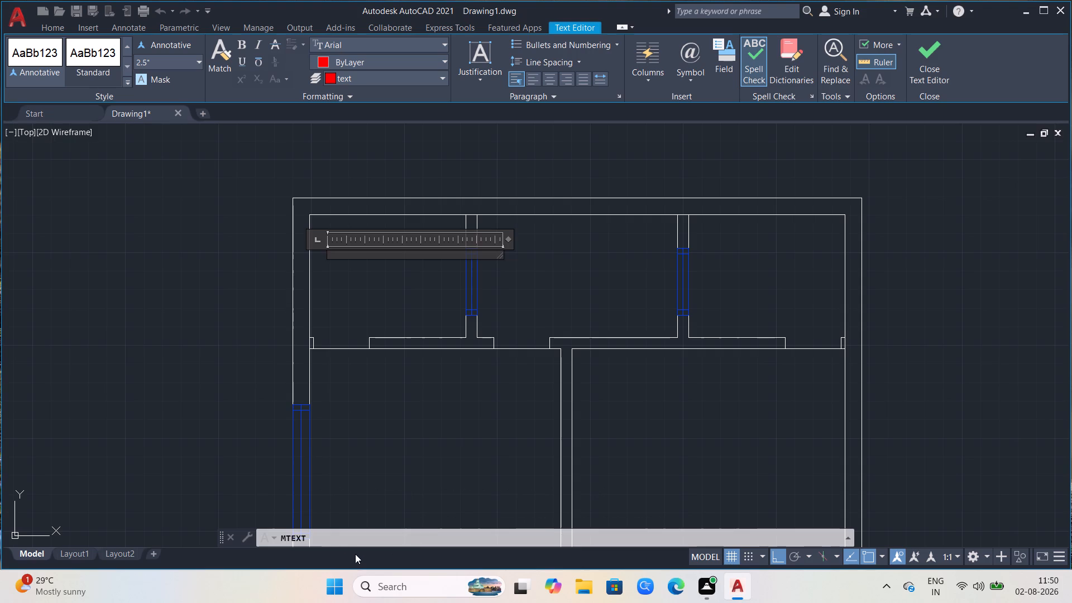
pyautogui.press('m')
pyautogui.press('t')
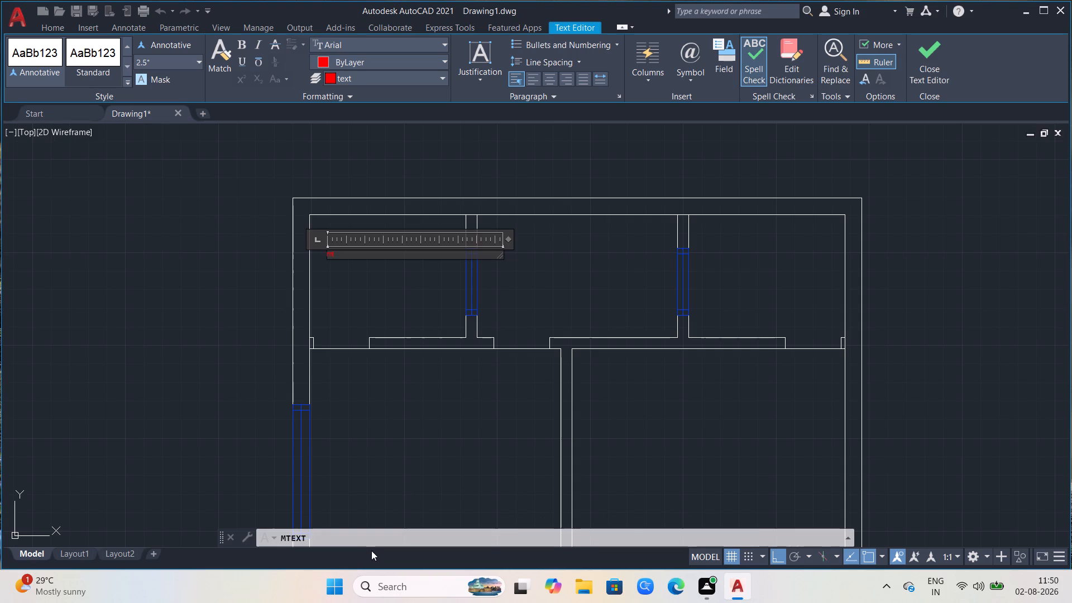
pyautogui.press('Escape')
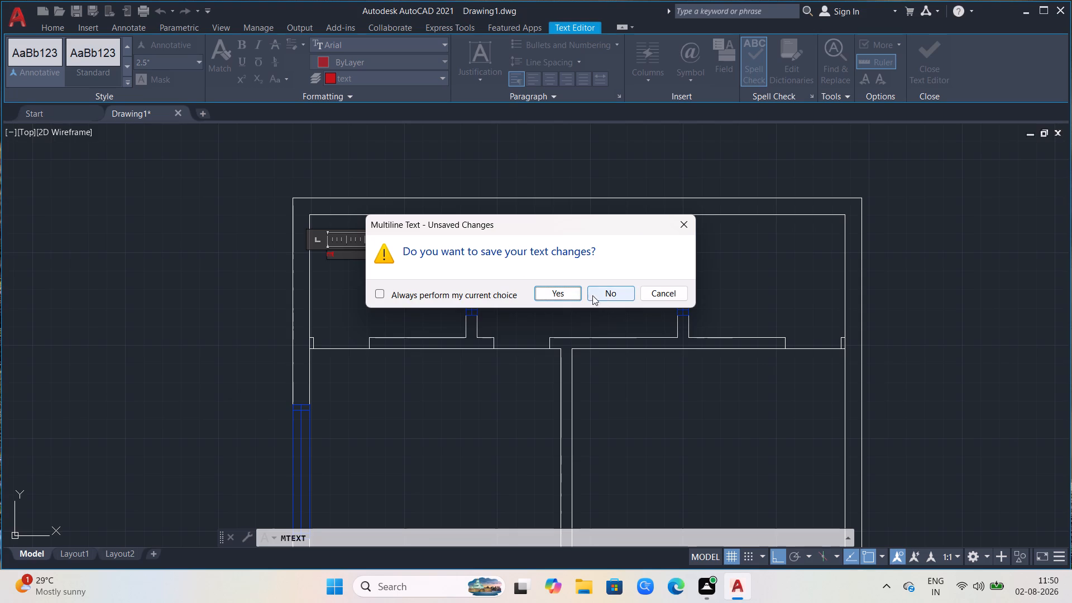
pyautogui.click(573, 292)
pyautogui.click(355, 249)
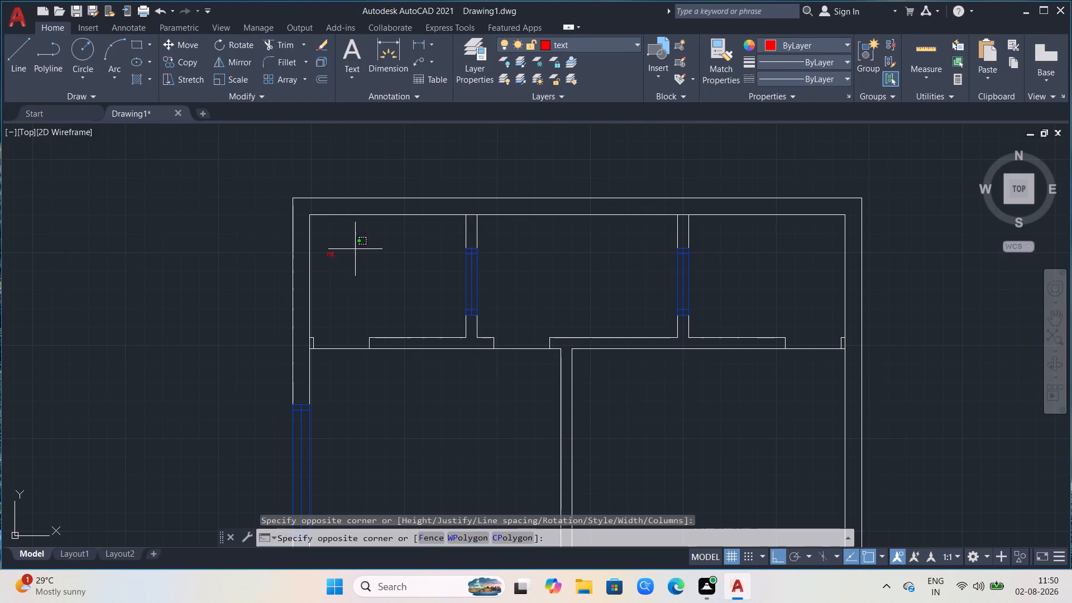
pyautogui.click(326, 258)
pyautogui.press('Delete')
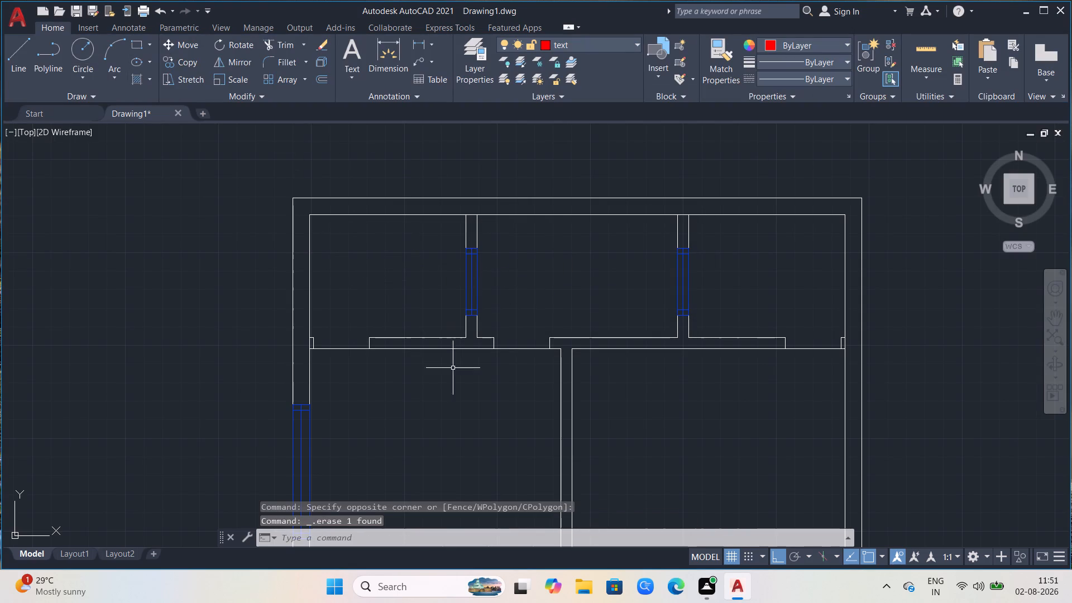
# Start a multiline text box in the plan's upper-left room with a text height of 5".
pyautogui.press('m')
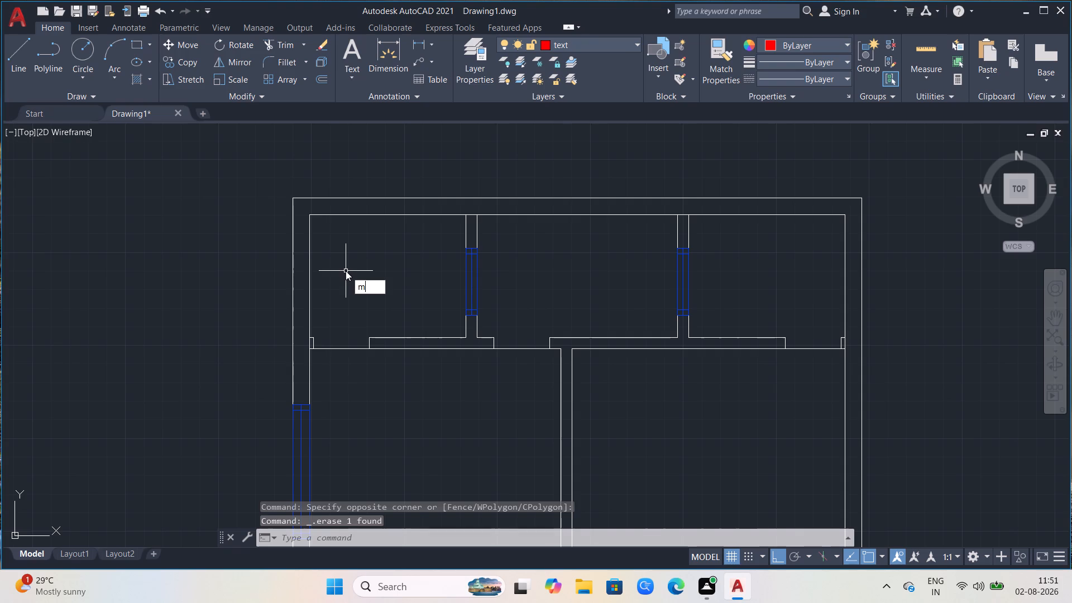
pyautogui.press('t')
pyautogui.click(389, 301)
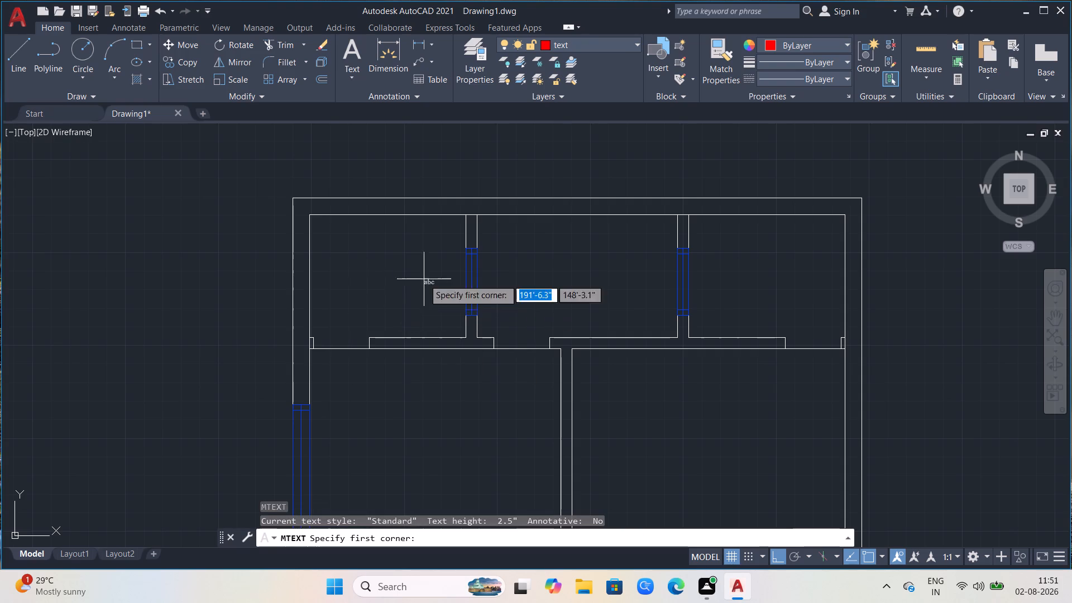
pyautogui.click(331, 256)
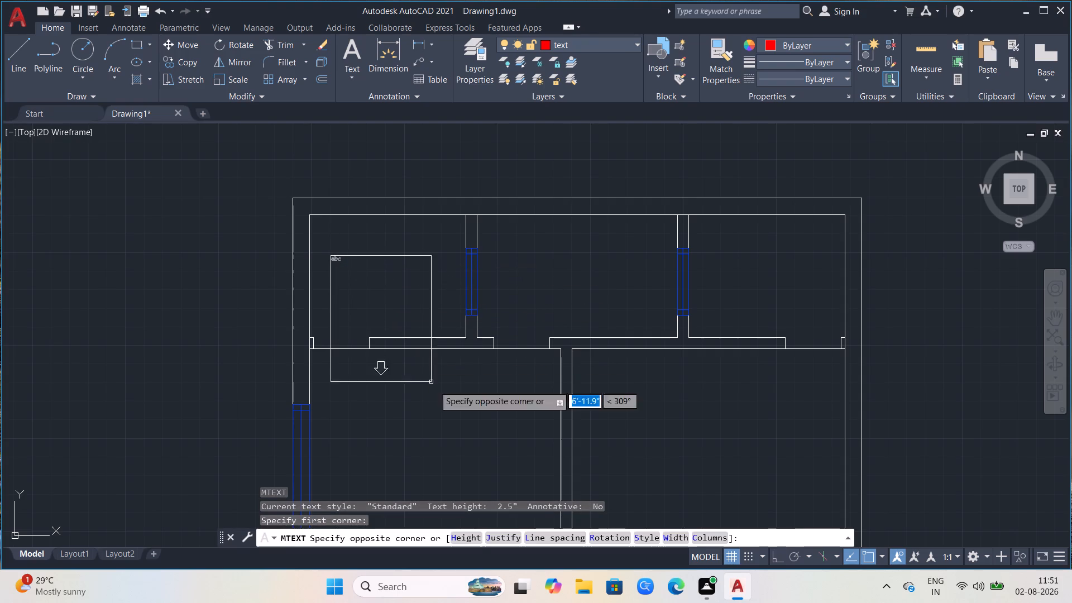
pyautogui.click(473, 537)
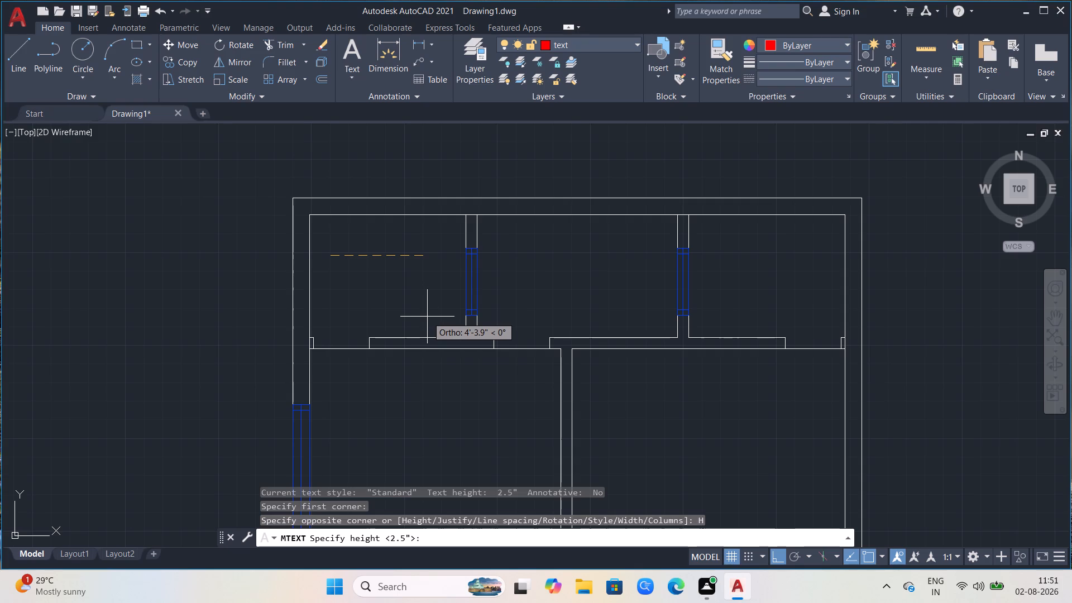
pyautogui.press('5')
pyautogui.press('Return')
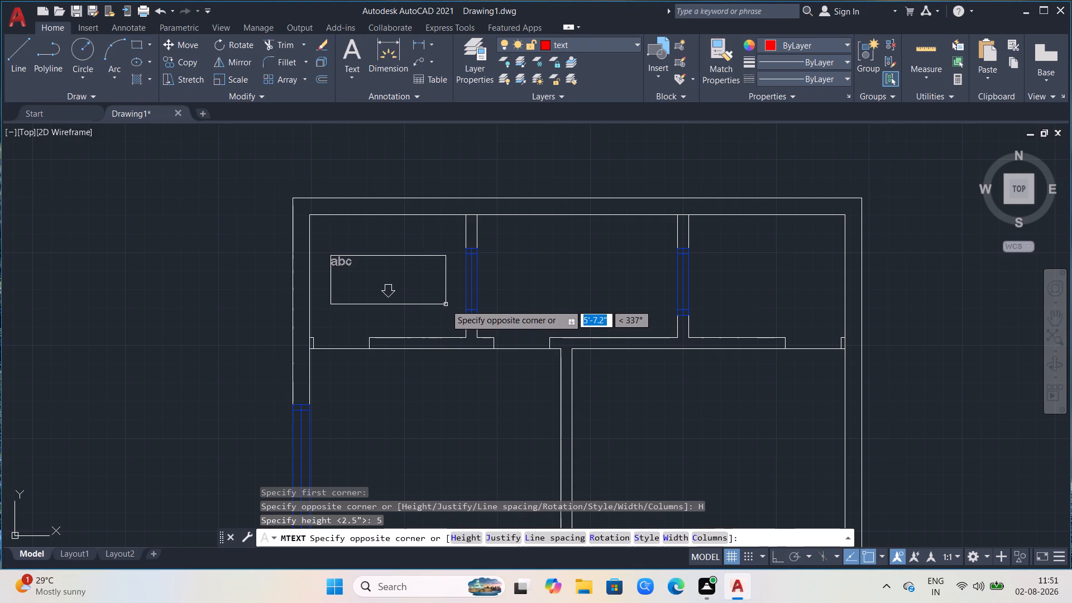
pyautogui.click(514, 303)
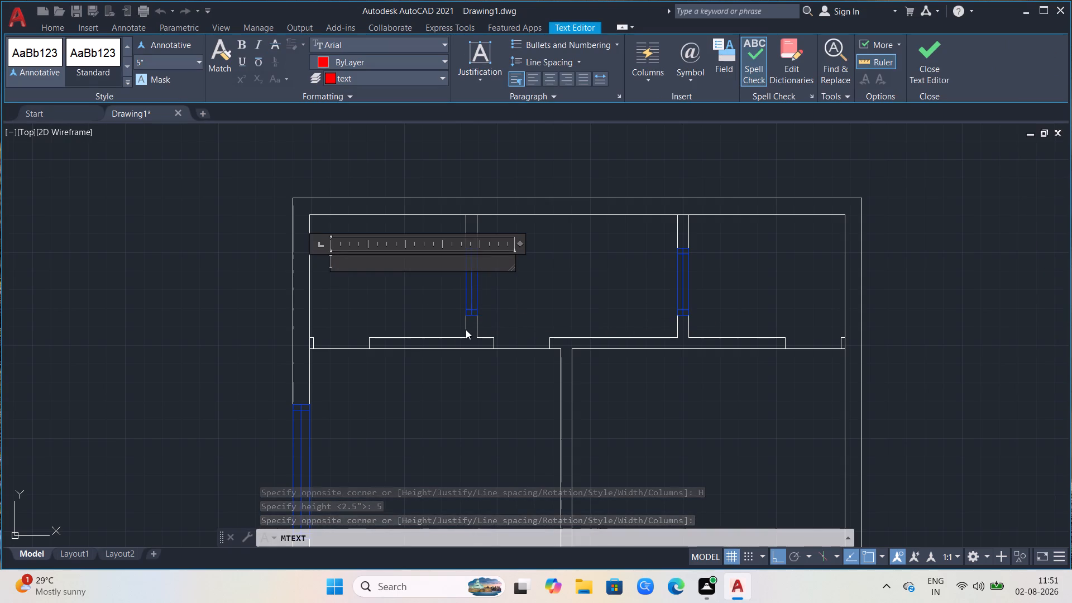
# Enter BATH in capitals as the room label's first line.
pyautogui.write('bath')
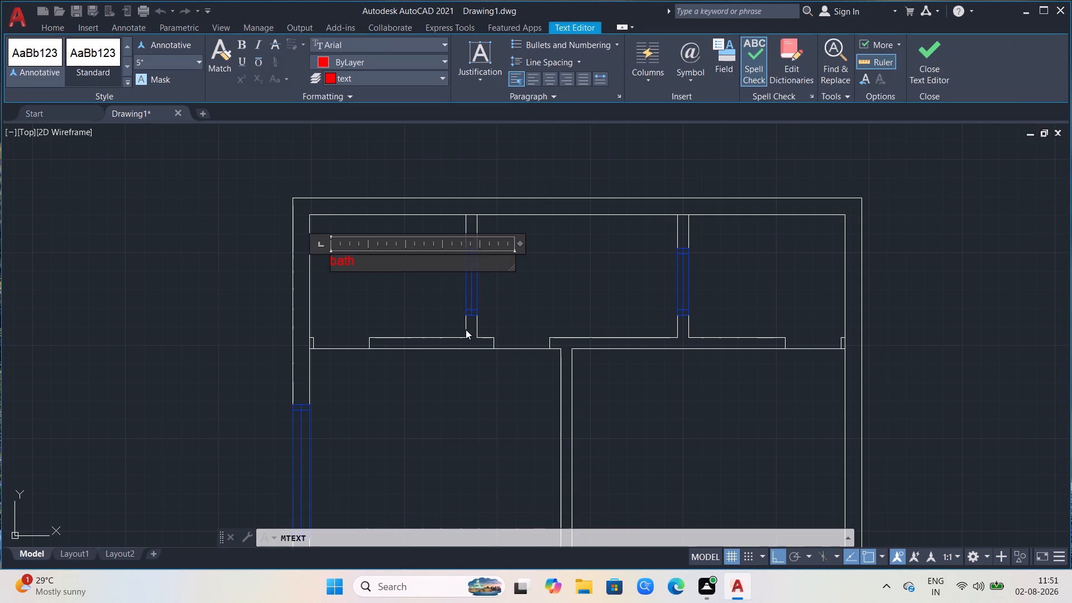
pyautogui.press('BackSpace')
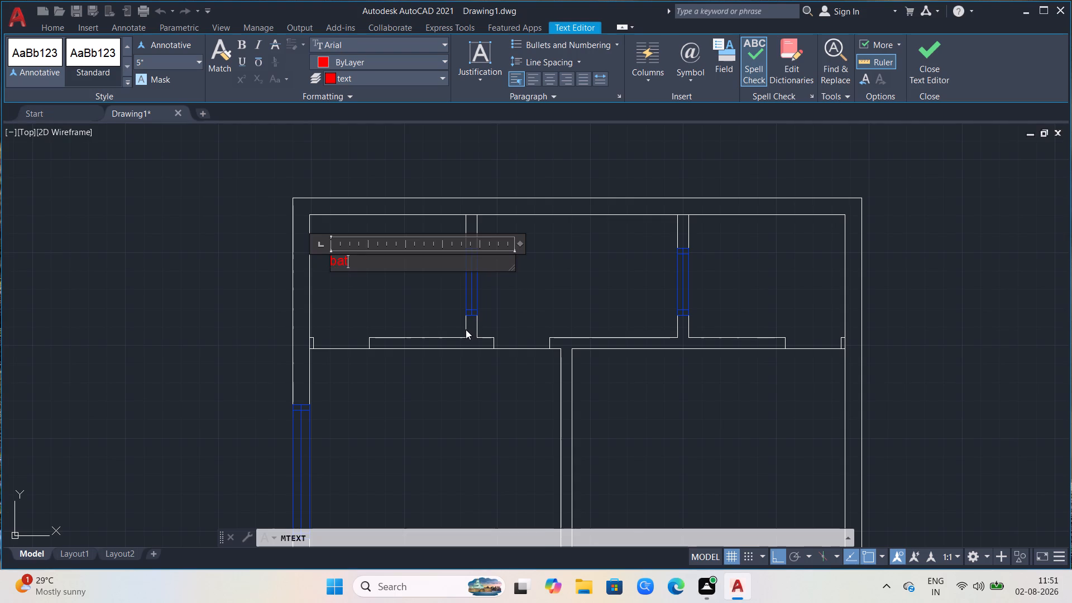
pyautogui.press('BackSpace')
pyautogui.press('BackSpace')
pyautogui.press('BackSpace')
pyautogui.write('BATH')
pyautogui.press('space')
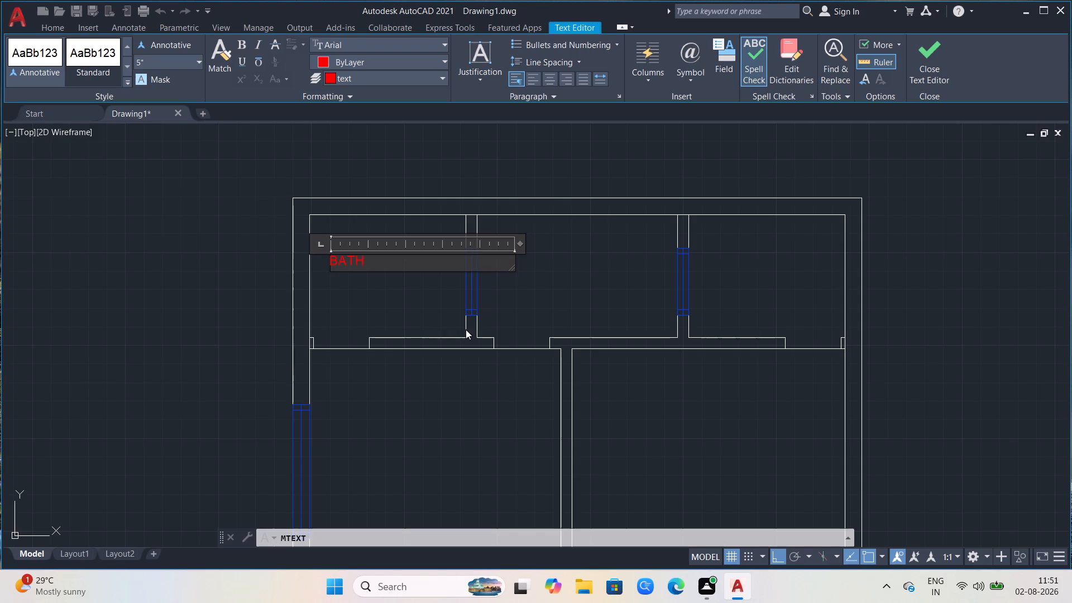
# Add a second line with the room size 7'0" X5'6" below BATH.
pyautogui.press('Return')
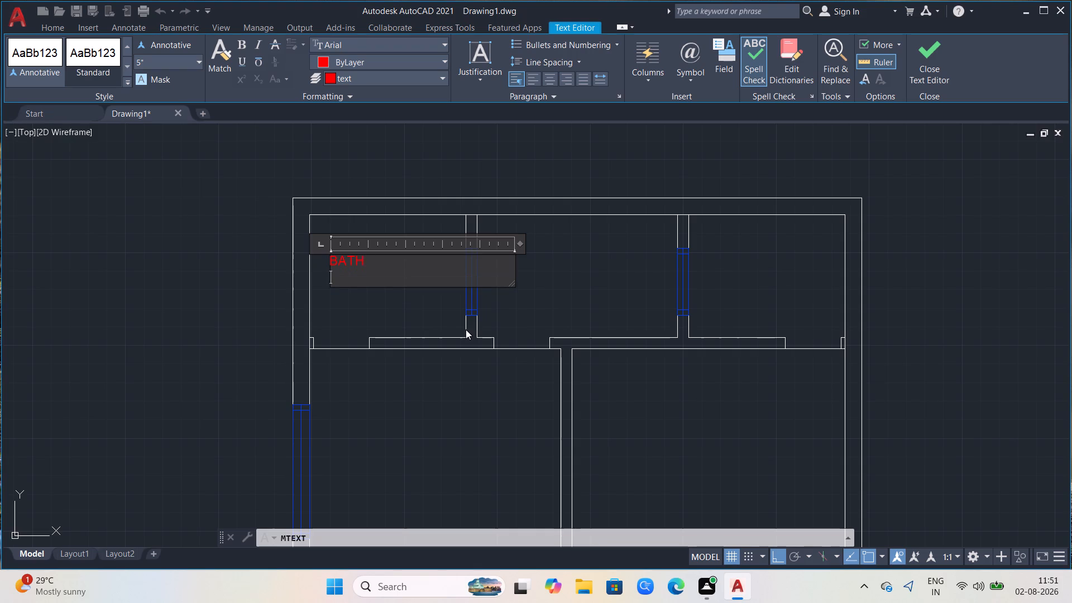
pyautogui.press('7')
pyautogui.press("'")
pyautogui.press('-')
pyautogui.press('BackSpace')
pyautogui.press('0')
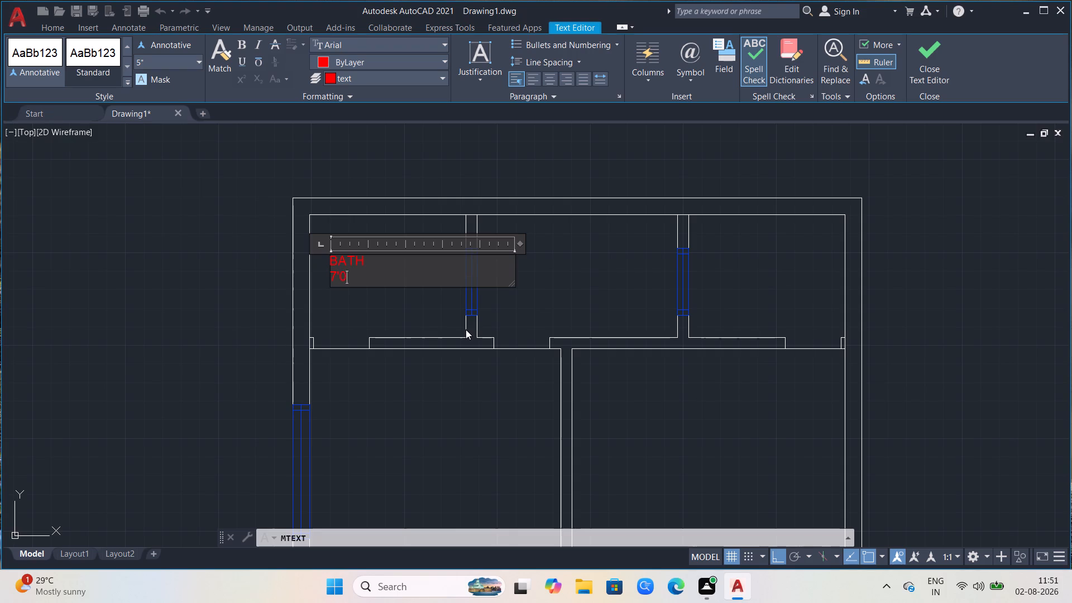
pyautogui.hotkey('shift', '"')
pyautogui.press('space')
pyautogui.press('x')
pyautogui.press('5')
pyautogui.press("'")
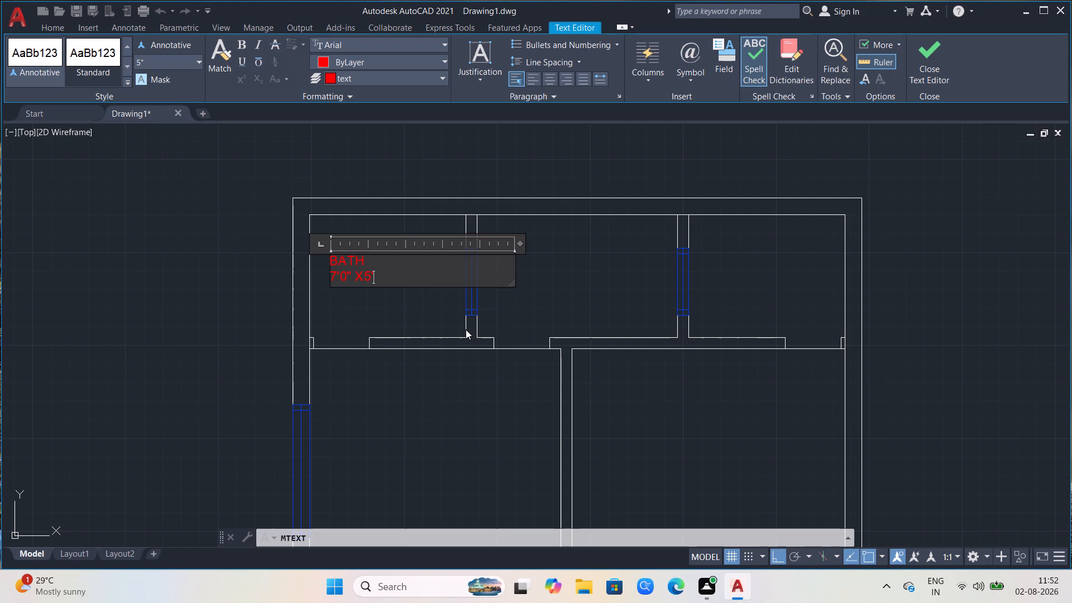
pyautogui.press('6')
pyautogui.hotkey('shift', '"')
# Insert a space between feet and inches in both sizes, making 7' 0" X5' 6", and finish the label.
pyautogui.click(372, 279)
pyautogui.press('space')
pyautogui.click(338, 274)
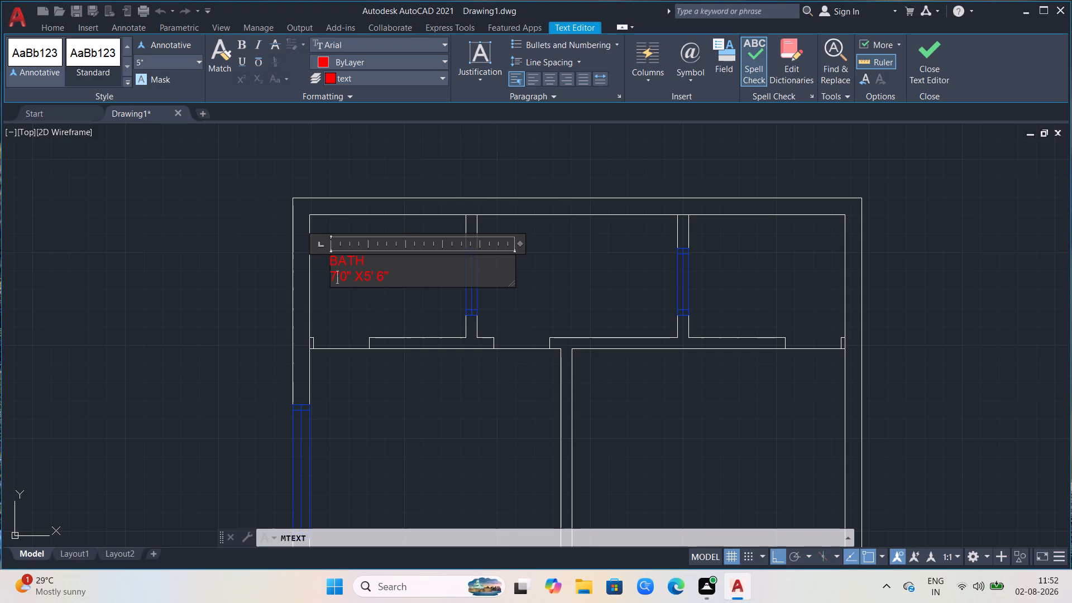
pyautogui.click(339, 274)
pyautogui.press('space')
pyautogui.click(329, 273)
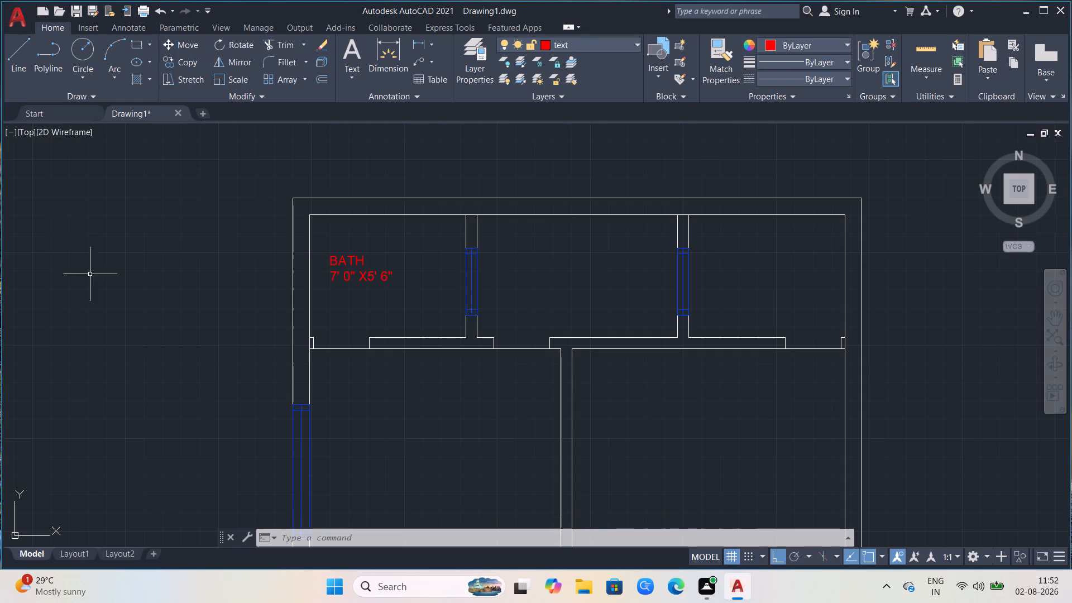
# Copy the BATH label into the other two top-row rooms and the two large rooms below, turning Ortho off for the lower pair.
pyautogui.click(336, 260)
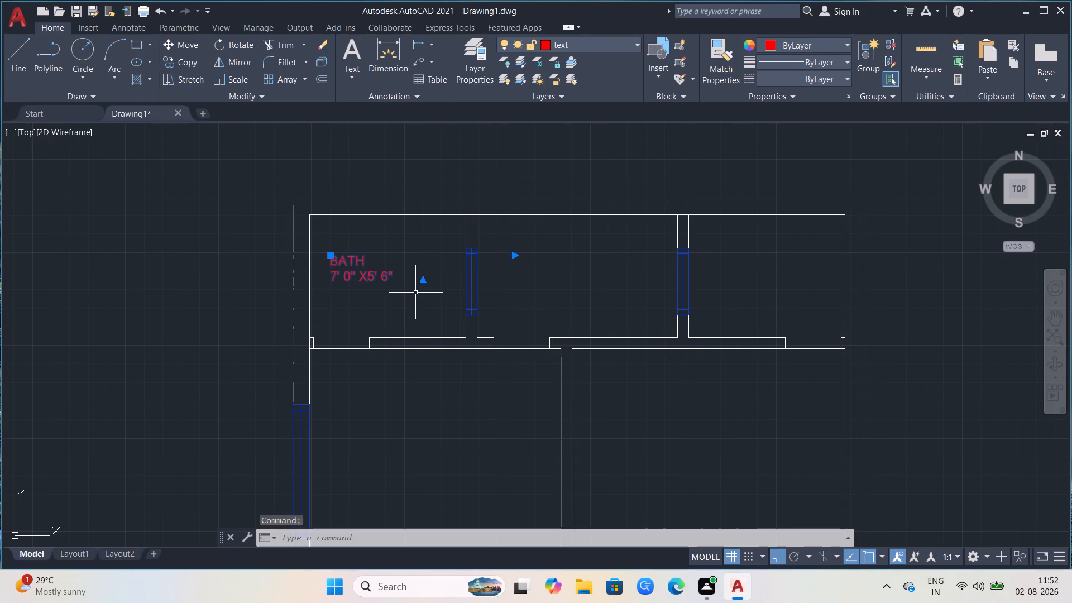
pyautogui.write('CO')
pyautogui.press('Return')
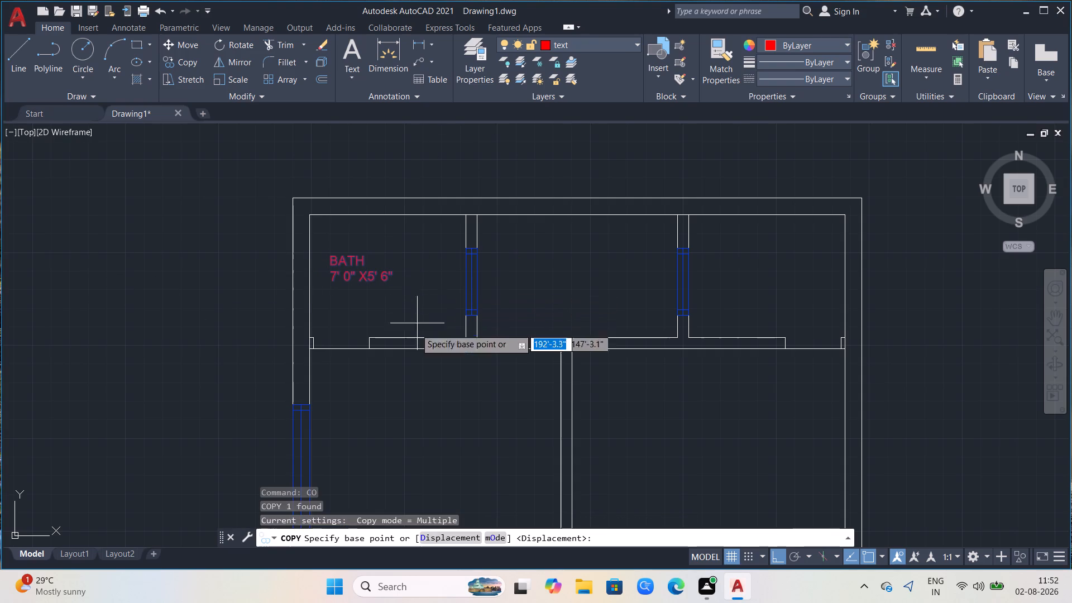
pyautogui.click(333, 271)
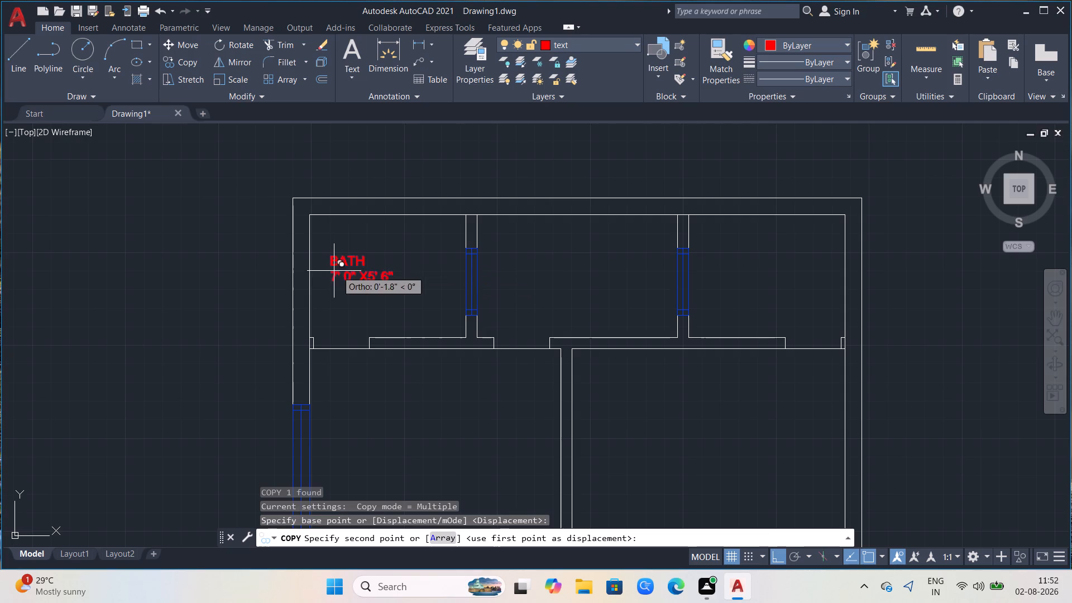
pyautogui.click(551, 278)
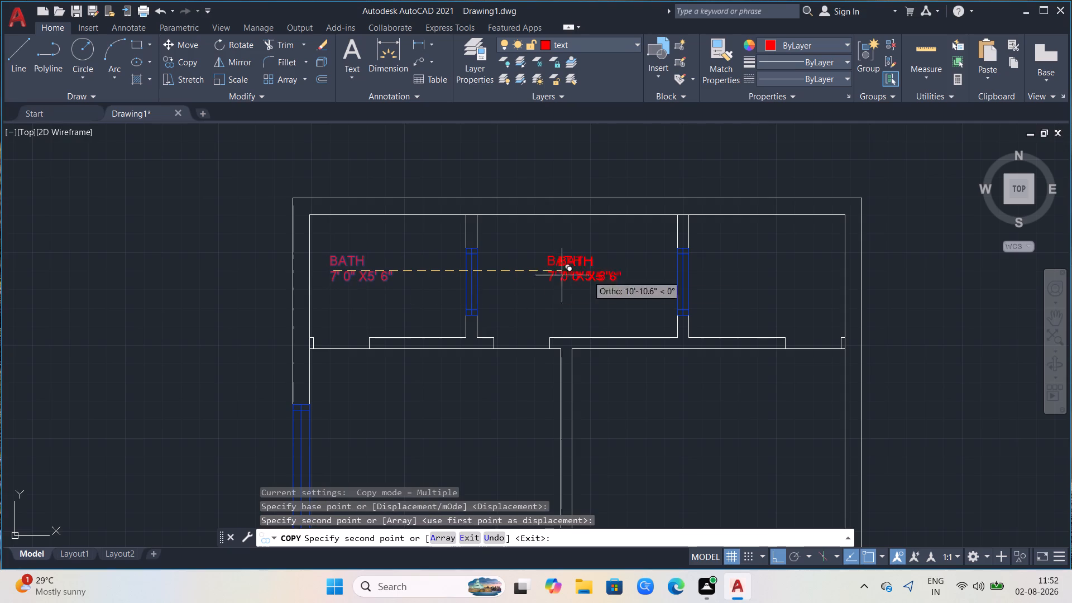
pyautogui.click(733, 274)
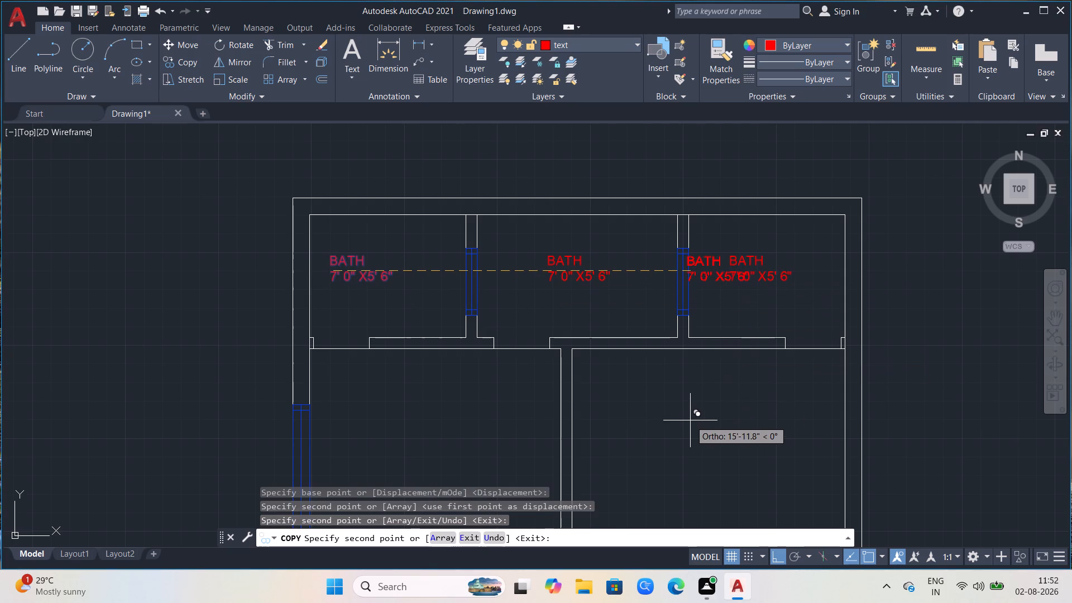
pyautogui.press('F8')
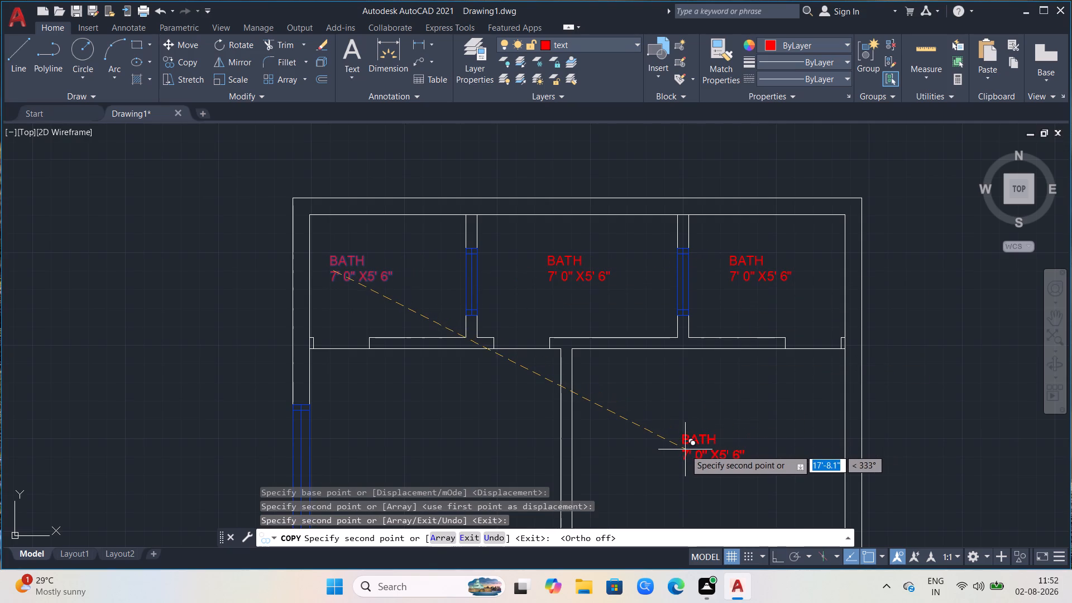
pyautogui.click(686, 449)
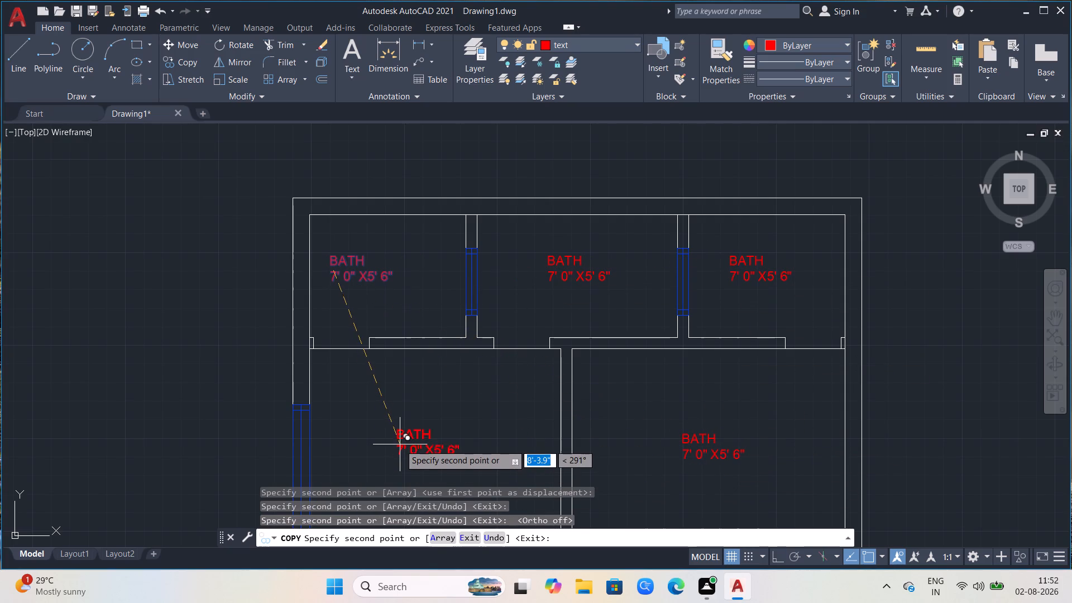
pyautogui.click(400, 444)
# Place further copies of the label in the small inner room, the spaces beside and above it, and the room above the stair.
pyautogui.scroll(-3, 576, 294)
pyautogui.scroll(2, 569, 423)
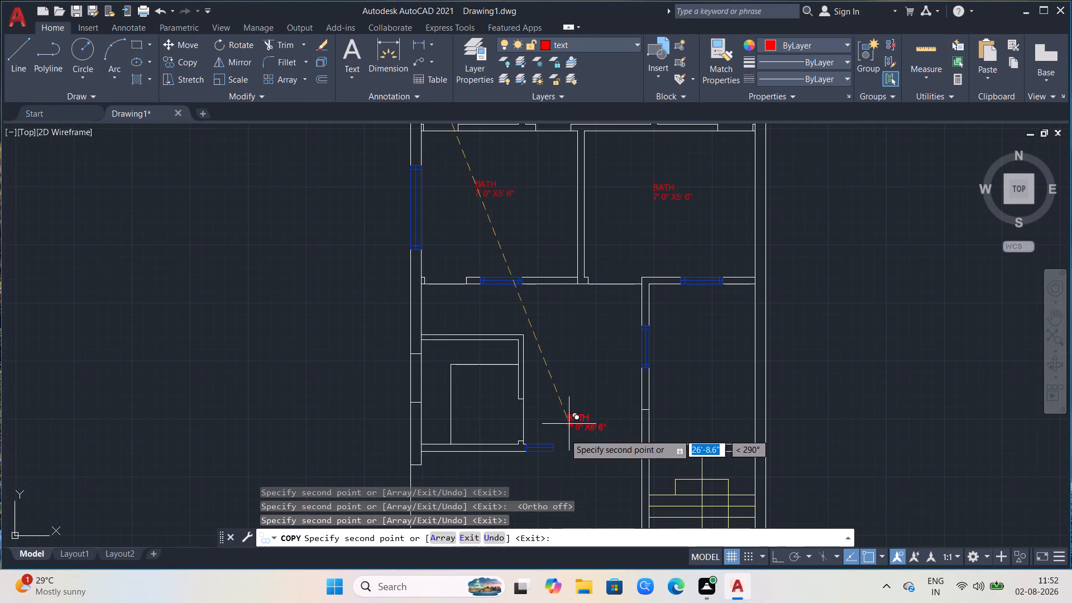
pyautogui.click(466, 405)
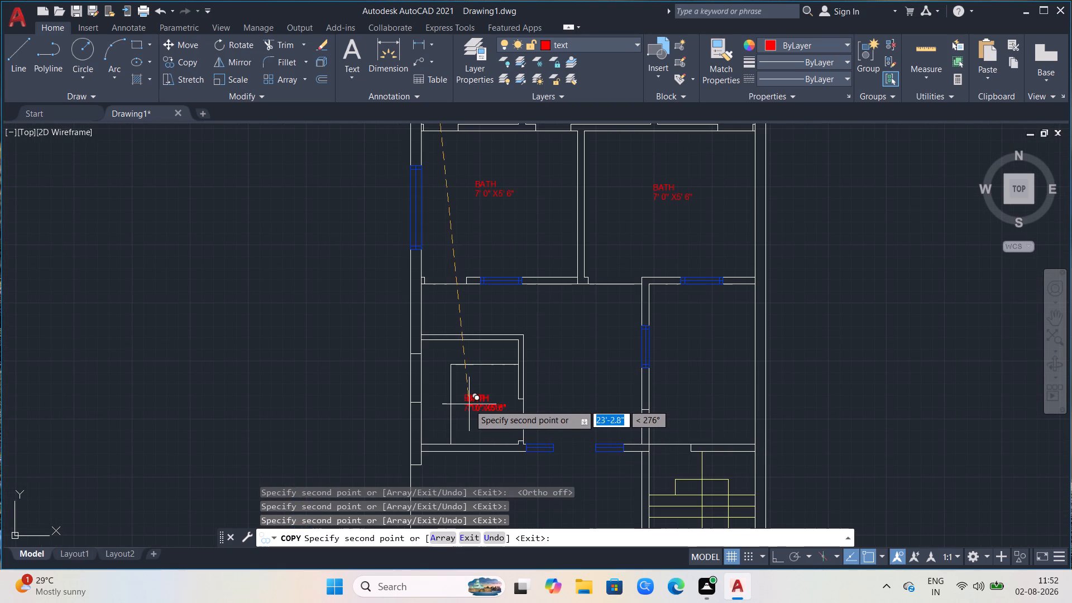
pyautogui.click(542, 415)
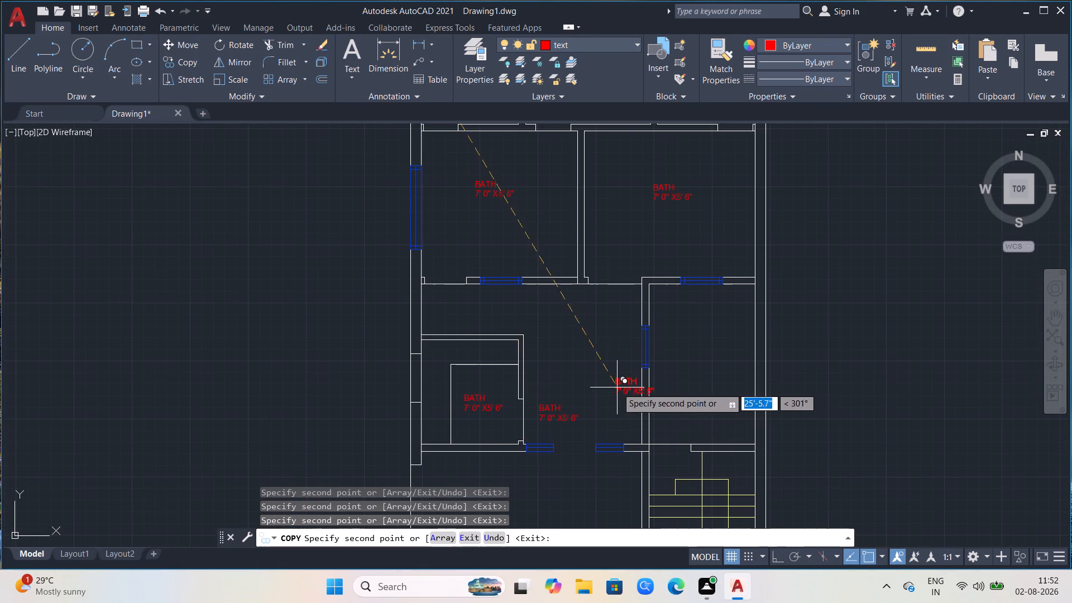
pyautogui.click(453, 312)
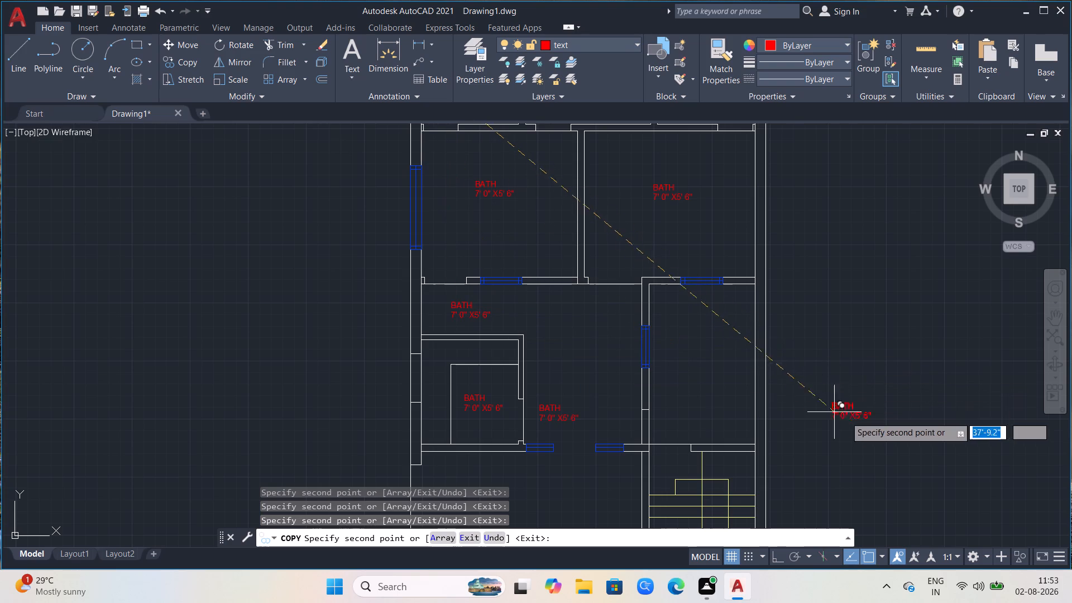
pyautogui.click(709, 372)
# Place copies of the label in the large room beside the stair and on the stair's lower end, and finish copying.
pyautogui.scroll(-1, 501, 324)
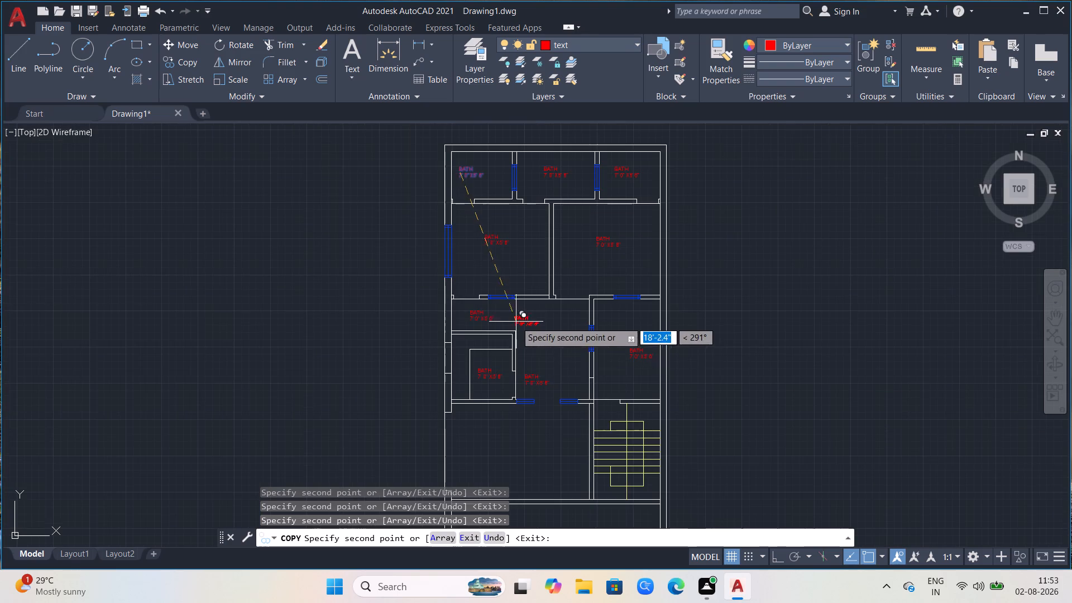
pyautogui.scroll(-1, 528, 366)
pyautogui.scroll(2, 513, 425)
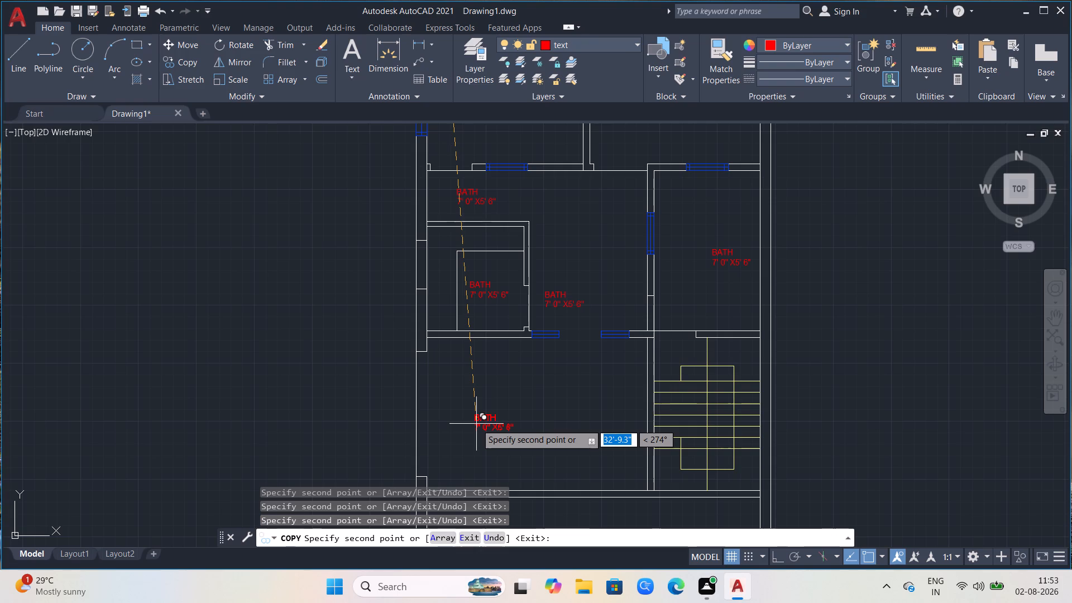
pyautogui.click(511, 415)
pyautogui.scroll(-2, 744, 295)
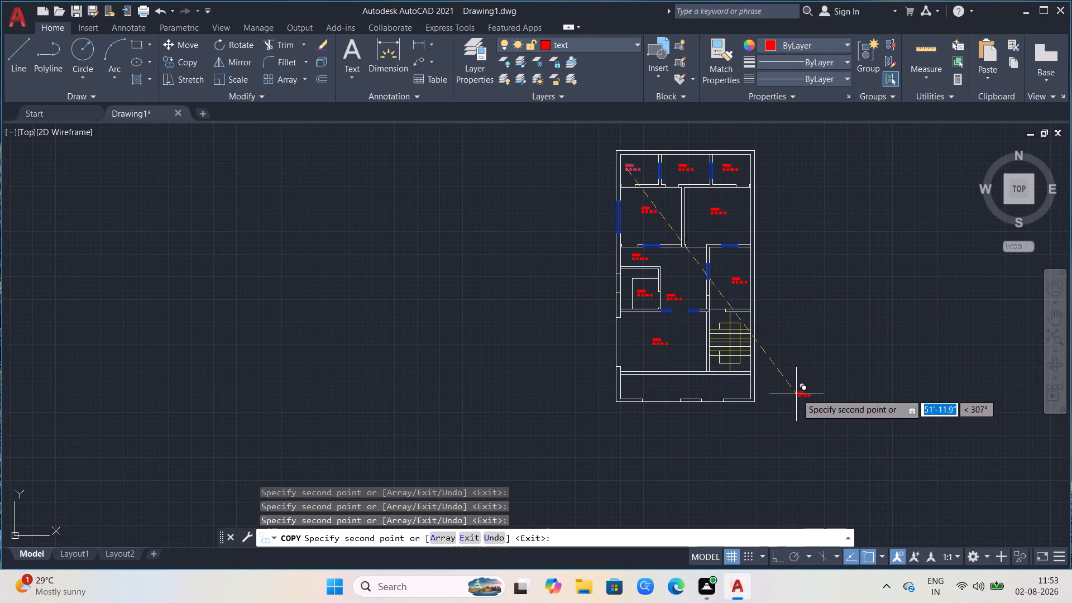
pyautogui.scroll(2, 770, 402)
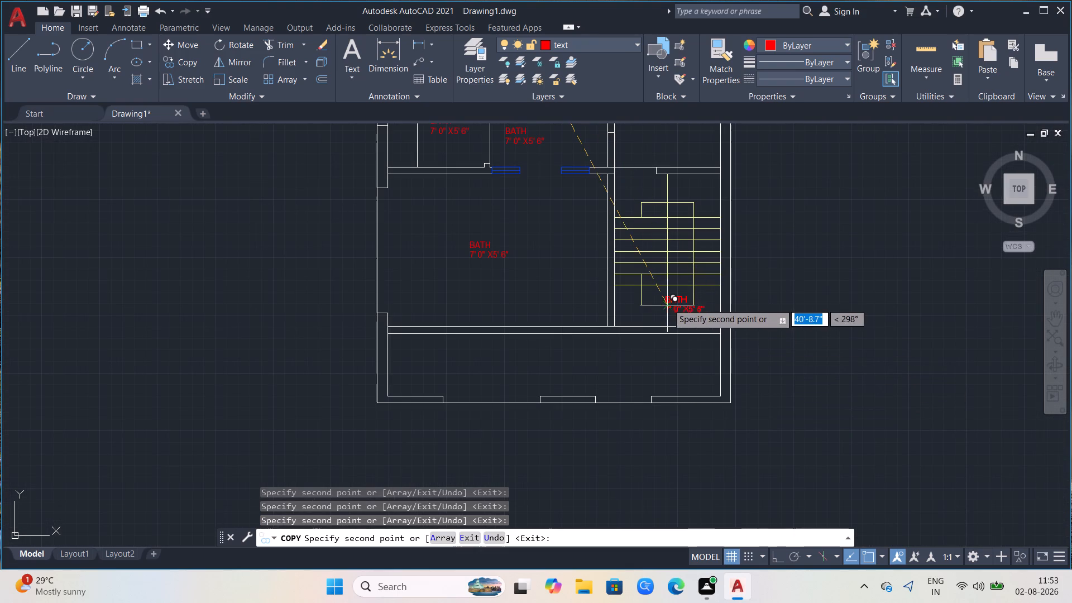
pyautogui.click(659, 302)
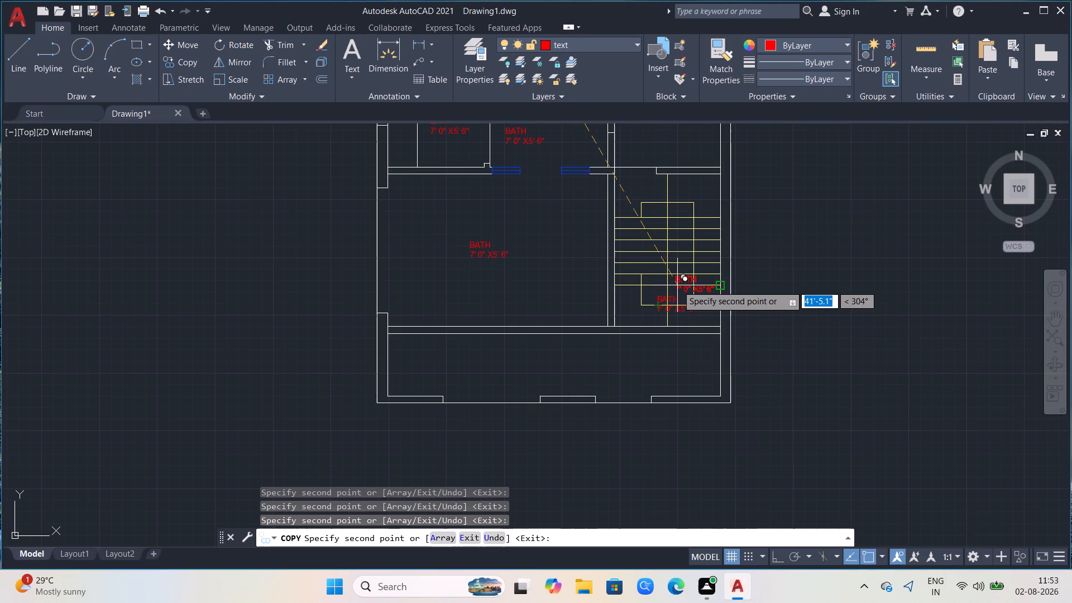
pyautogui.scroll(-2, 677, 285)
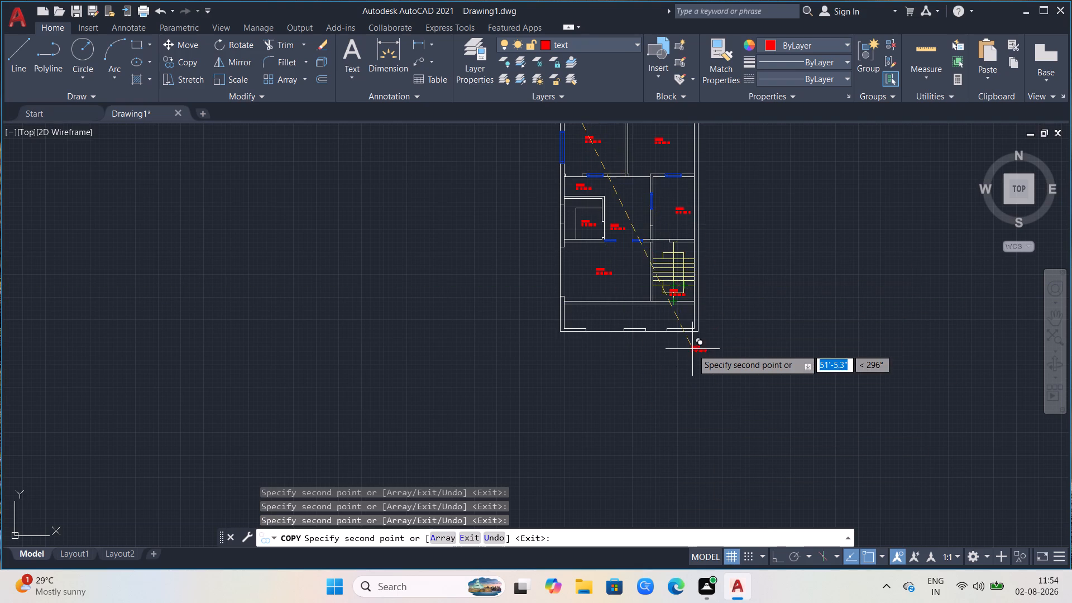
pyautogui.press('Escape')
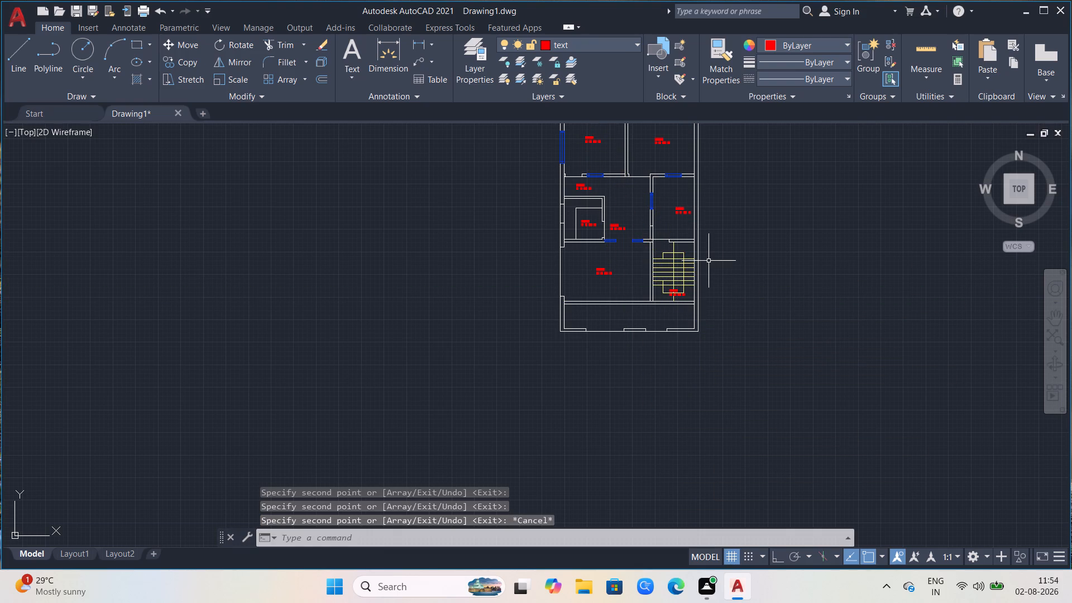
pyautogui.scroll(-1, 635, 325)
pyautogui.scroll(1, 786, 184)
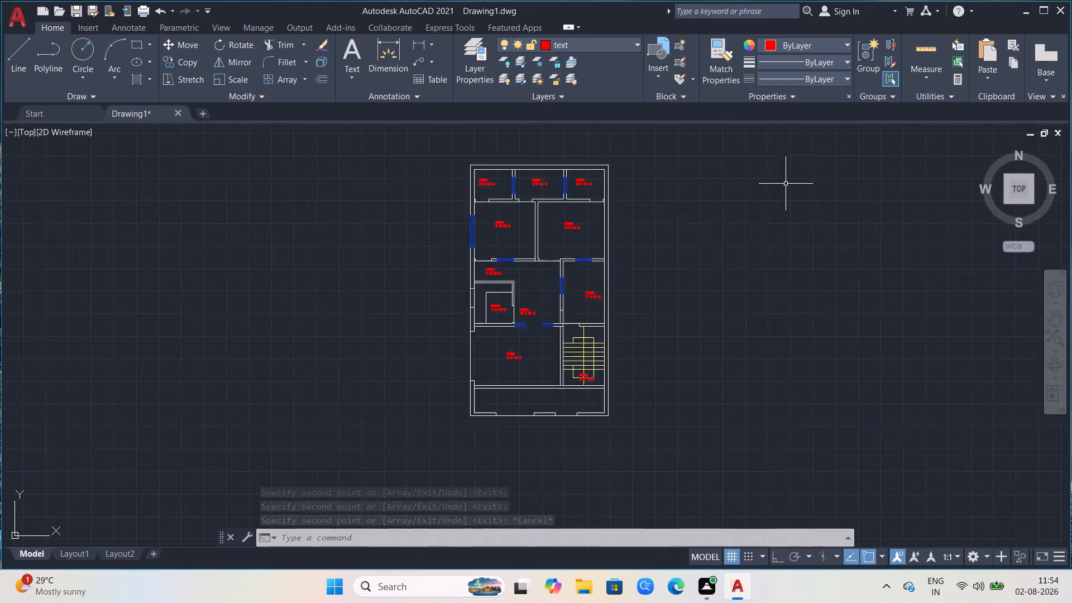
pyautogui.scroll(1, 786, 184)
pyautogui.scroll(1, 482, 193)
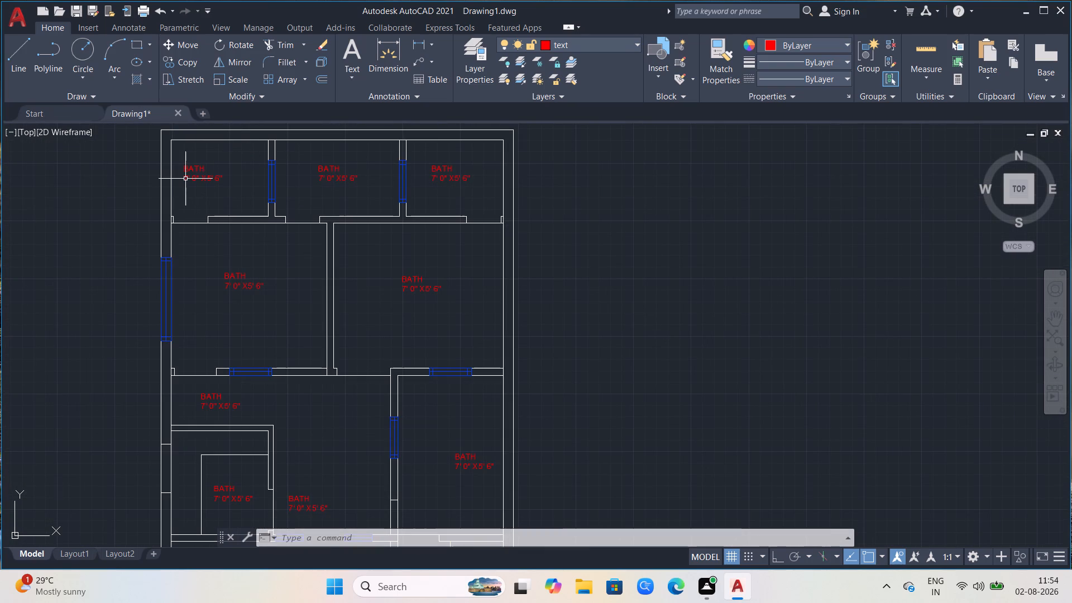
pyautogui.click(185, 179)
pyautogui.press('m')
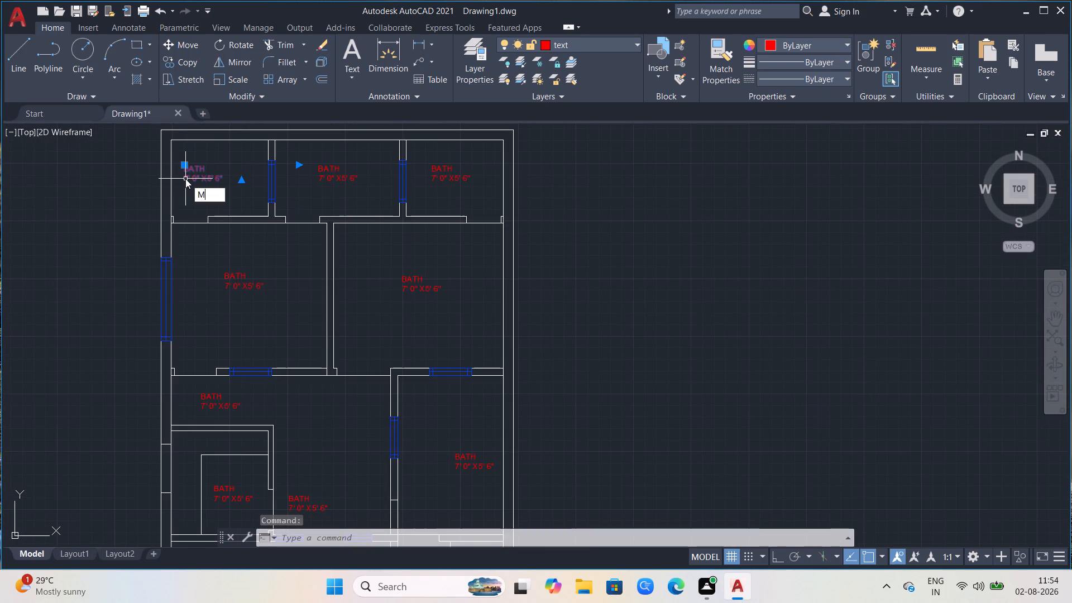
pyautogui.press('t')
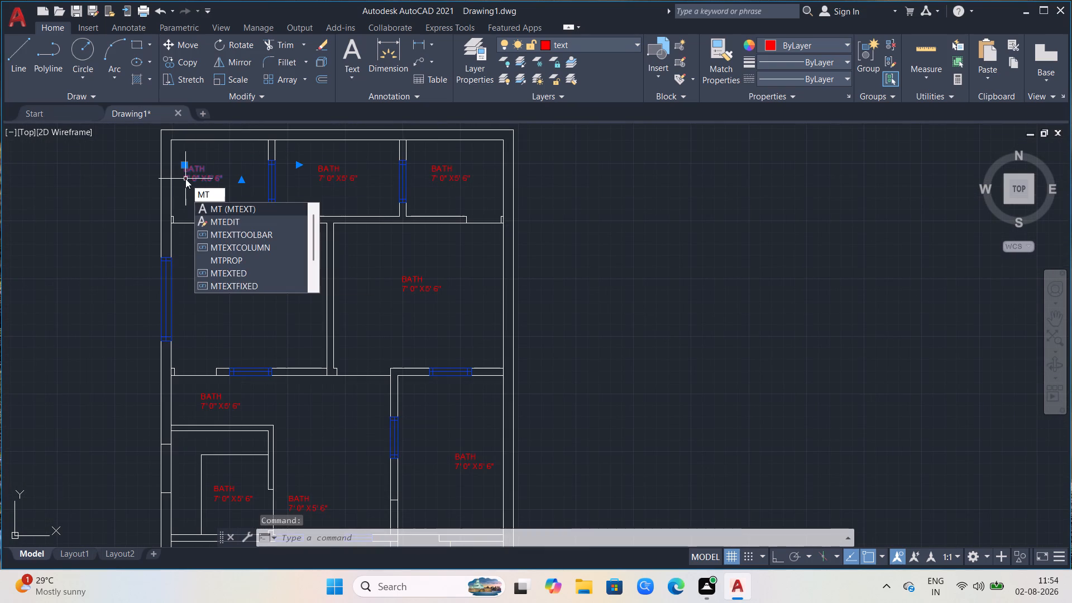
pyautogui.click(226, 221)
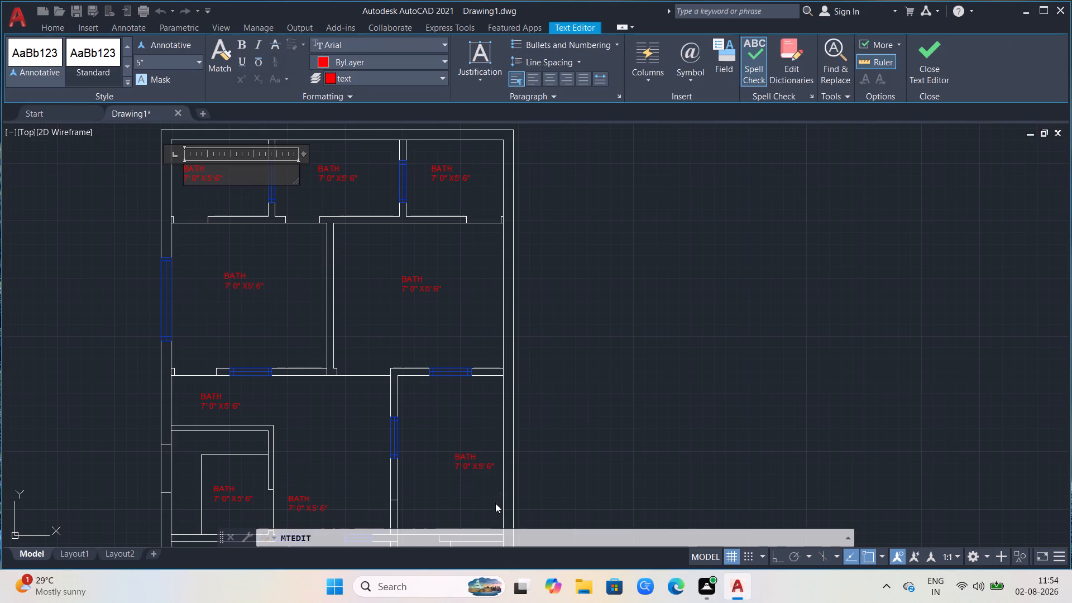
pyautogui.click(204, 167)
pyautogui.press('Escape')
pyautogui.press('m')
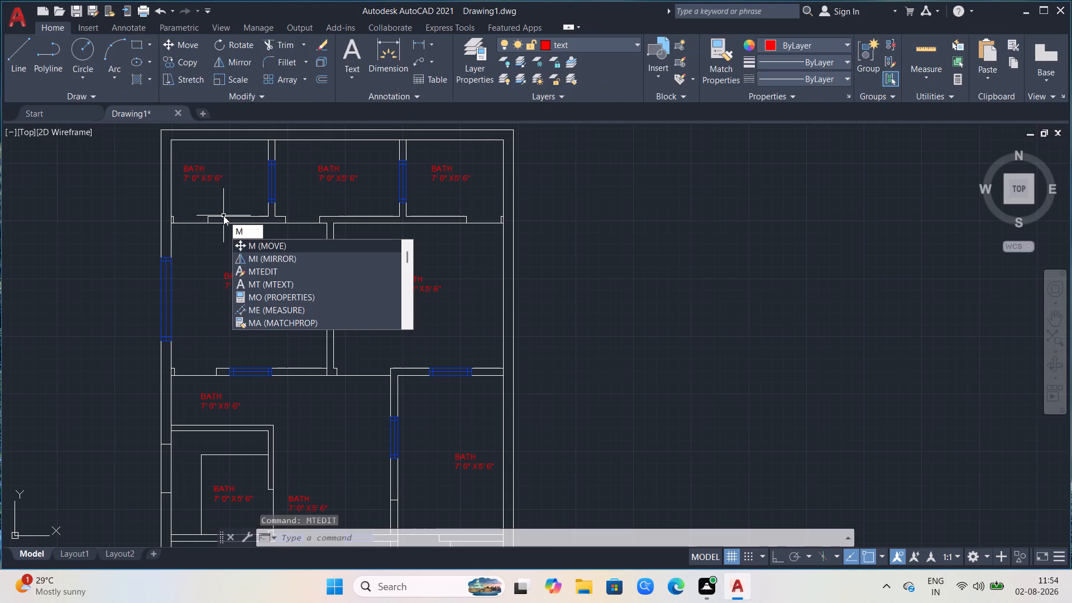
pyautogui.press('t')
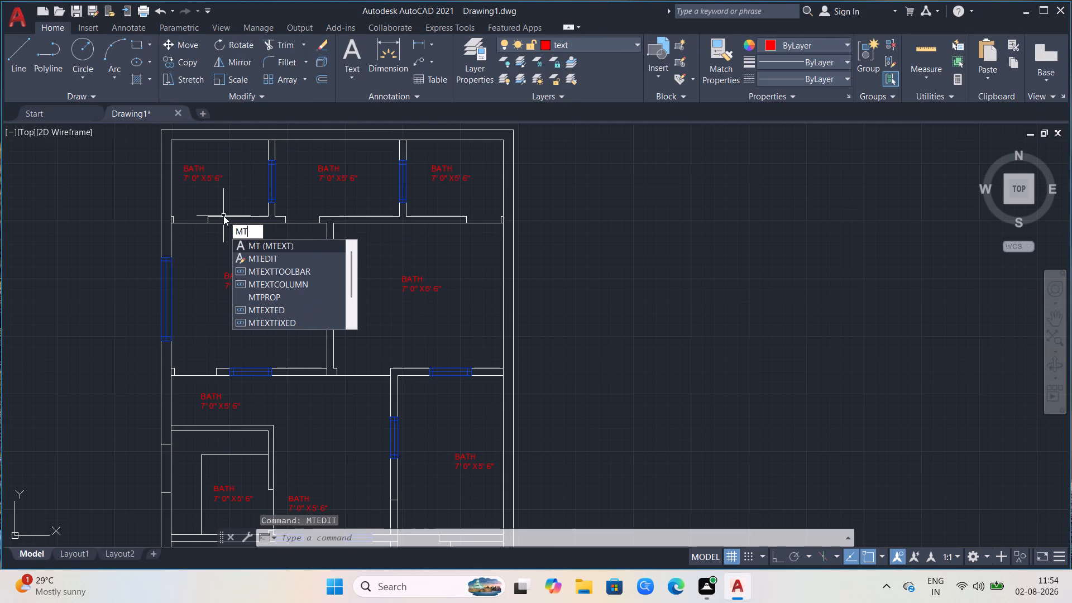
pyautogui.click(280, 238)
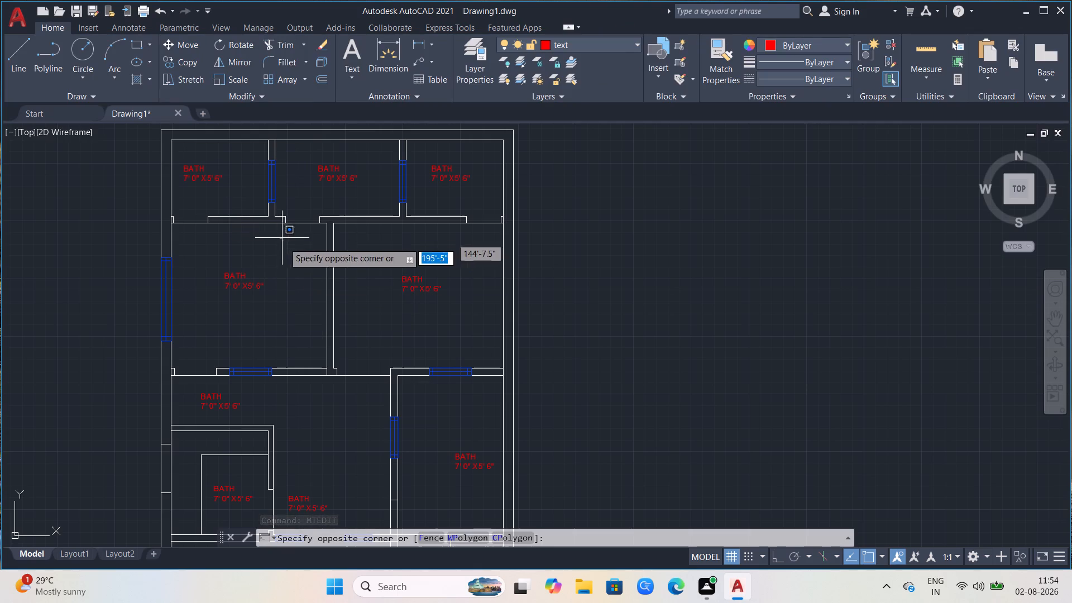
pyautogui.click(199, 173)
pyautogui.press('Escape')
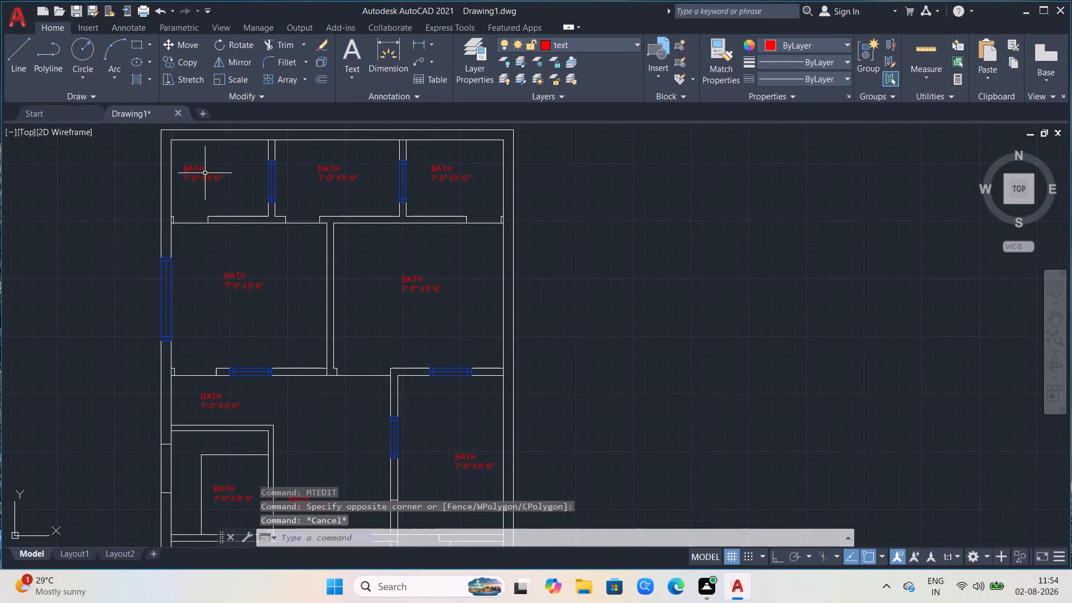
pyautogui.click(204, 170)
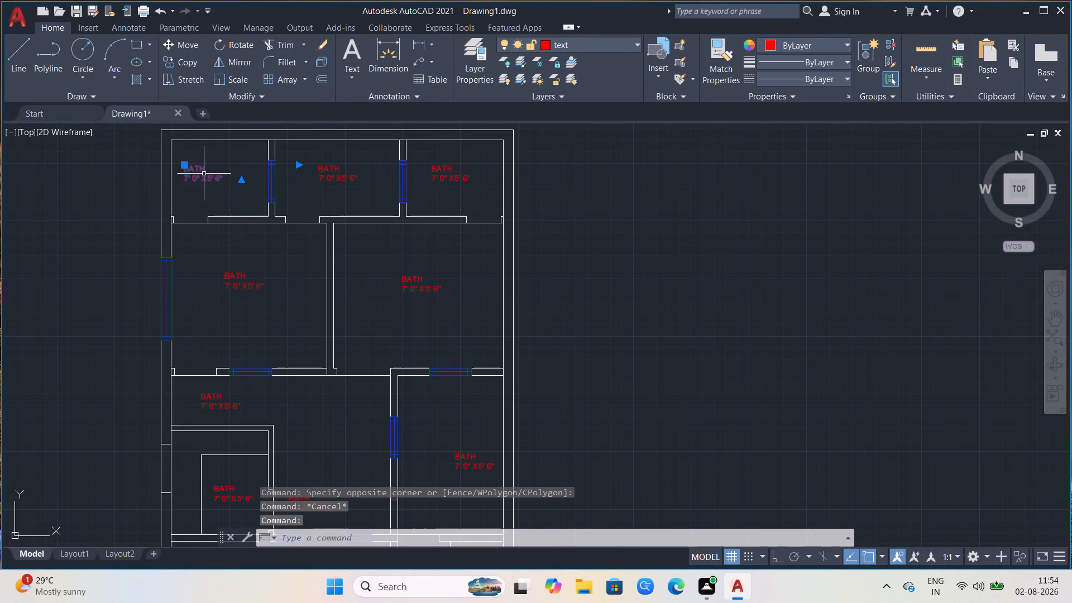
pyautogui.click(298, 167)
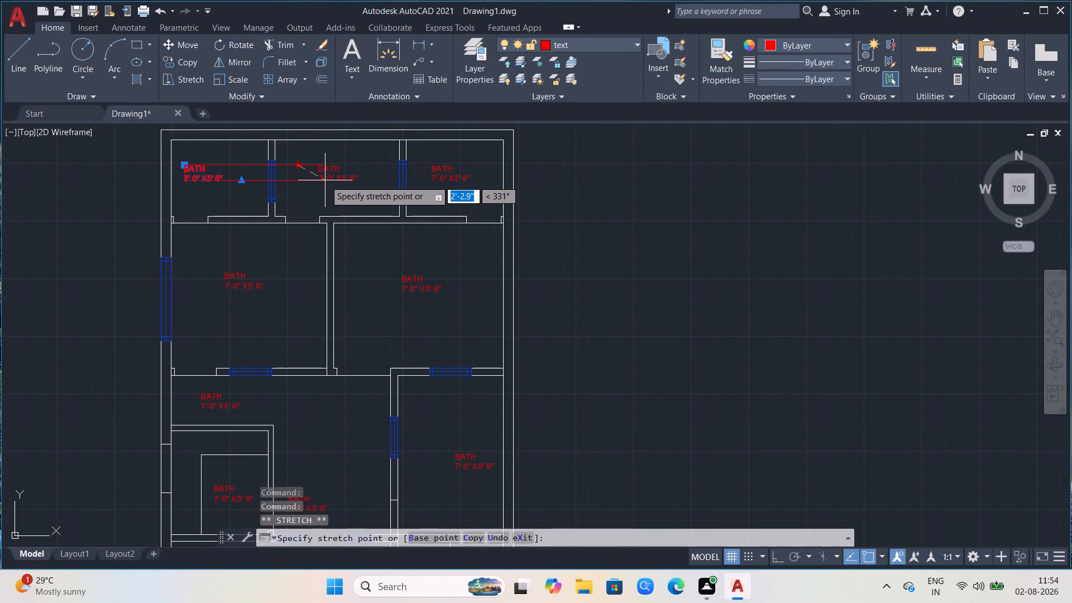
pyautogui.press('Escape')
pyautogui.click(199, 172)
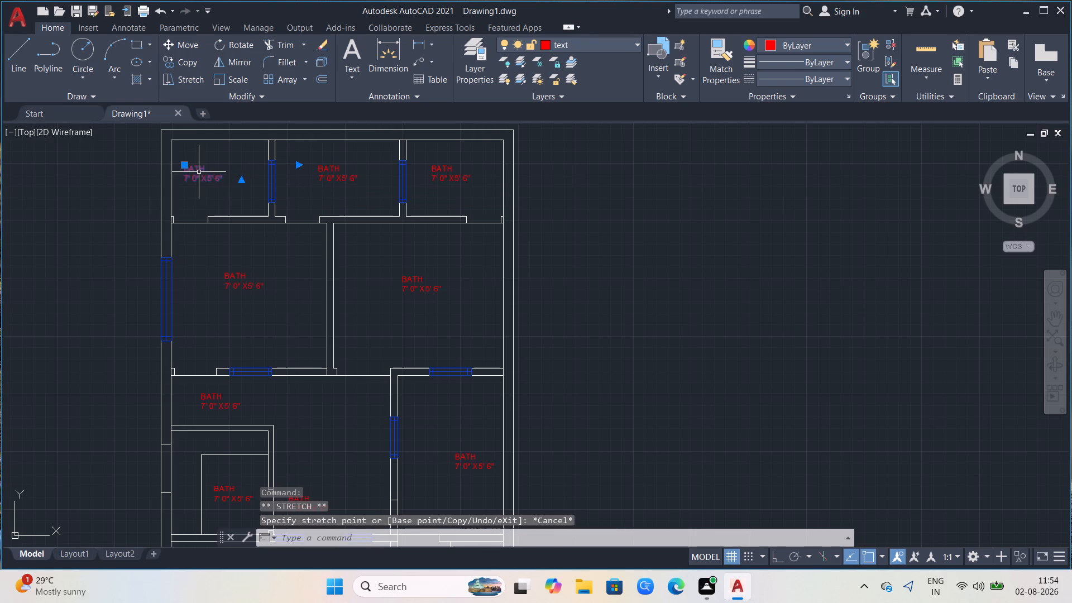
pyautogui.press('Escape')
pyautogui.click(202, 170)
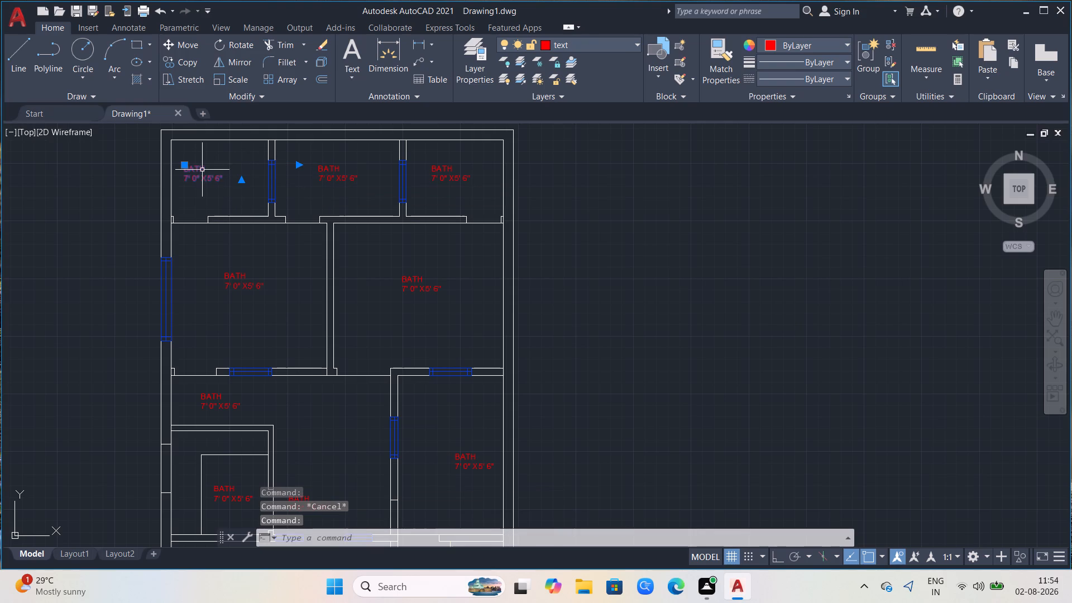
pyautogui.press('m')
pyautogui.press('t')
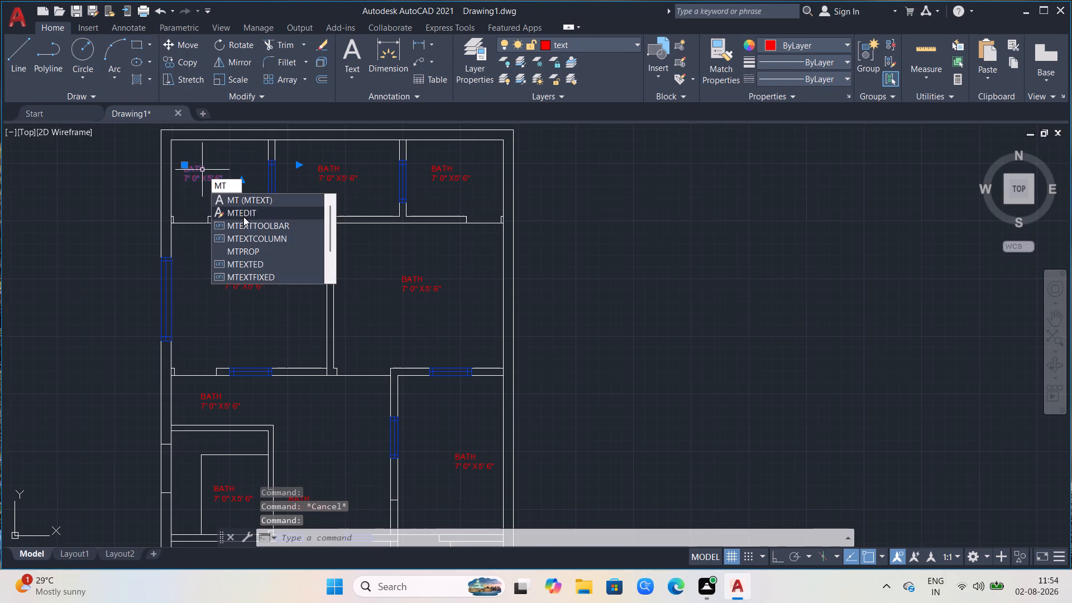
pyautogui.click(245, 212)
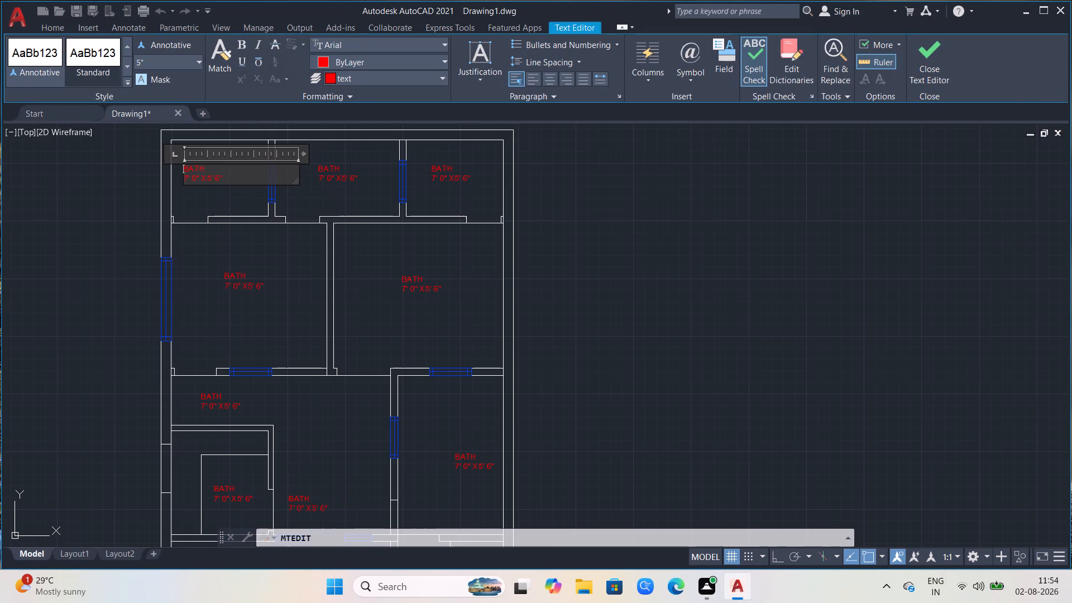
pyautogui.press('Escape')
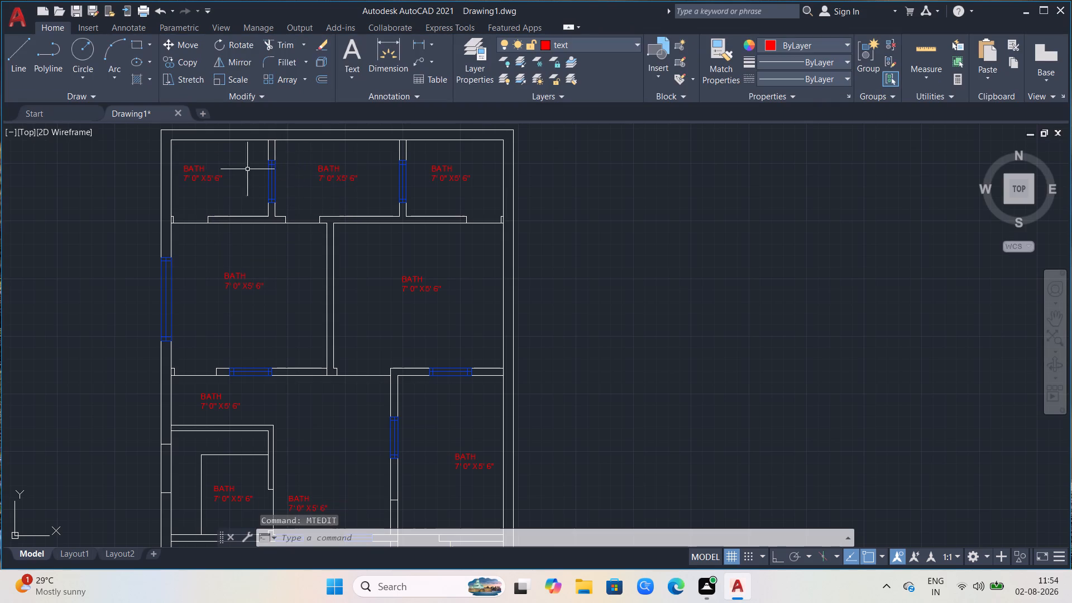
# Scale up the BATH label in the first top-row room from its upper-left corner until it nearly spans the room.
pyautogui.click(224, 171)
pyautogui.click(173, 188)
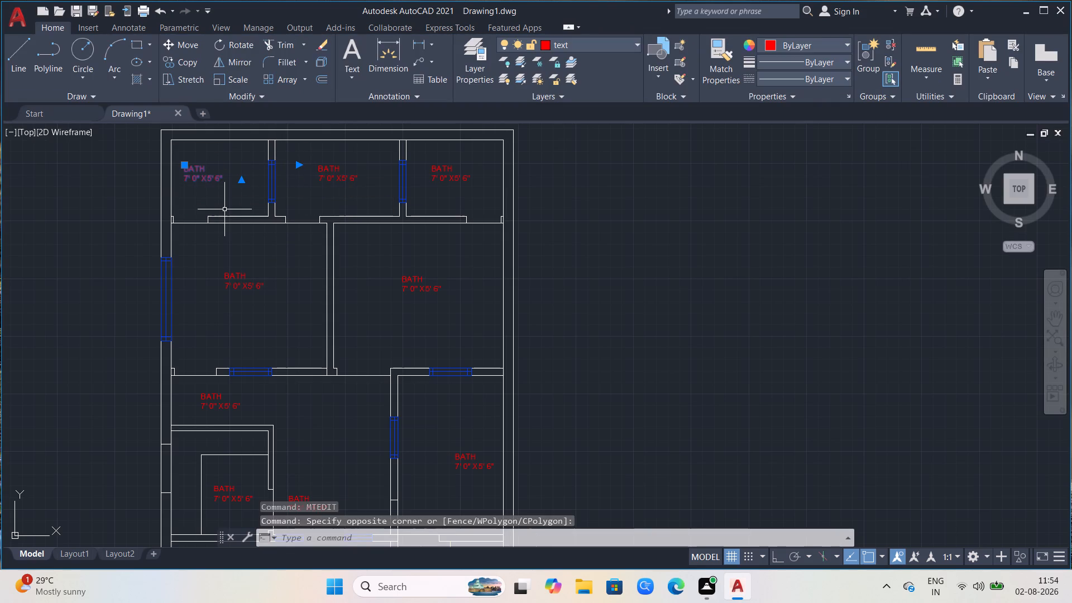
pyautogui.write('SC')
pyautogui.press('Return')
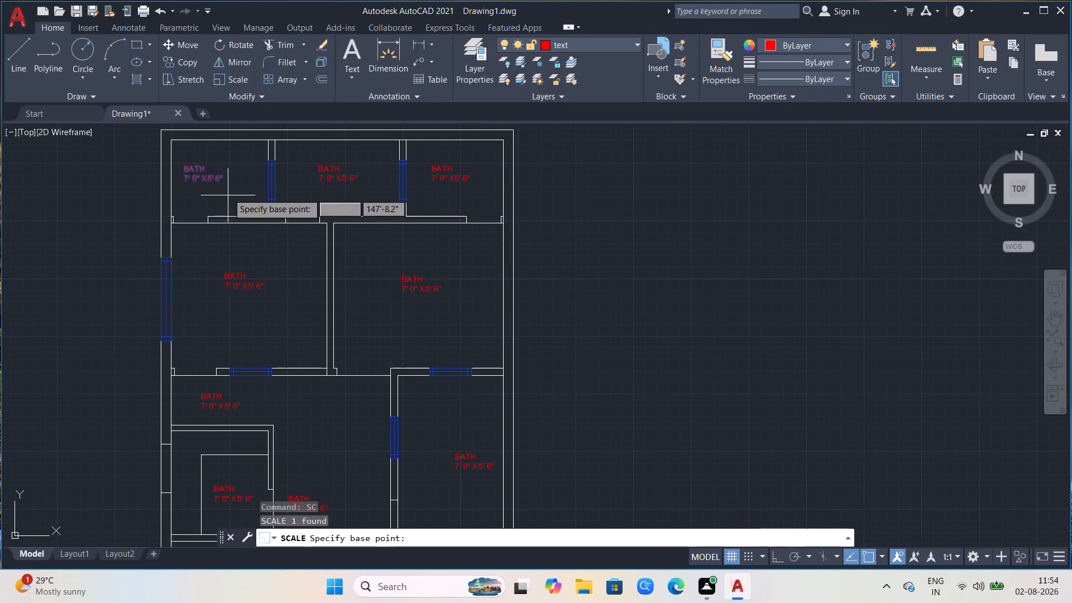
pyautogui.click(181, 167)
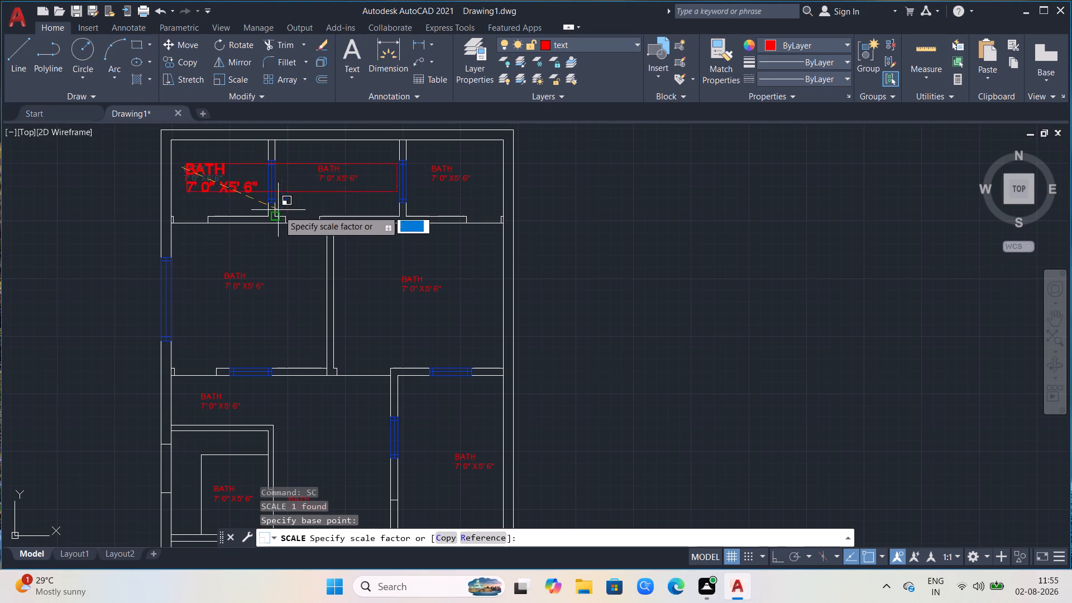
pyautogui.click(263, 207)
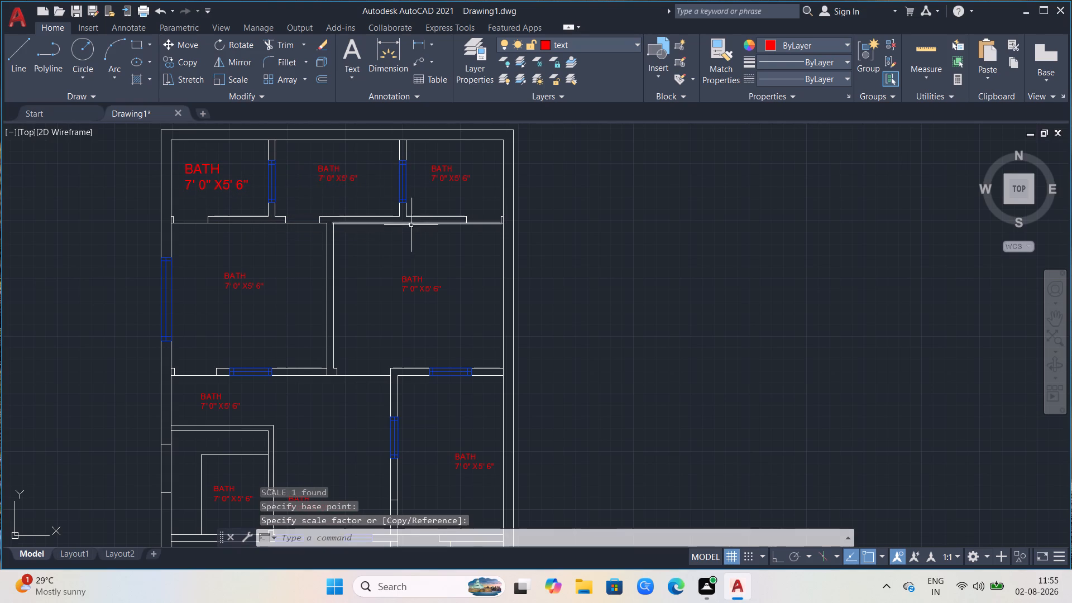
# Delete all the small BATH label copies in the other rooms and on the stair, keeping only the enlarged label.
pyautogui.click(304, 165)
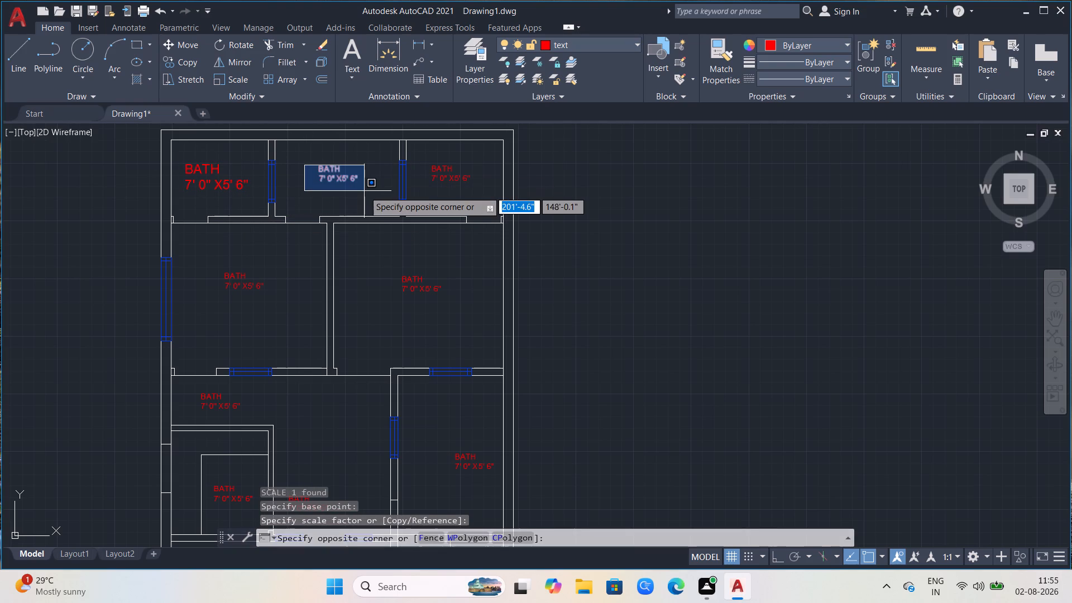
pyautogui.click(364, 191)
pyautogui.click(447, 184)
pyautogui.click(447, 160)
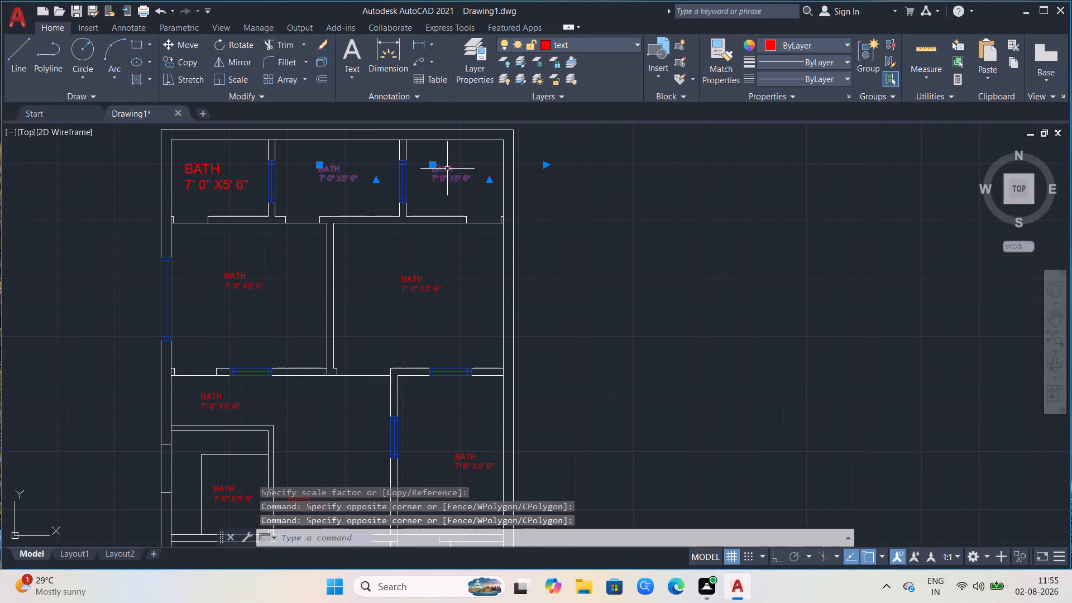
pyautogui.click(458, 288)
pyautogui.click(396, 283)
pyautogui.click(266, 281)
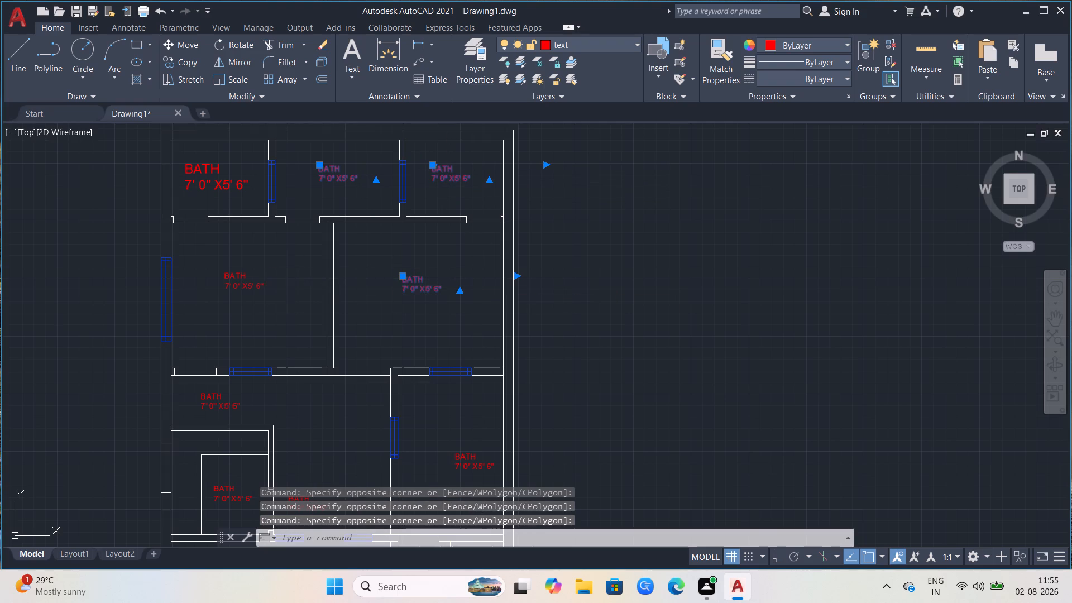
pyautogui.click(218, 288)
pyautogui.scroll(-1, 599, 209)
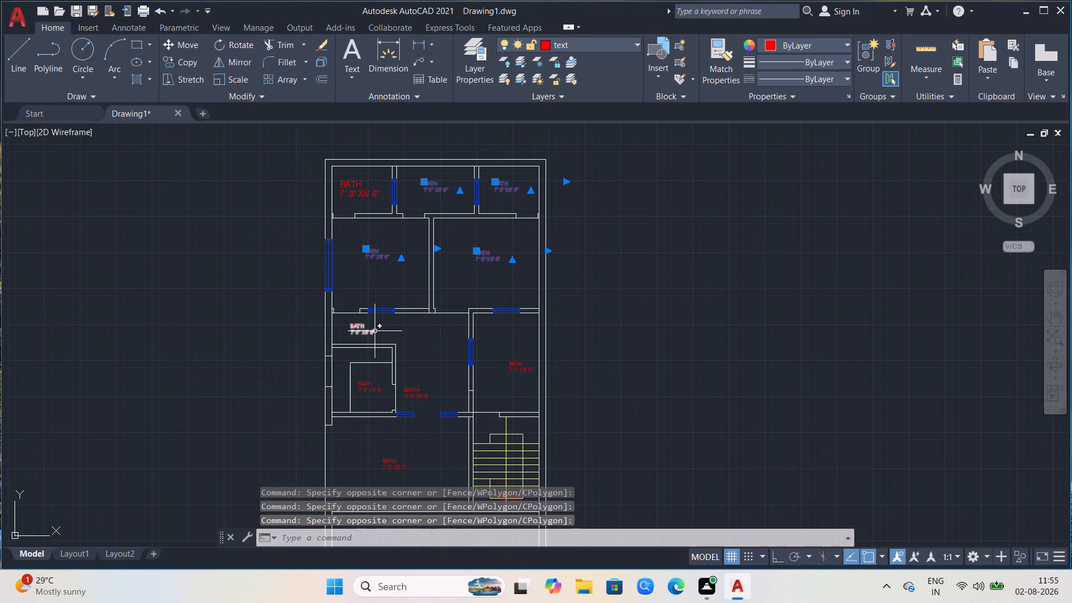
pyautogui.click(370, 330)
pyautogui.click(382, 385)
pyautogui.click(368, 386)
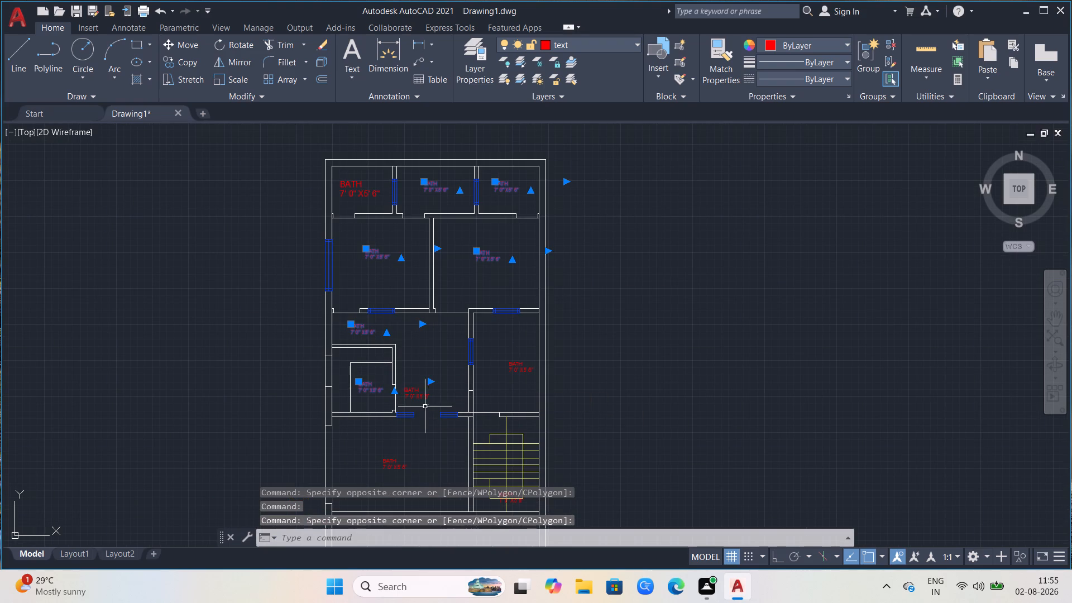
pyautogui.click(424, 399)
pyautogui.click(525, 361)
pyautogui.click(511, 385)
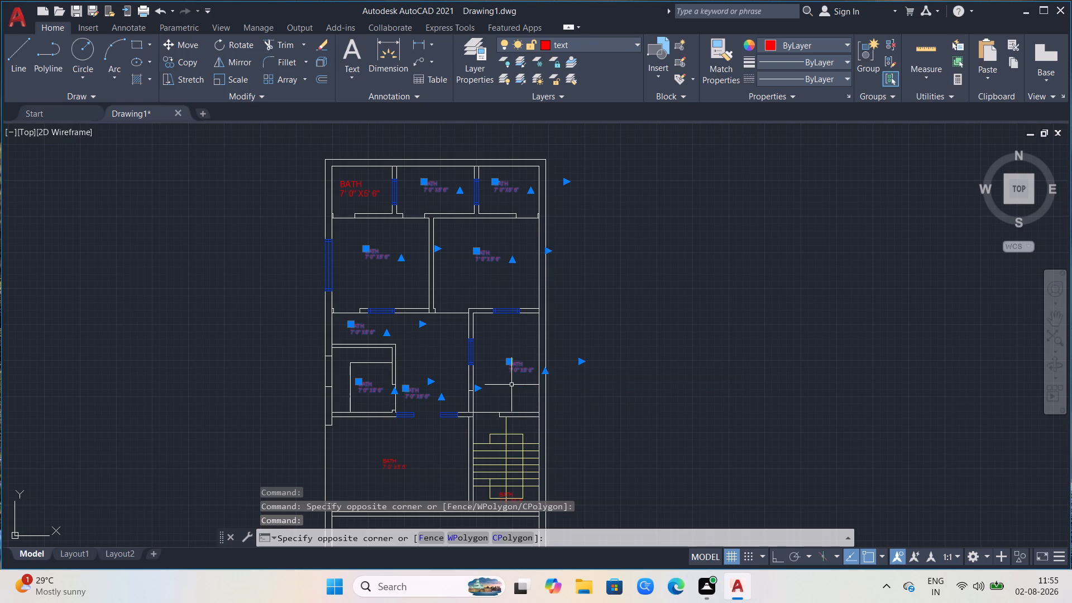
pyautogui.moveTo(372, 461); pyautogui.dragTo(384, 465)
pyautogui.click(401, 468)
pyautogui.scroll(-2, 458, 334)
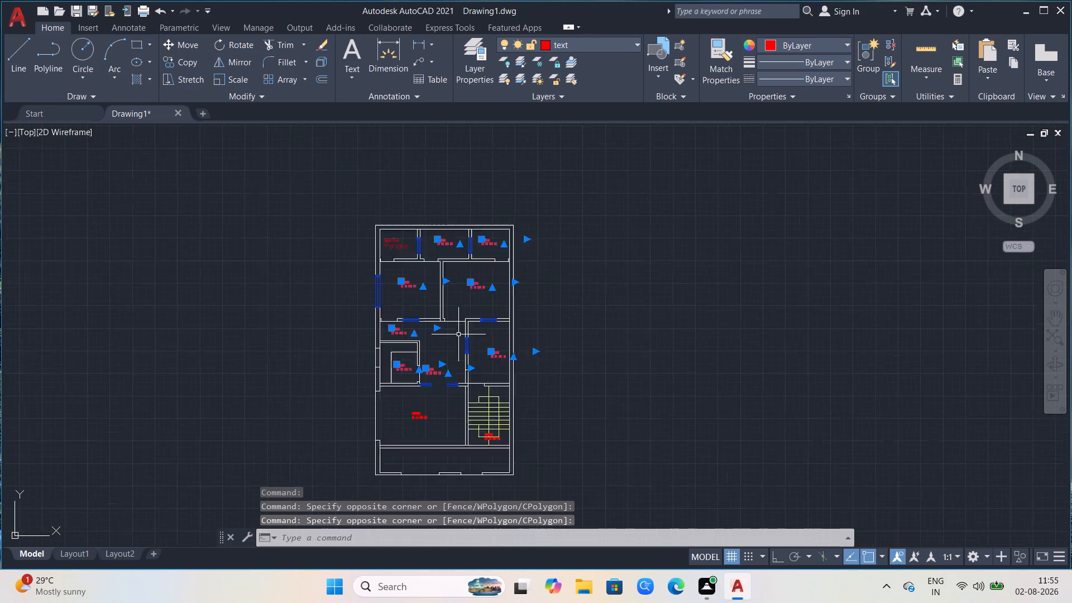
pyautogui.scroll(3, 399, 437)
pyautogui.moveTo(543, 206); pyautogui.dragTo(540, 215)
pyautogui.click(508, 253)
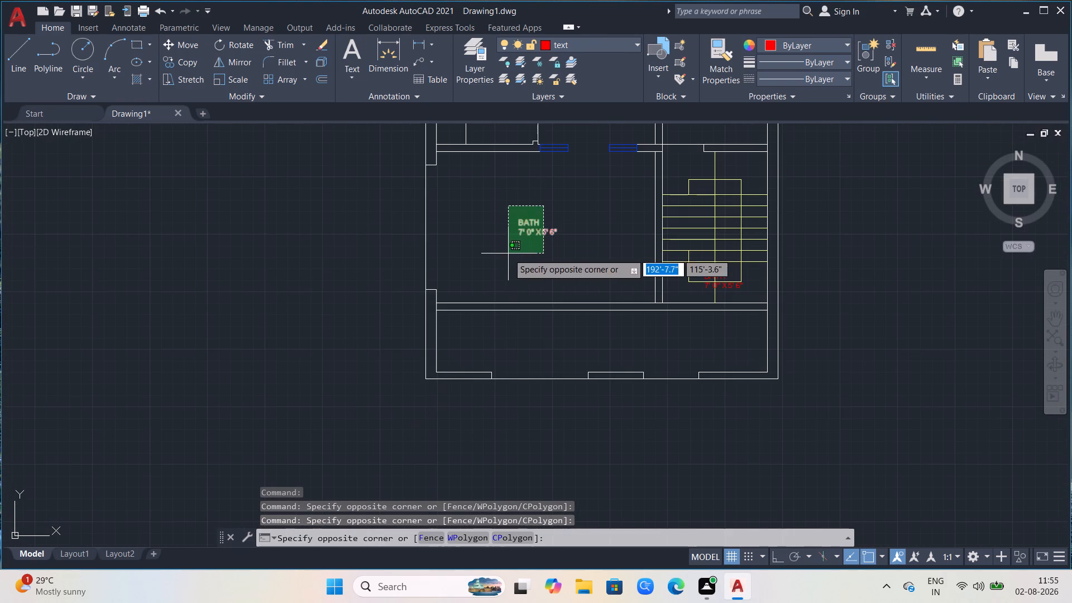
pyautogui.click(725, 288)
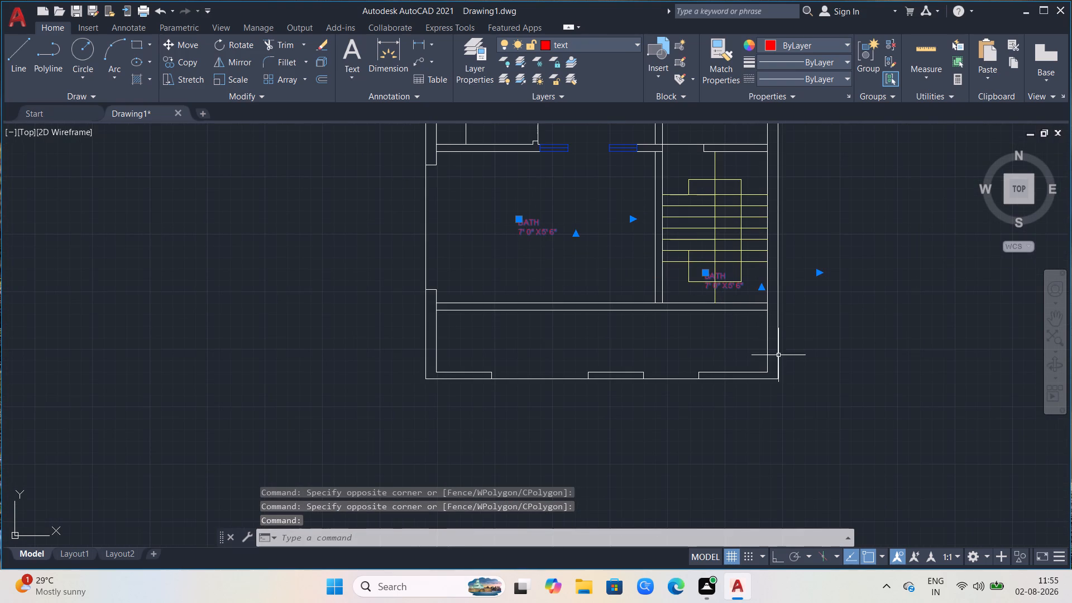
pyautogui.press('Delete')
# Copy the enlarged BATH label into the other two top-row rooms and the two large rooms below them.
pyautogui.scroll(-4, 669, 328)
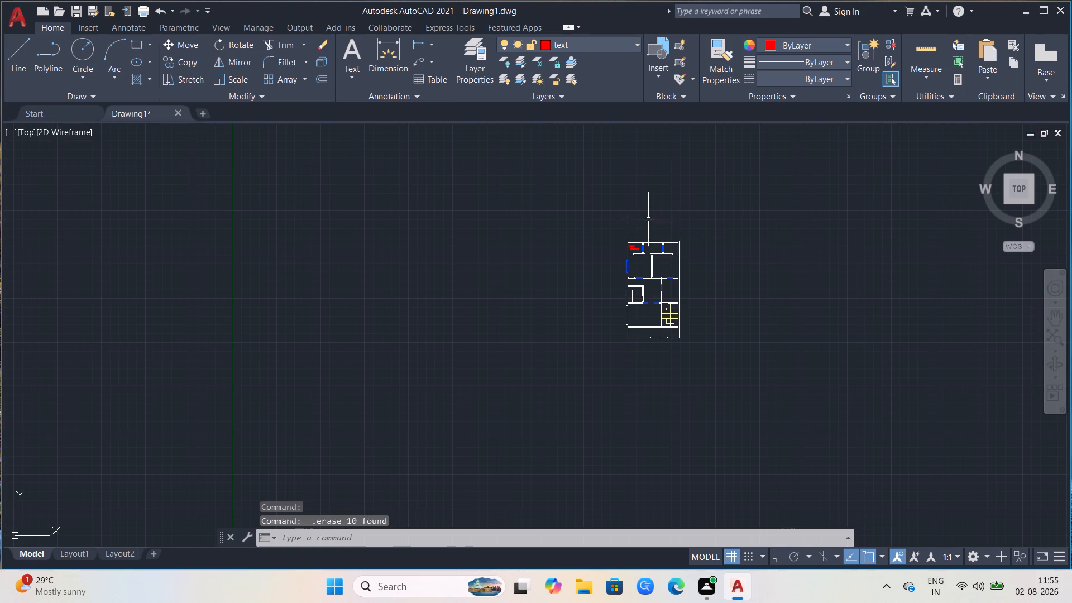
pyautogui.scroll(2, 650, 227)
pyautogui.scroll(-1, 375, 248)
pyautogui.scroll(2, 551, 268)
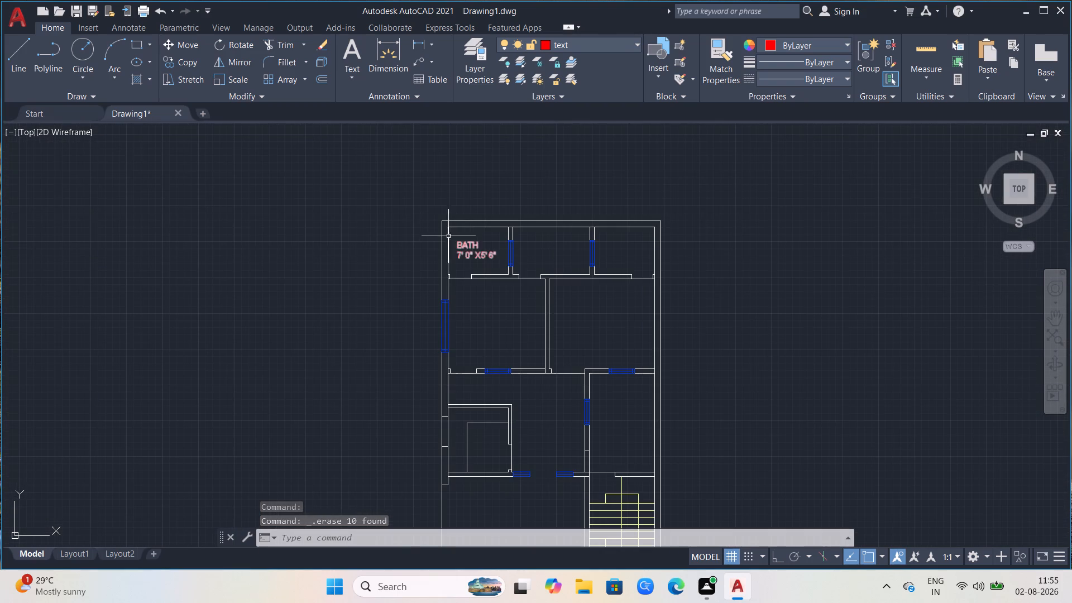
pyautogui.click(466, 247)
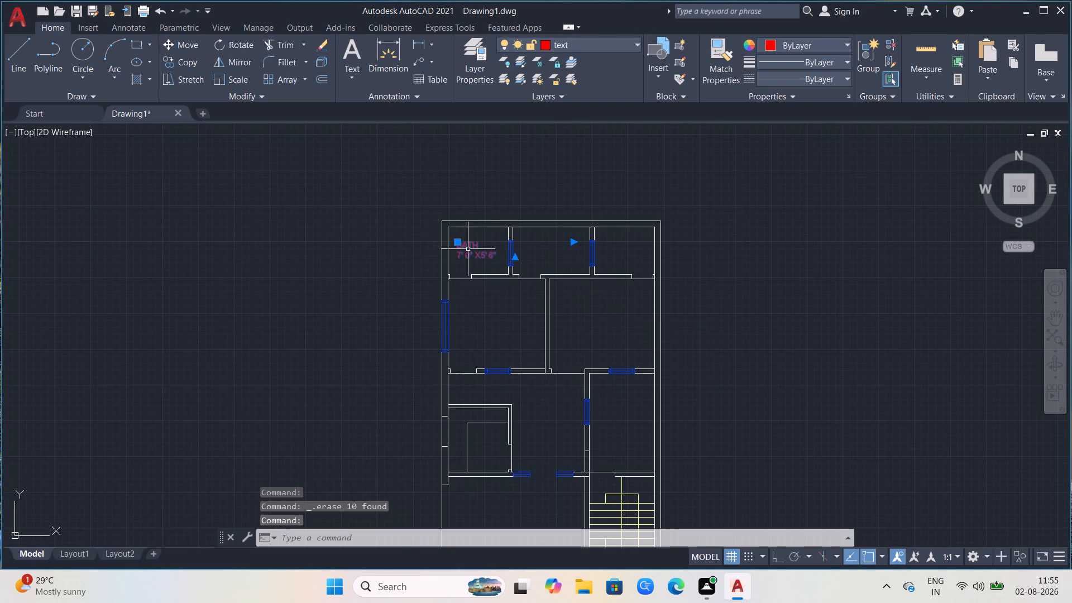
pyautogui.write('CO')
pyautogui.press('Return')
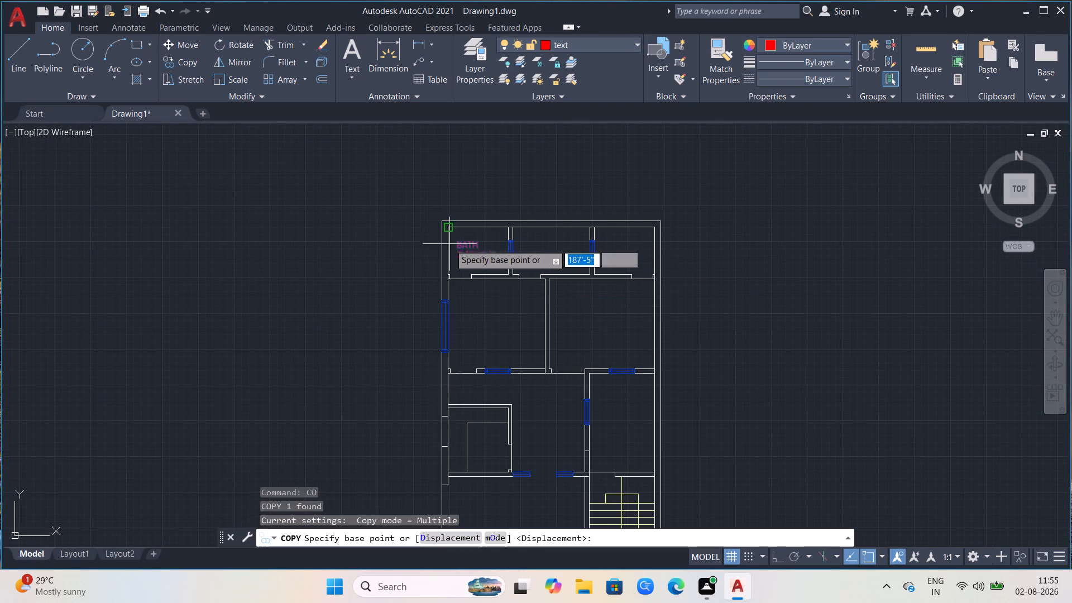
pyautogui.click(452, 236)
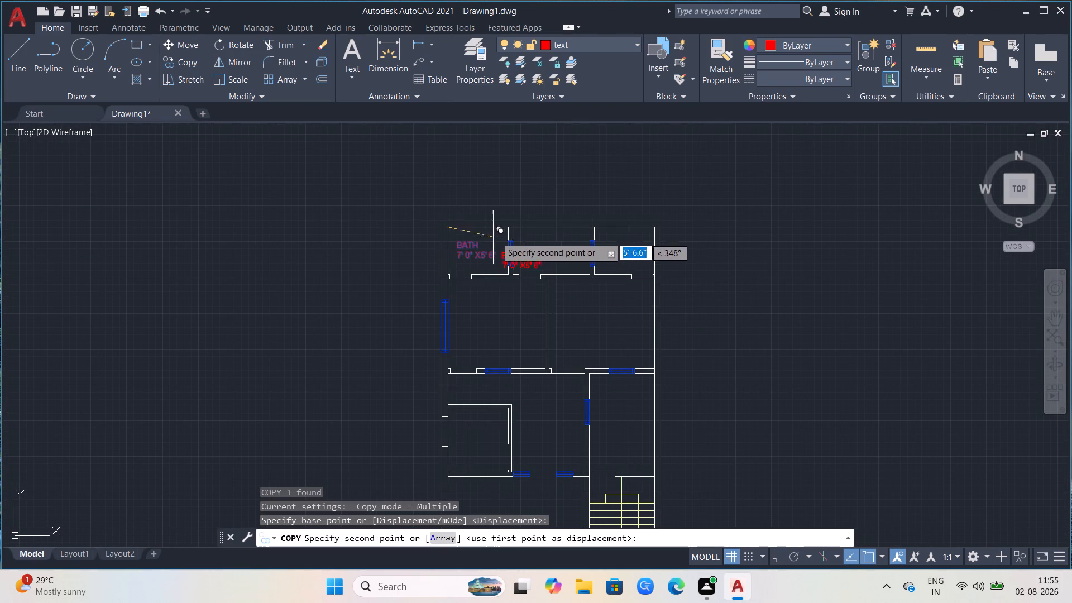
pyautogui.click(513, 229)
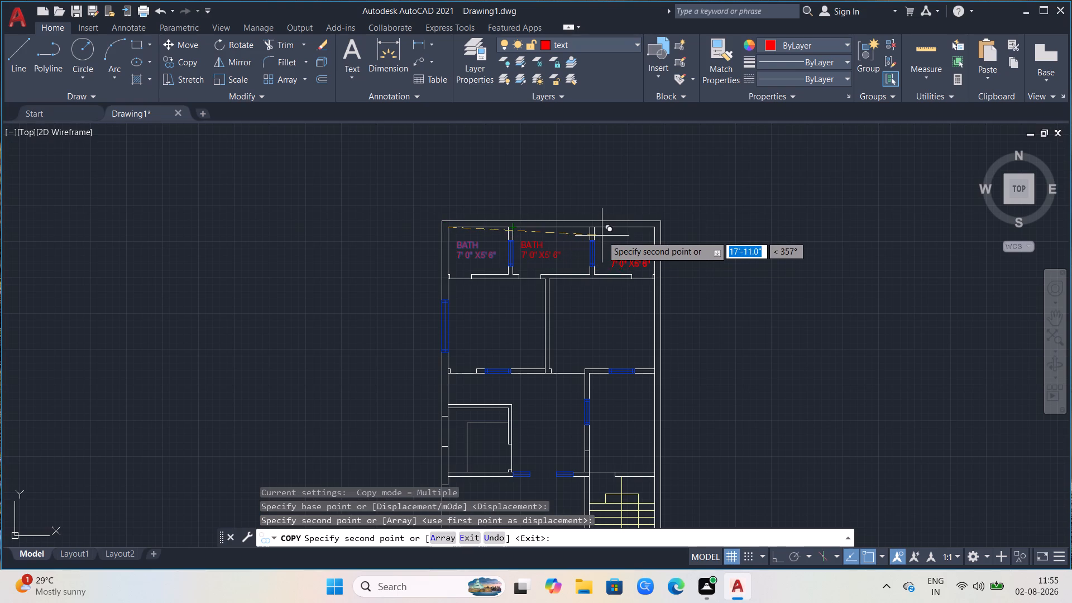
pyautogui.click(597, 229)
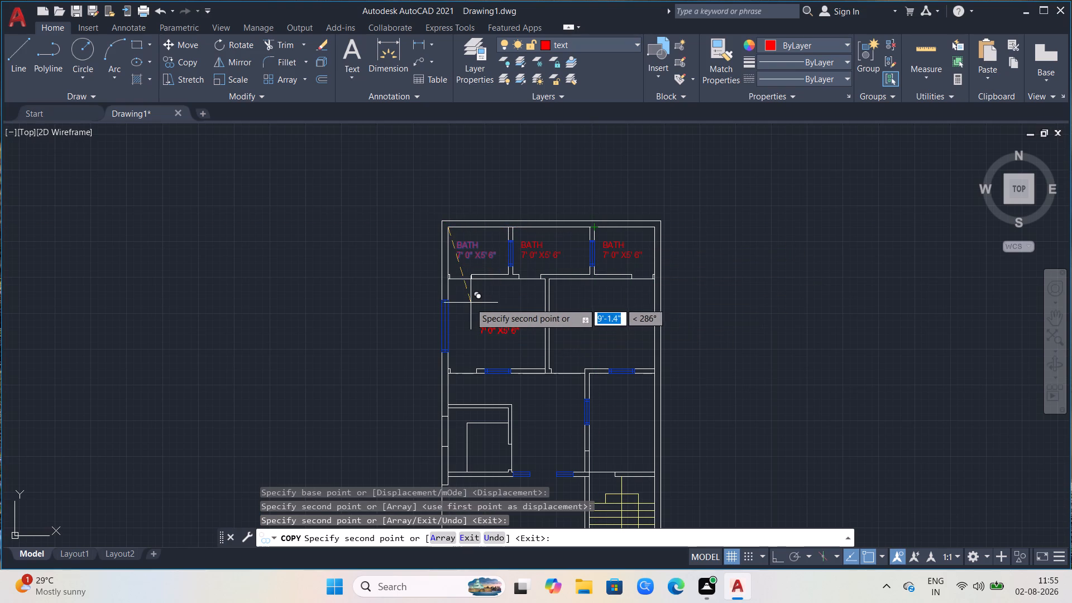
pyautogui.click(467, 301)
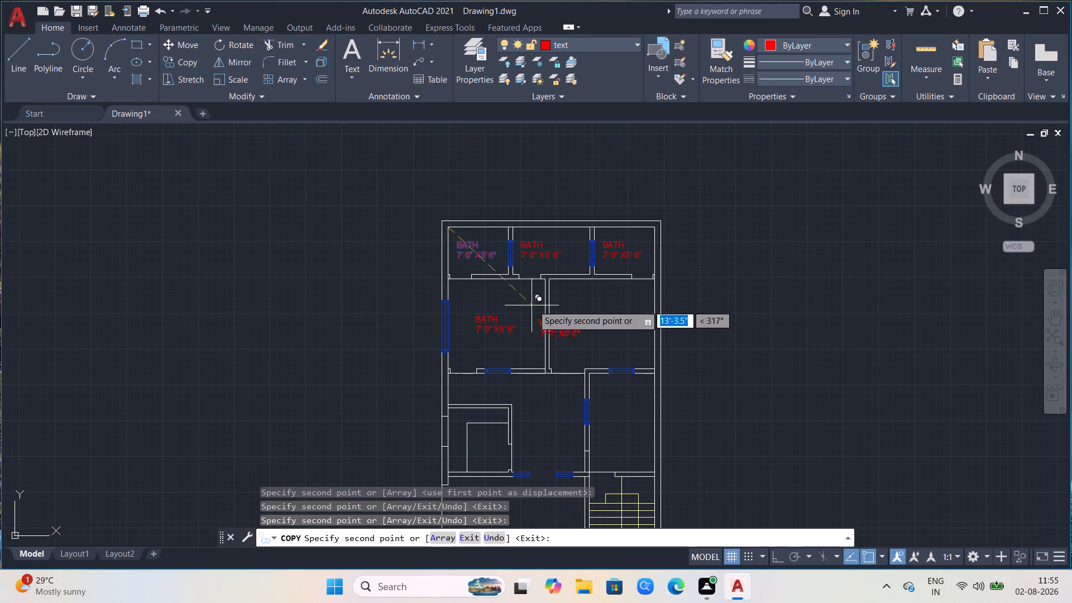
pyautogui.click(571, 299)
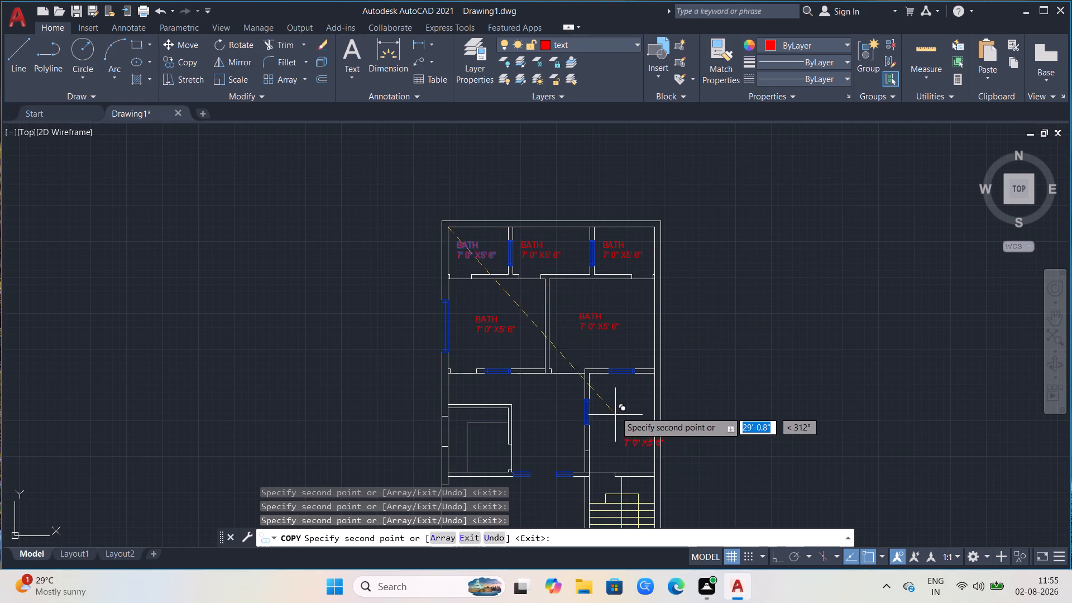
# Place further copies in the room above the stair, the spaces beside and above the small inner room, and the inner room itself.
pyautogui.click(601, 406)
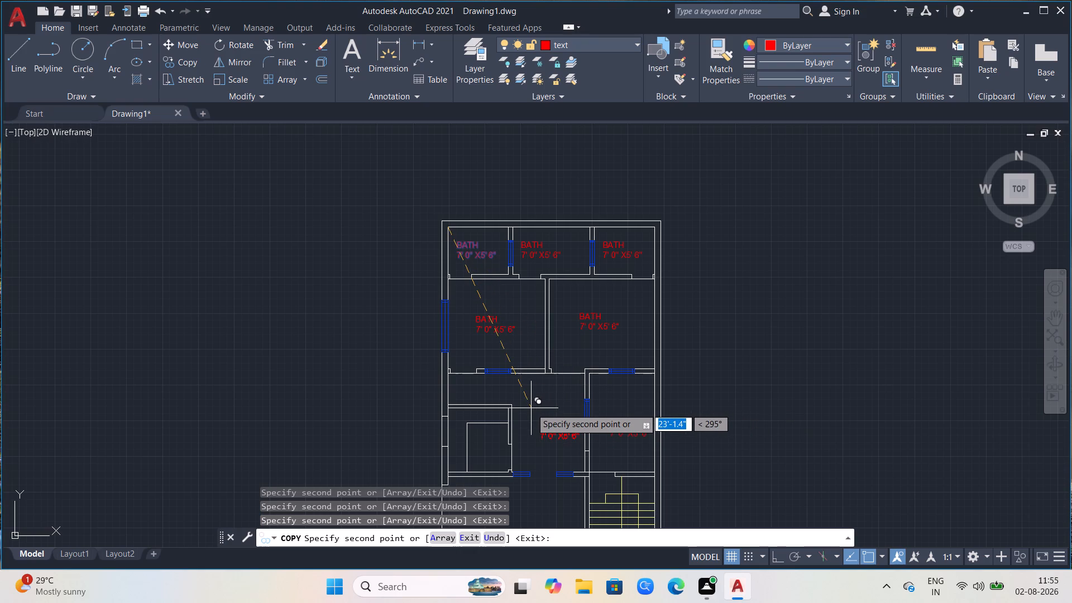
pyautogui.click(523, 409)
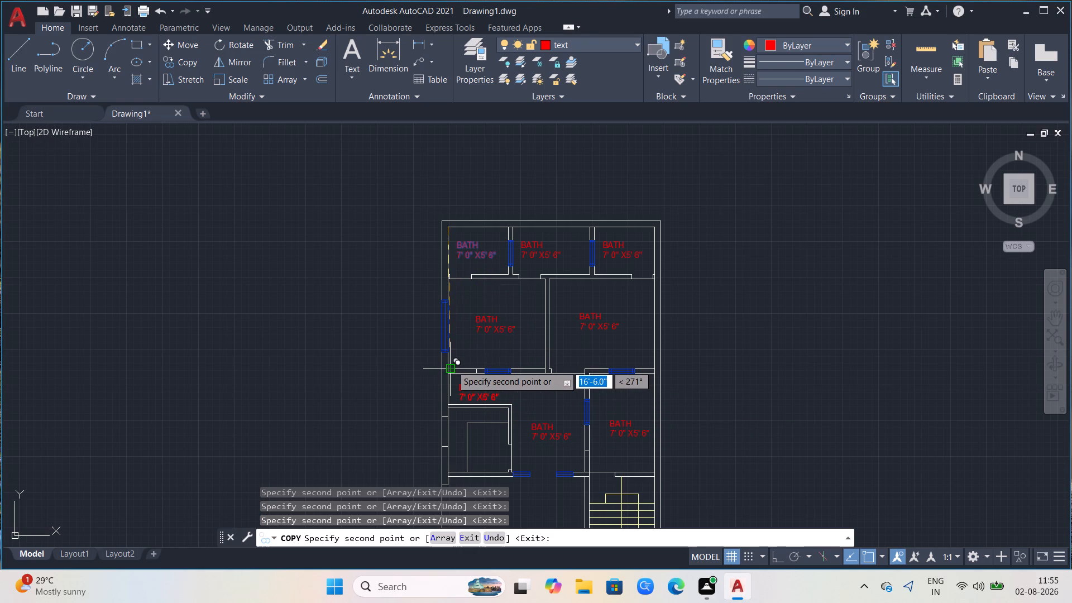
pyautogui.click(452, 366)
pyautogui.scroll(-2, 703, 394)
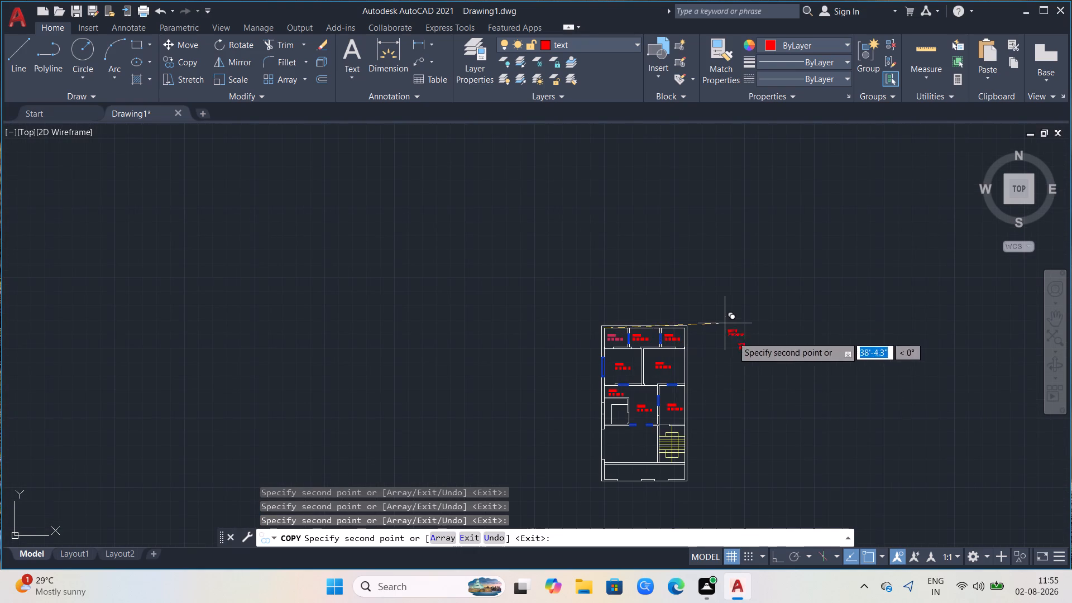
pyautogui.scroll(-2, 478, 308)
pyautogui.scroll(2, 580, 417)
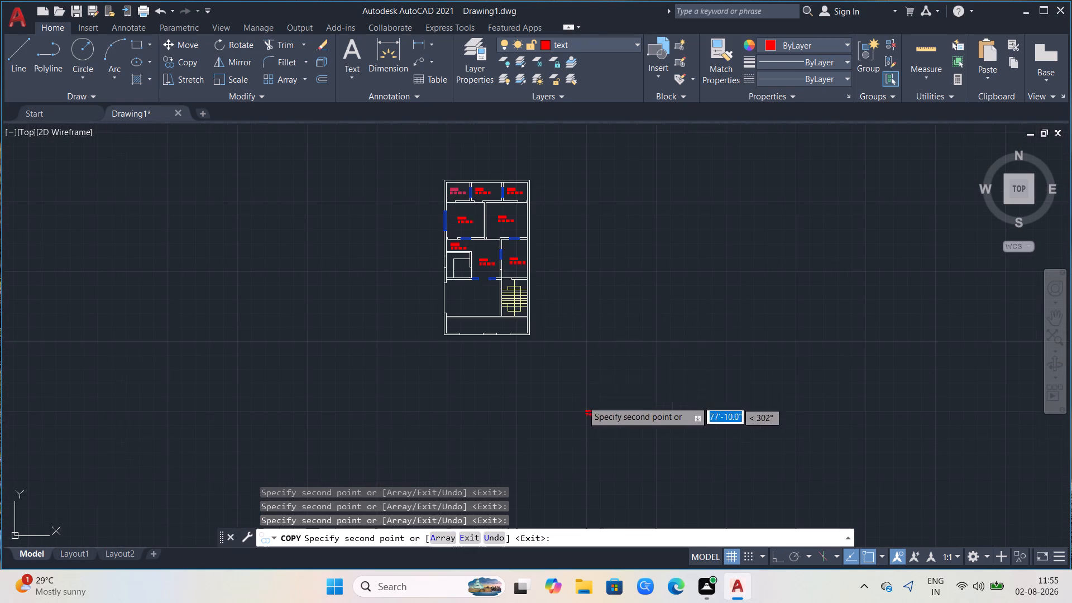
pyautogui.scroll(-1, 1057, 24)
pyautogui.scroll(-1, 820, 205)
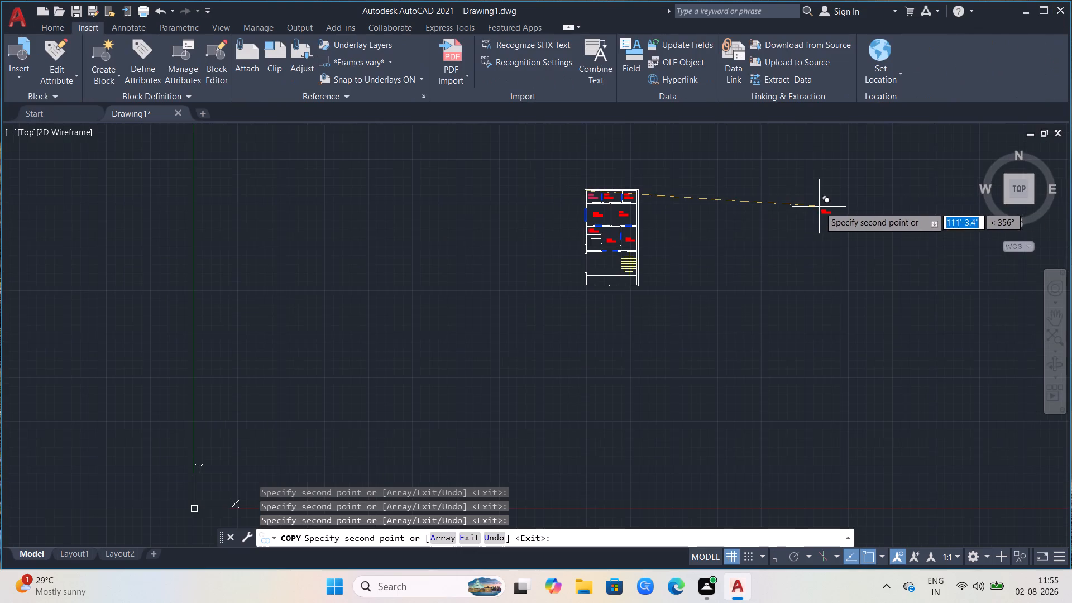
pyautogui.scroll(2, 707, 207)
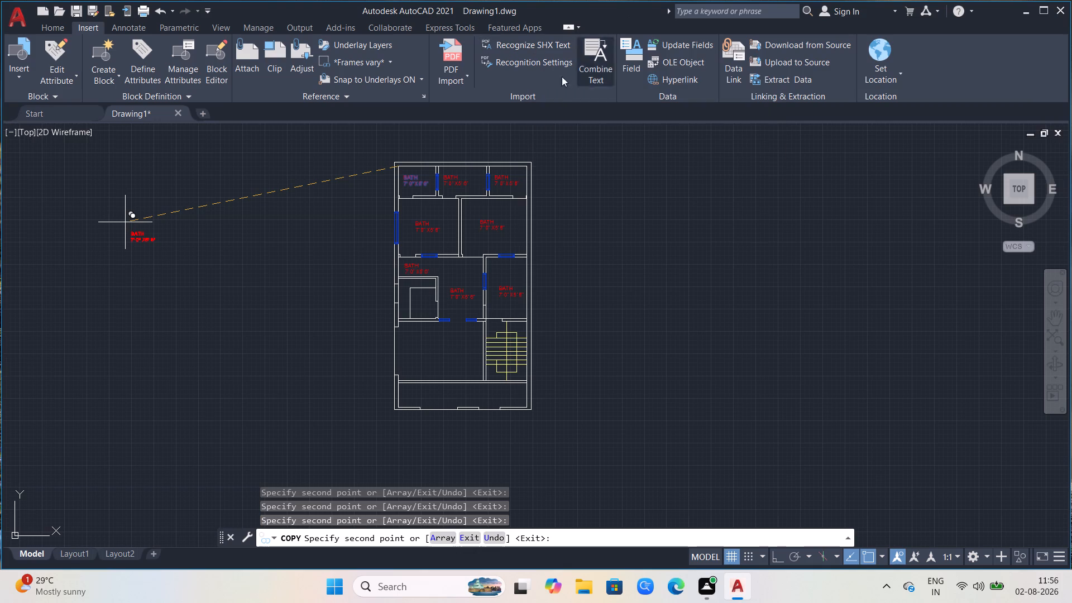
pyautogui.scroll(1, 417, 391)
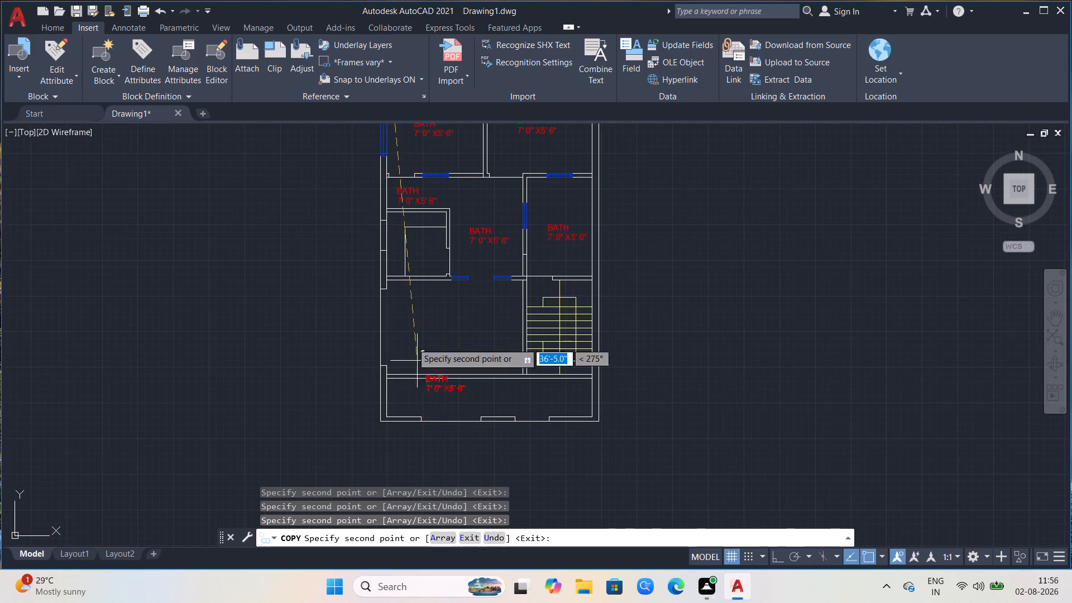
pyautogui.click(395, 230)
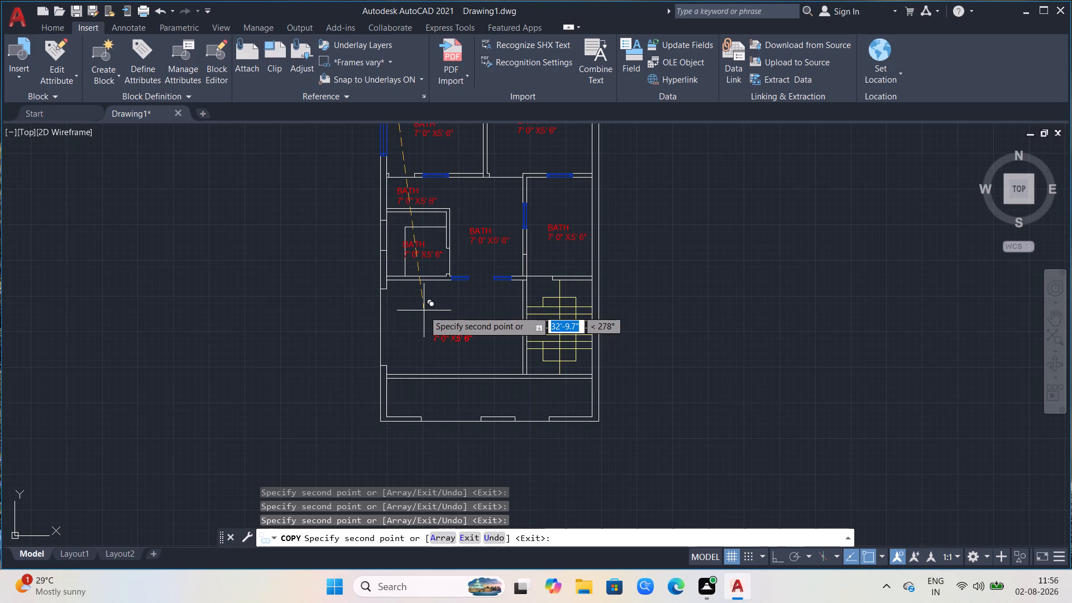
# Place copies in the large room beside the stair, on the stair's lower end and in the bottom strip, and finish copying.
pyautogui.click(424, 310)
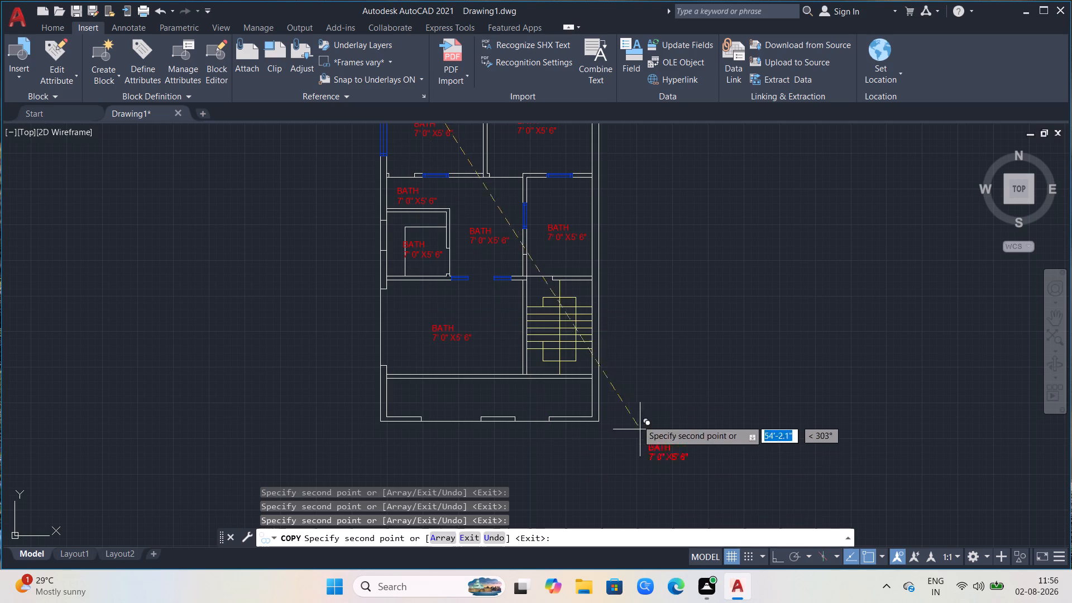
pyautogui.click(536, 330)
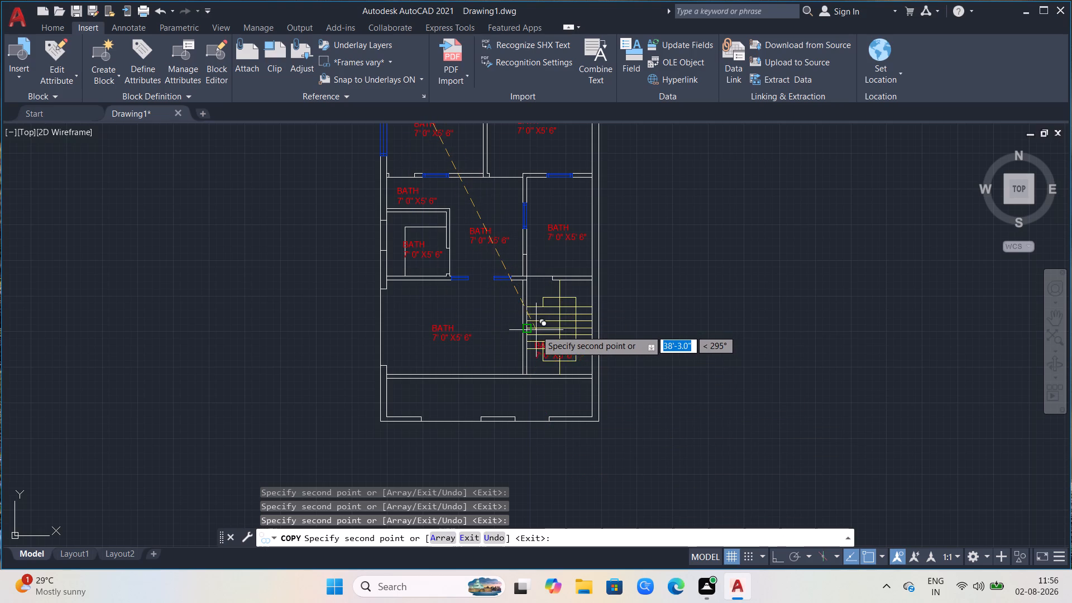
pyautogui.click(454, 380)
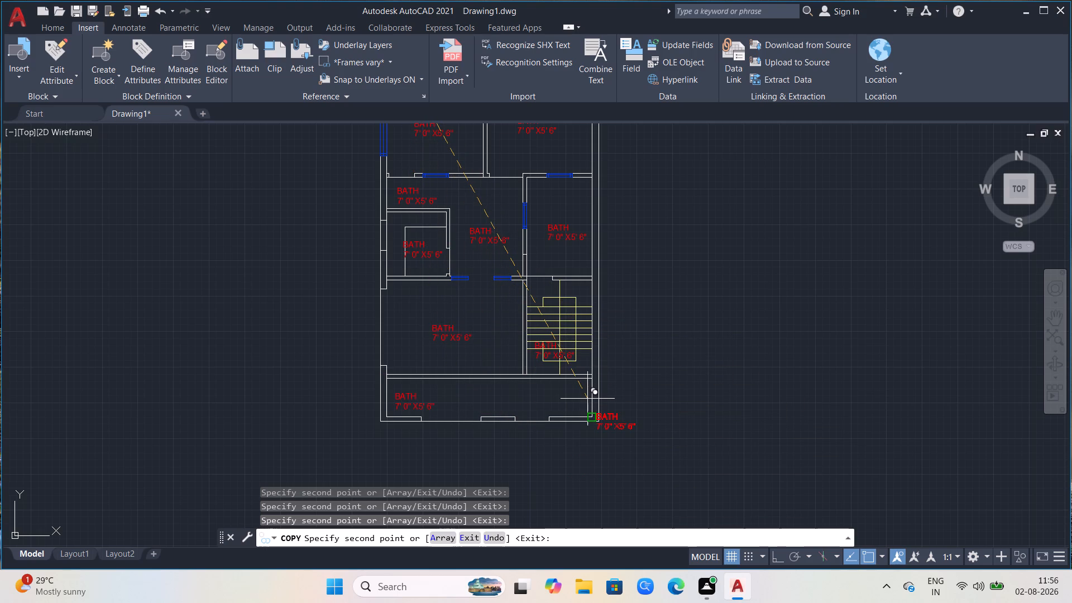
pyautogui.press('Escape')
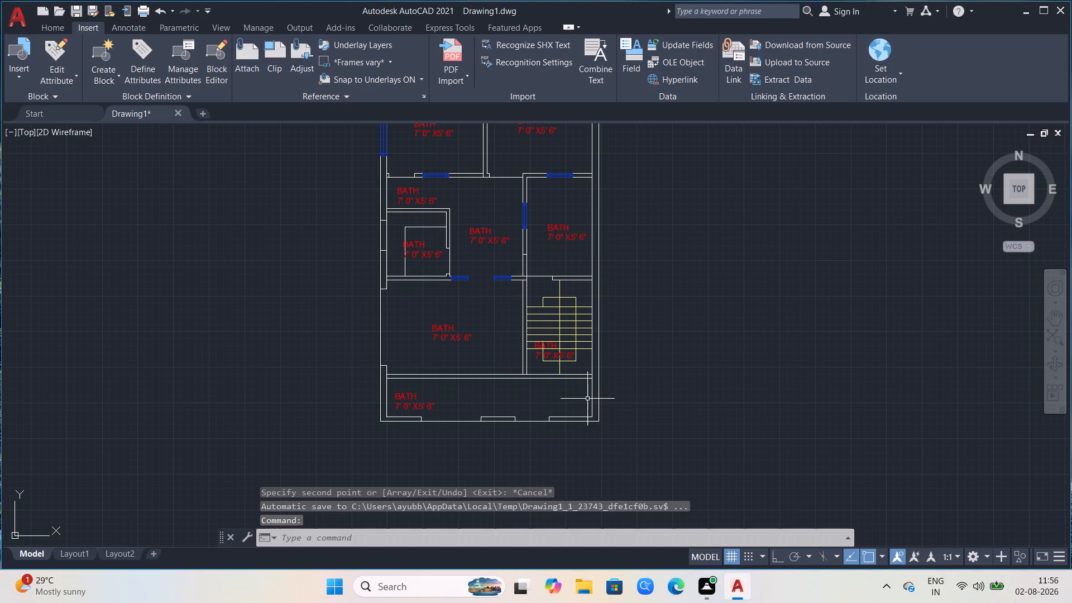
pyautogui.scroll(-1, 625, 294)
pyautogui.scroll(-2, 561, 121)
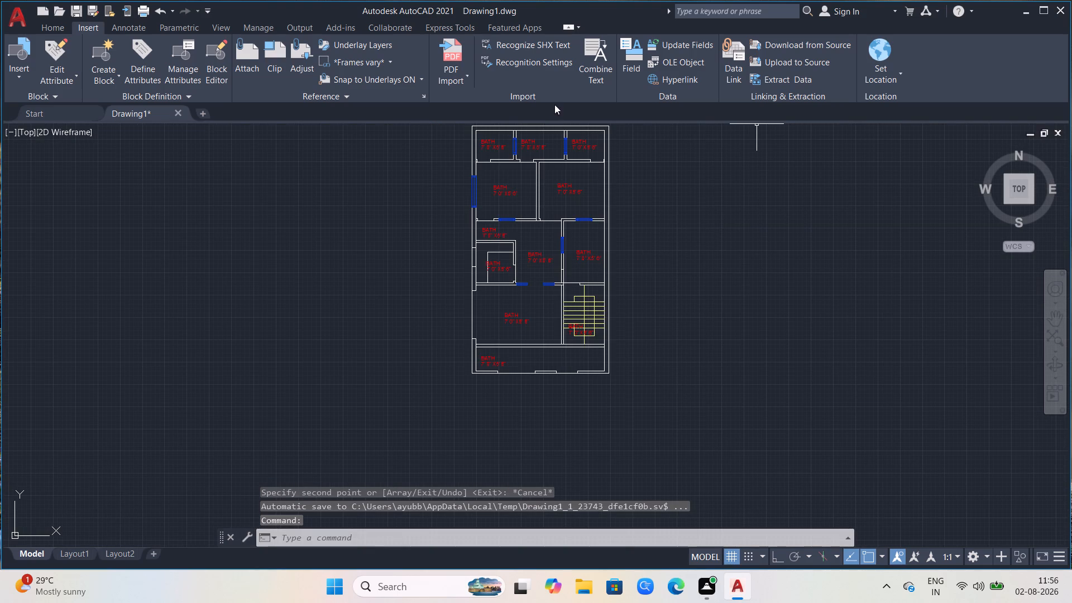
# Change the room name in the middle top-row room's label to OPEN WASH-UP, keeping its size line.
pyautogui.scroll(5, 531, 123)
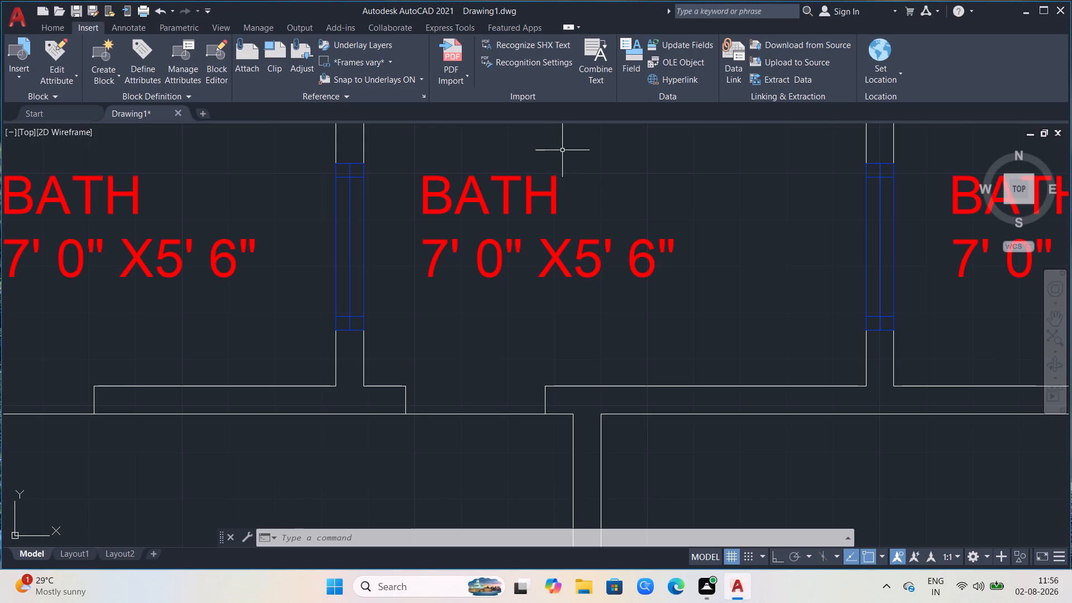
pyautogui.click(510, 186)
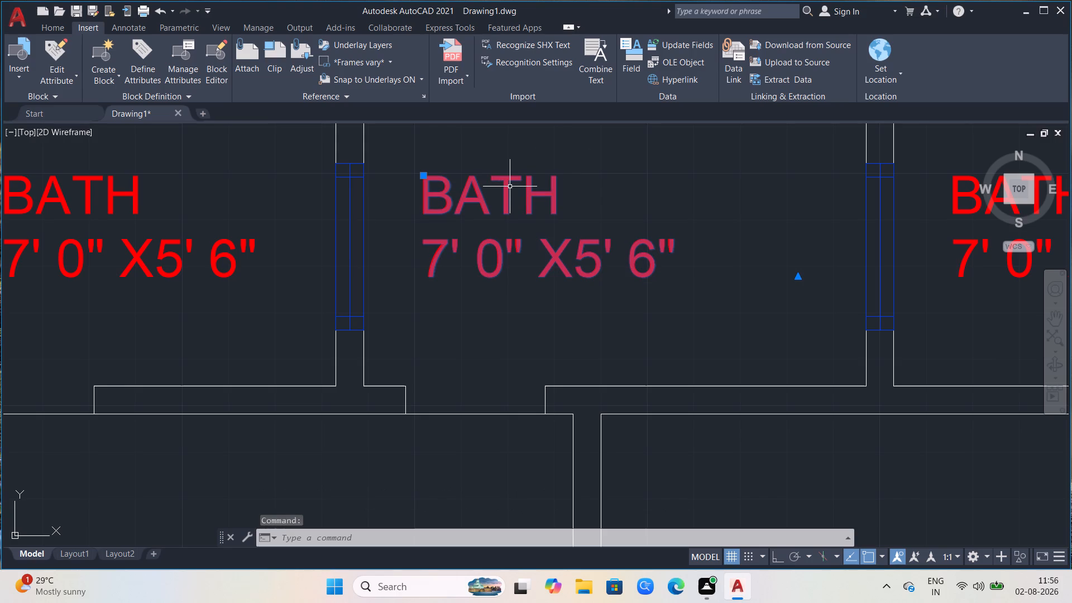
pyautogui.write('MT')
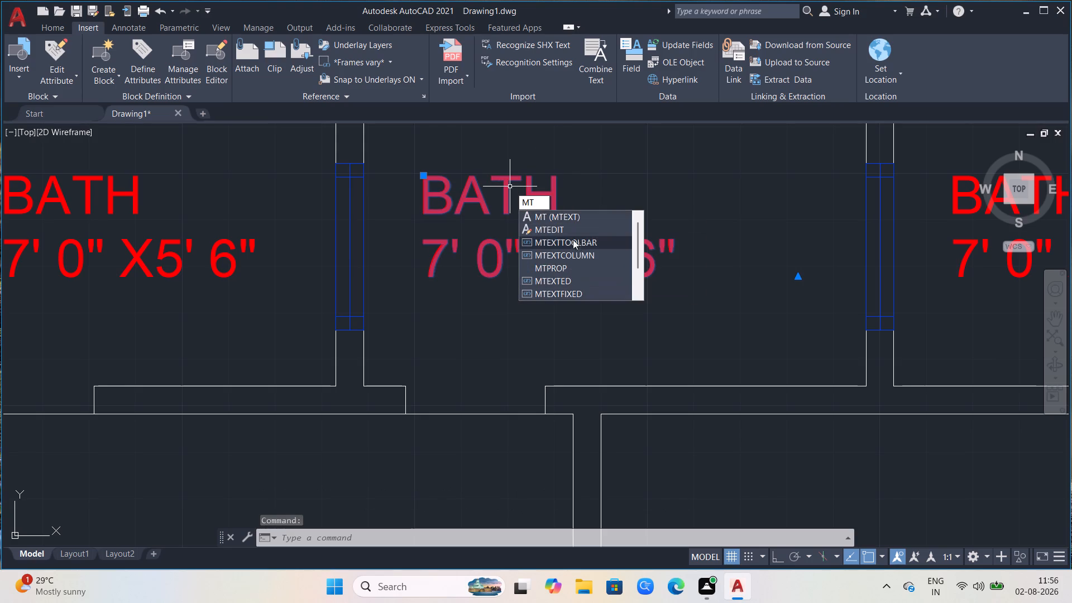
pyautogui.click(565, 225)
pyautogui.click(559, 213)
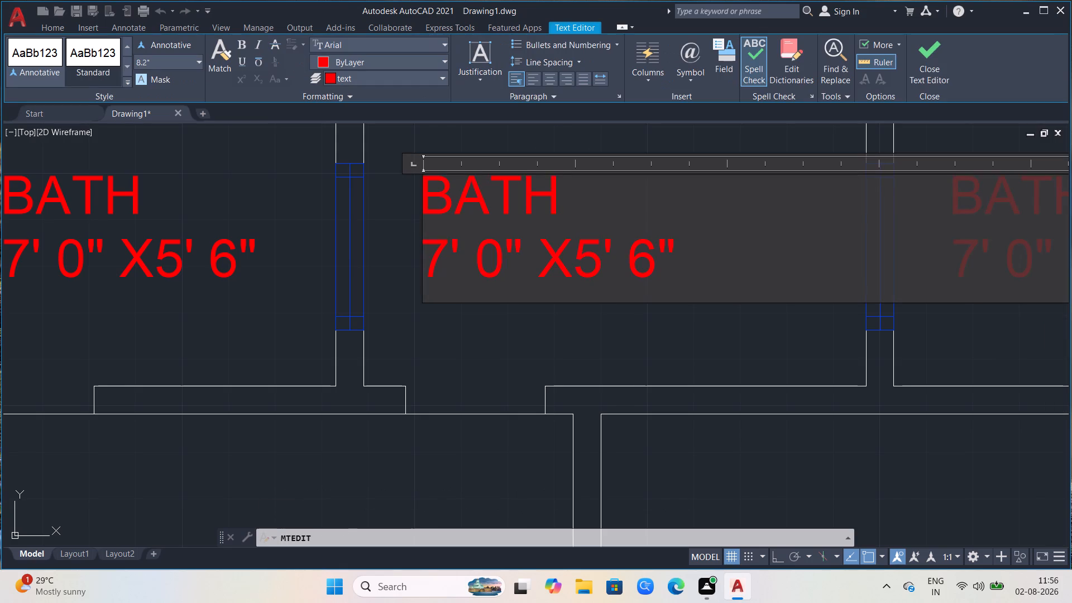
pyautogui.press('BackSpace')
pyautogui.press('BackSpace')
pyautogui.press('BackSpace')
pyautogui.press('BackSpace')
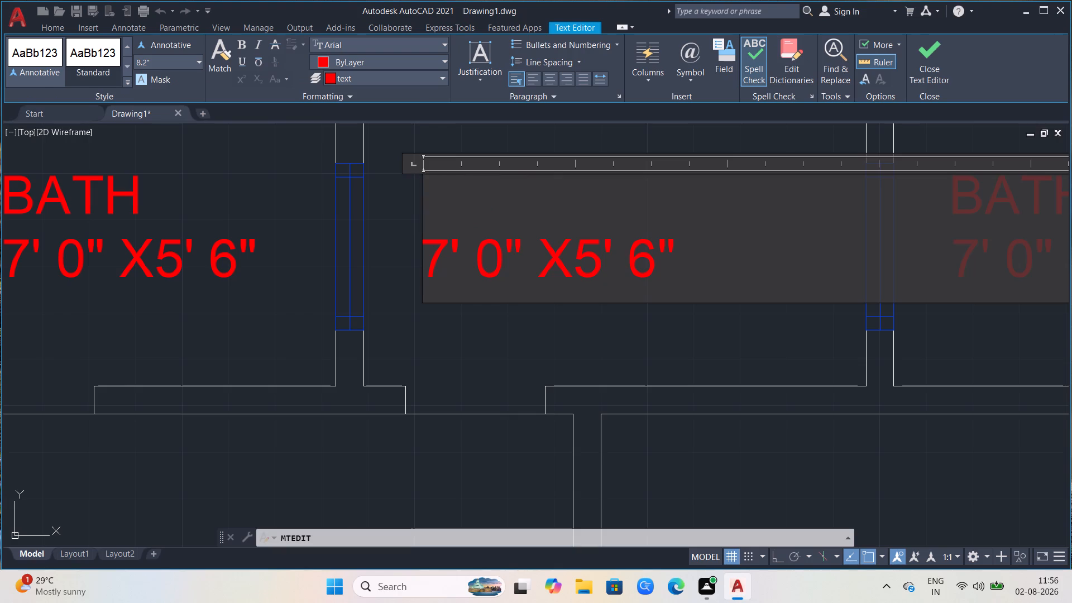
pyautogui.write('OPEN')
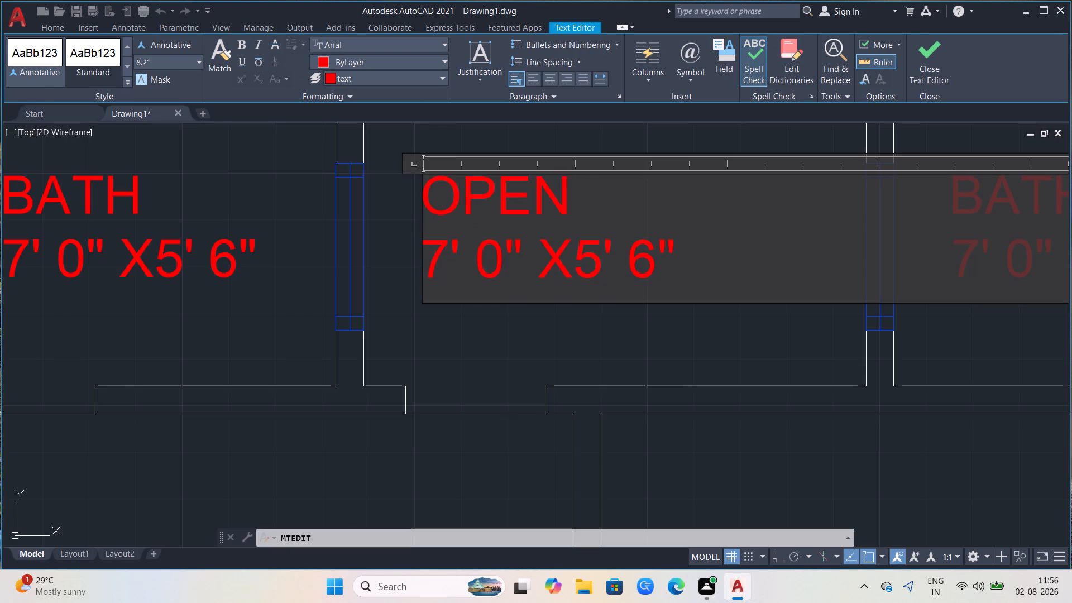
pyautogui.press('space')
pyautogui.press('w')
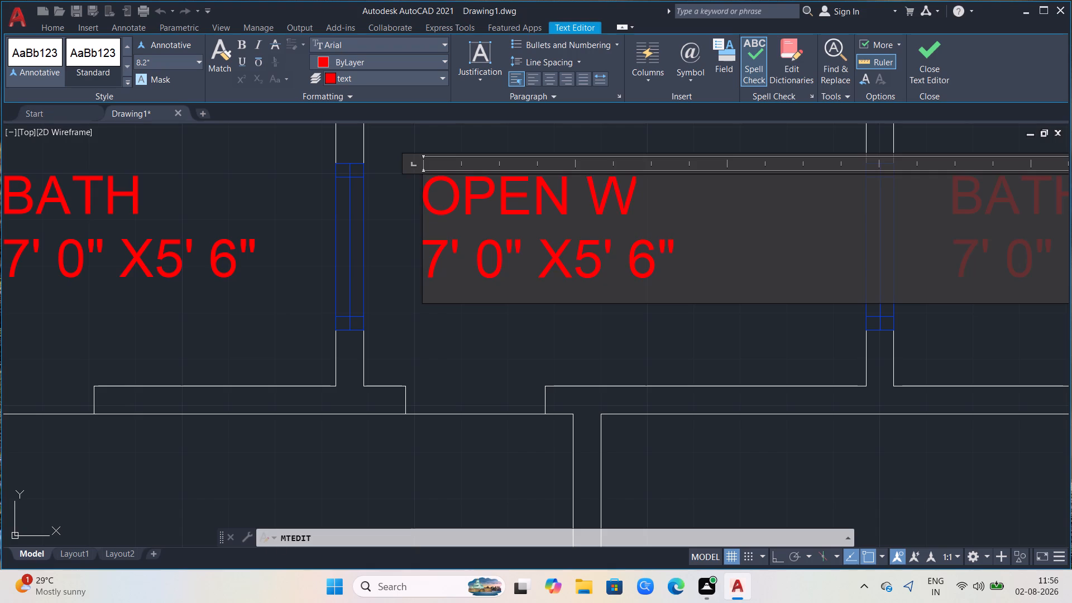
pyautogui.press('a')
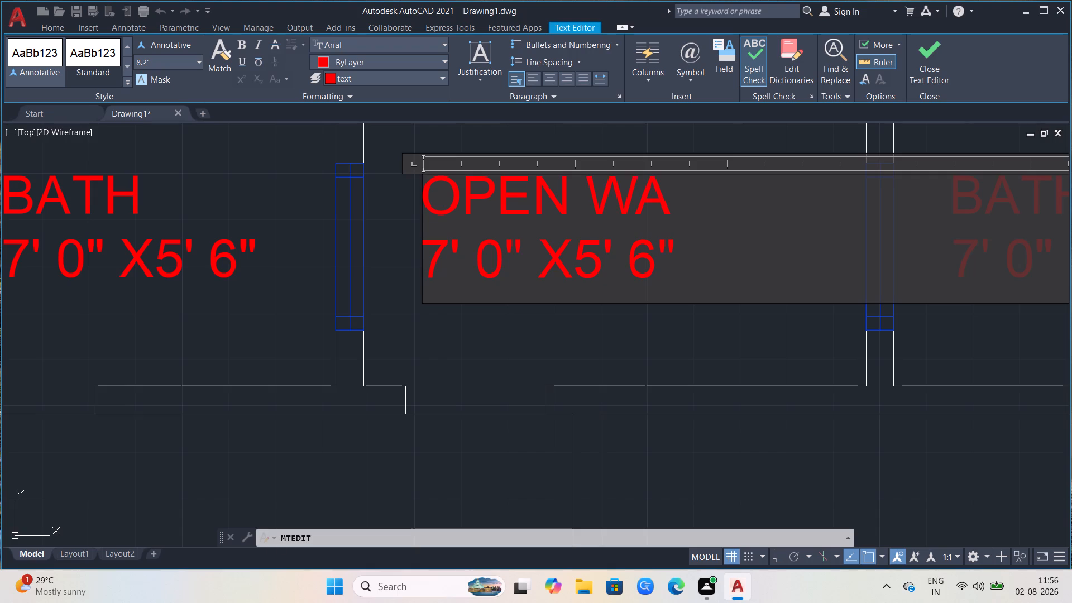
pyautogui.write('SH')
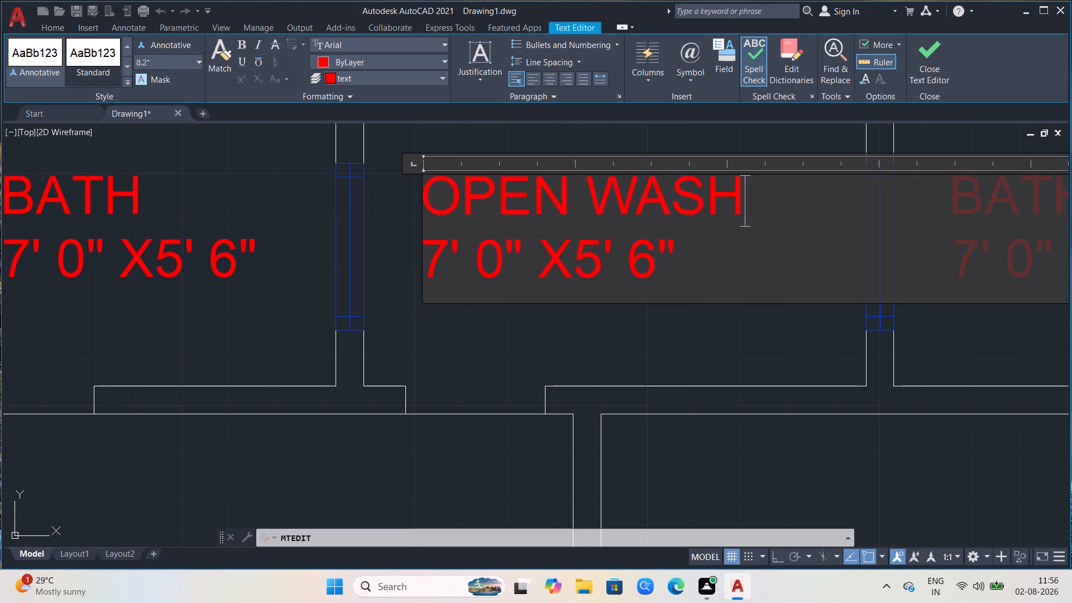
pyautogui.press('-')
pyautogui.write('UP')
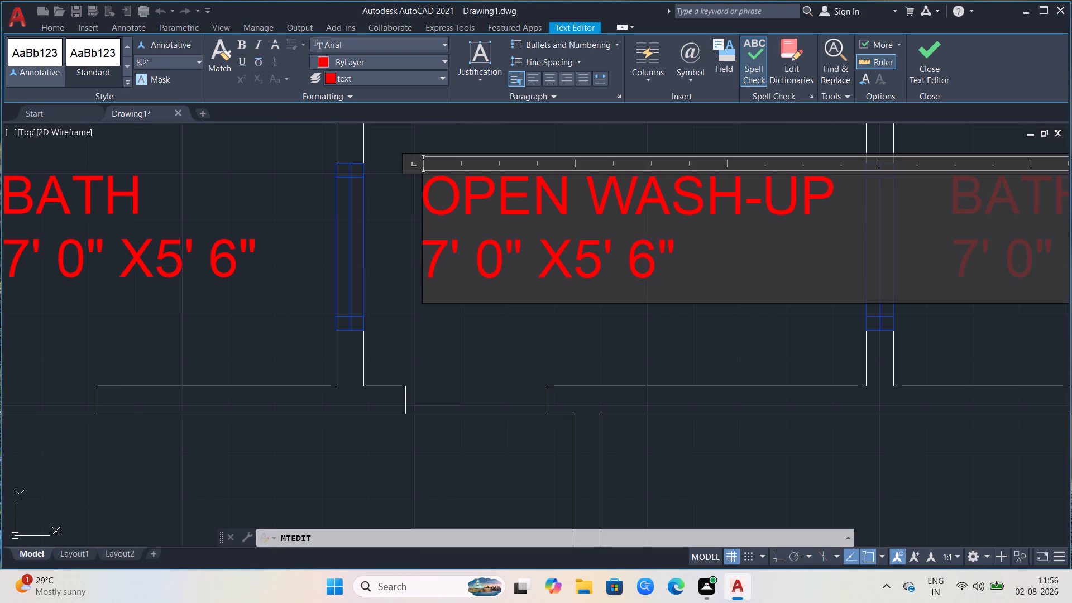
pyautogui.click(530, 331)
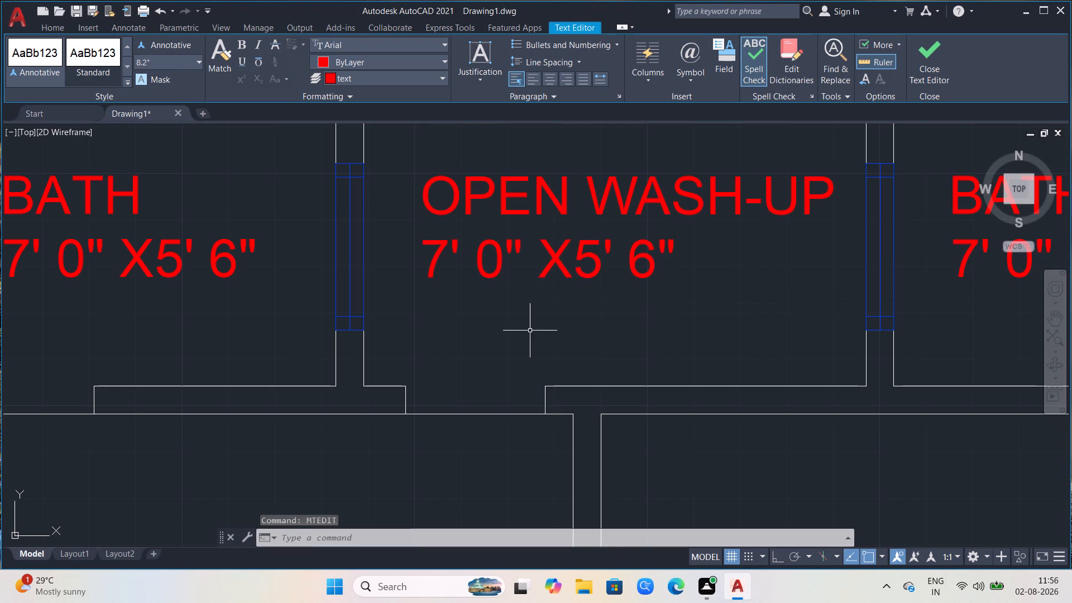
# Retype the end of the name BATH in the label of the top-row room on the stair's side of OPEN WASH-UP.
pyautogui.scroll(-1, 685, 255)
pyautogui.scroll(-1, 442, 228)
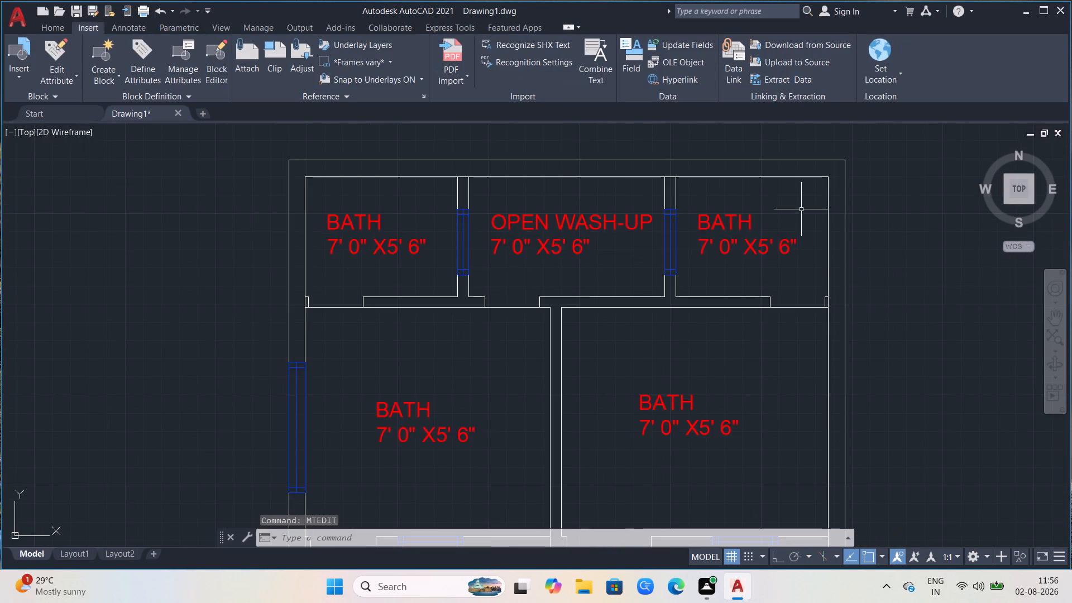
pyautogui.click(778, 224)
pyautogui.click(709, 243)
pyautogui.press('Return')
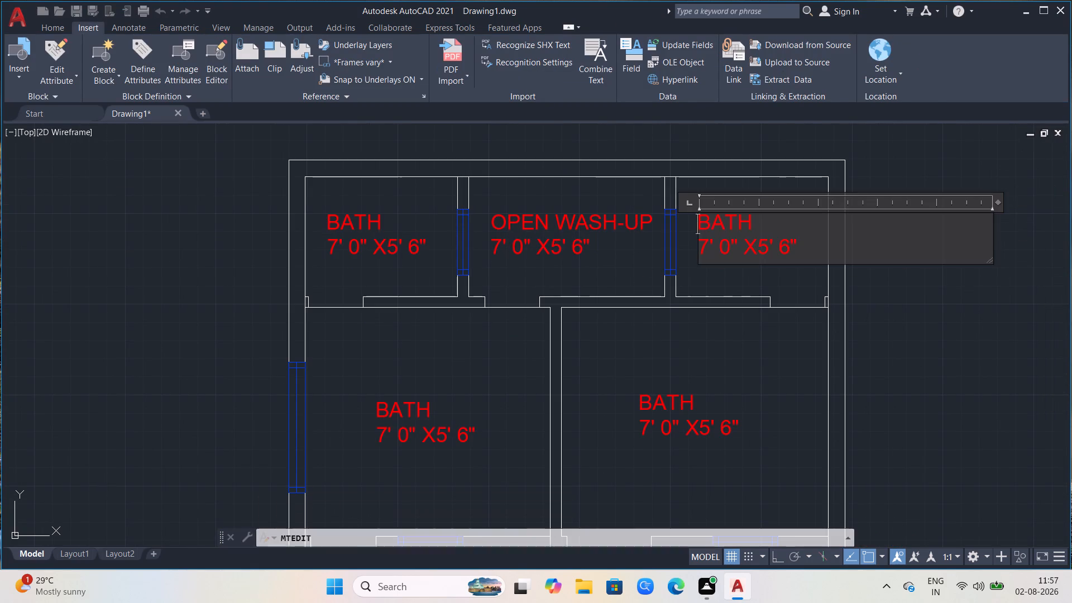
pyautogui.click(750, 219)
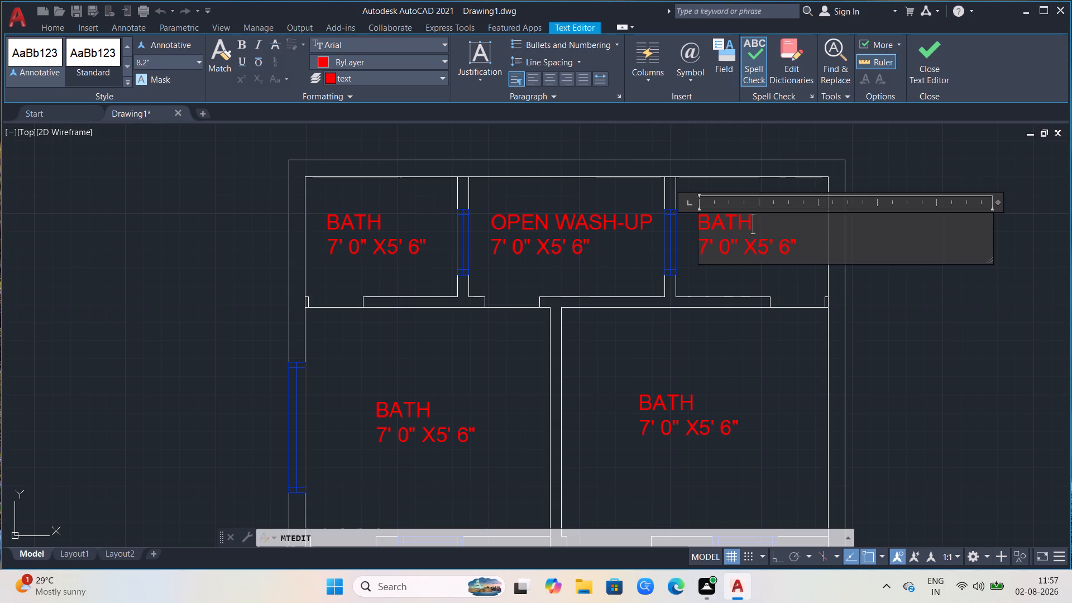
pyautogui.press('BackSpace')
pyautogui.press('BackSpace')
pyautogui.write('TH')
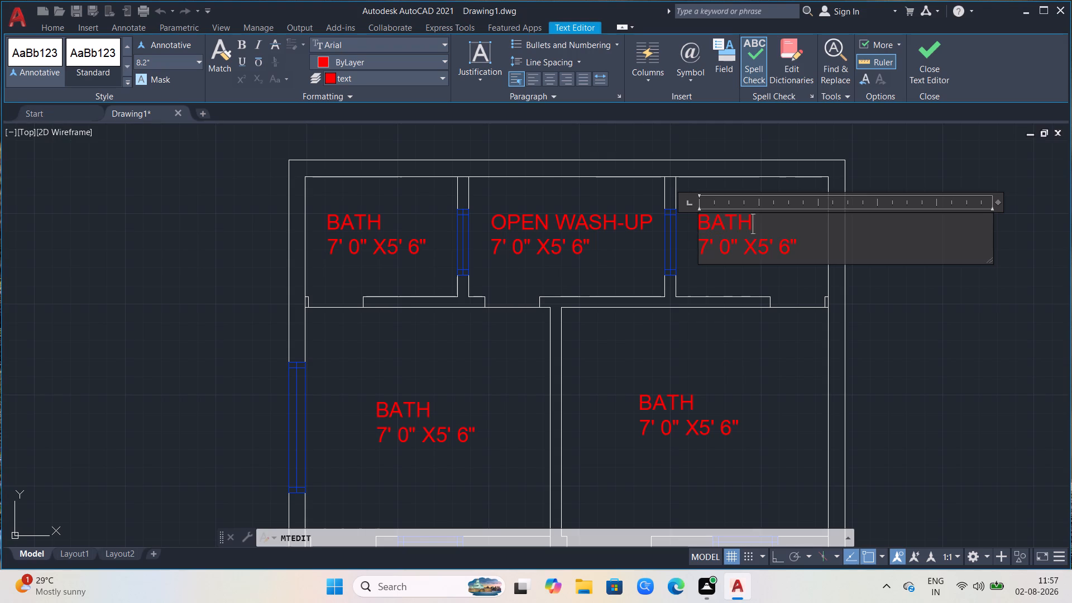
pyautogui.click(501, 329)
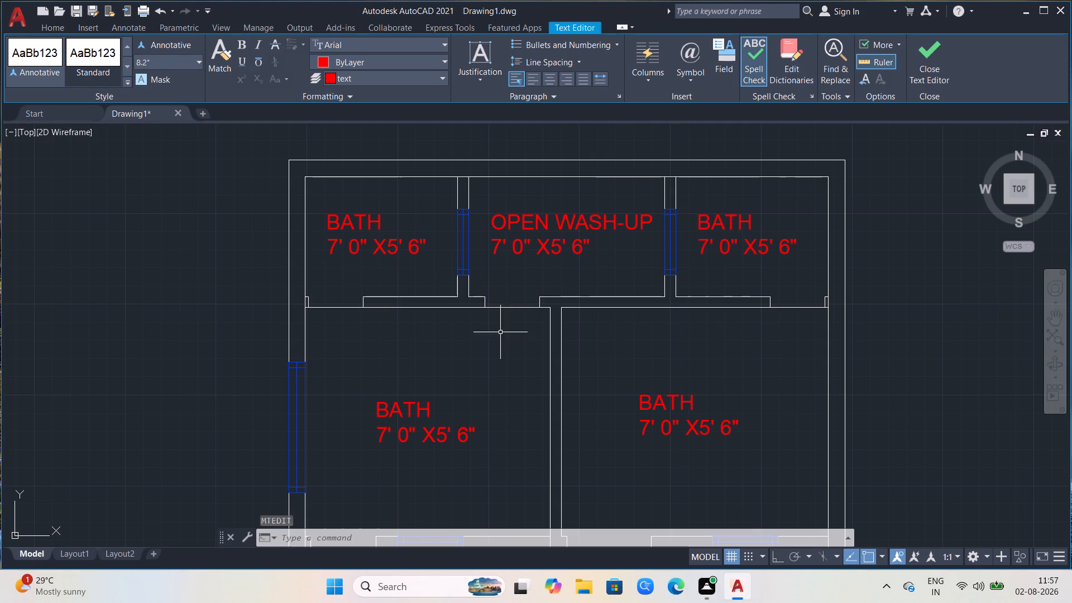
# Change the room name to BED ROOM in the label of the large room with the blue window in its outer wall.
pyautogui.click(434, 433)
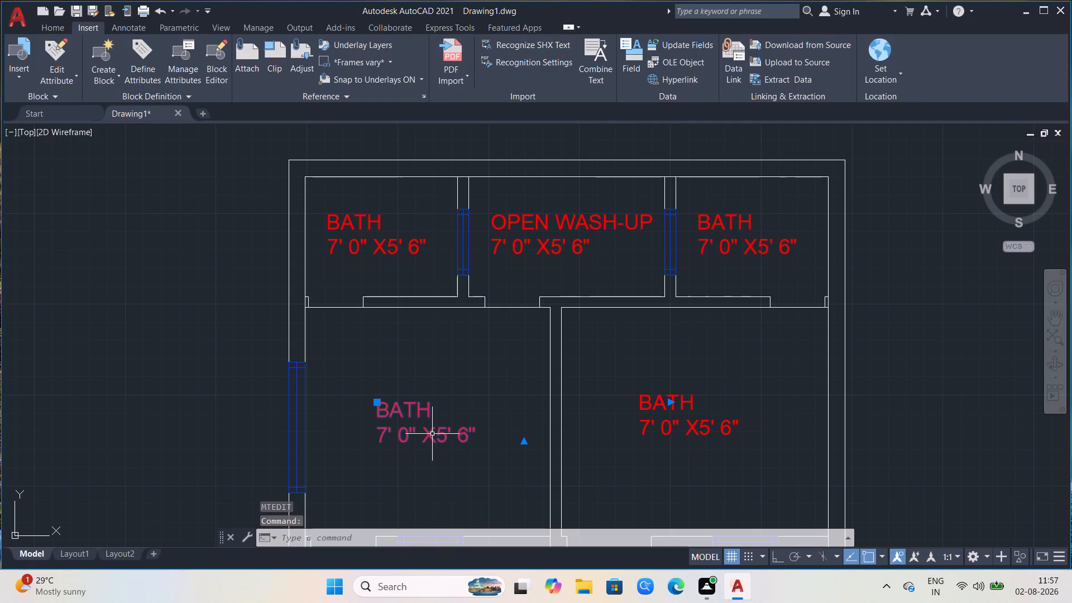
pyautogui.press('Return')
pyautogui.click(444, 409)
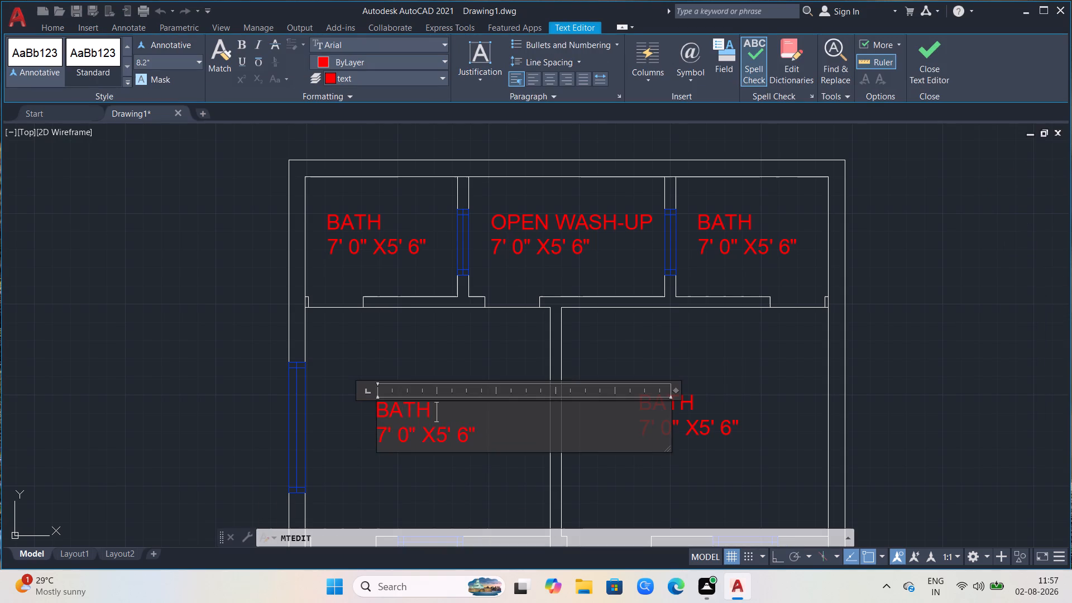
pyautogui.press('BackSpace')
pyautogui.press('BackSpace')
pyautogui.press('BackSpace')
pyautogui.press('BackSpace')
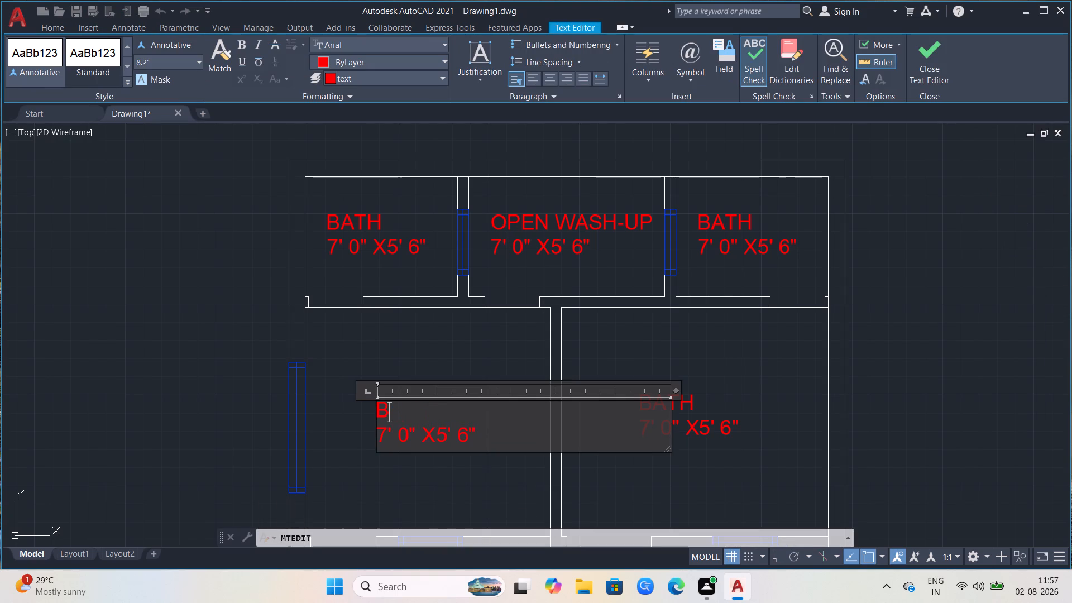
pyautogui.press('BackSpace')
pyautogui.write('BED ROM')
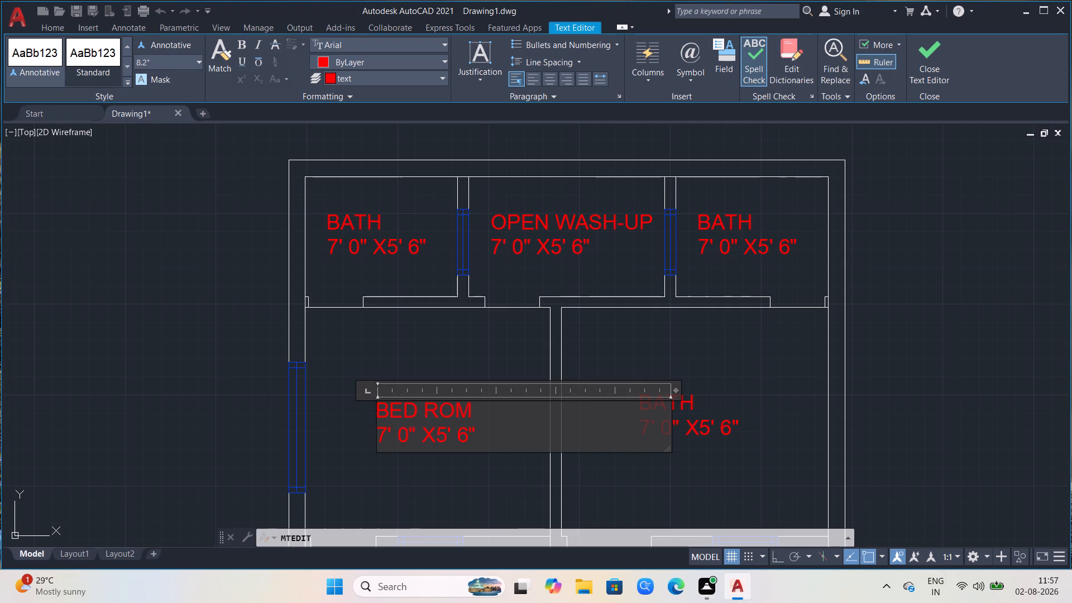
pyautogui.press('BackSpace')
pyautogui.write('OM')
pyautogui.press('space')
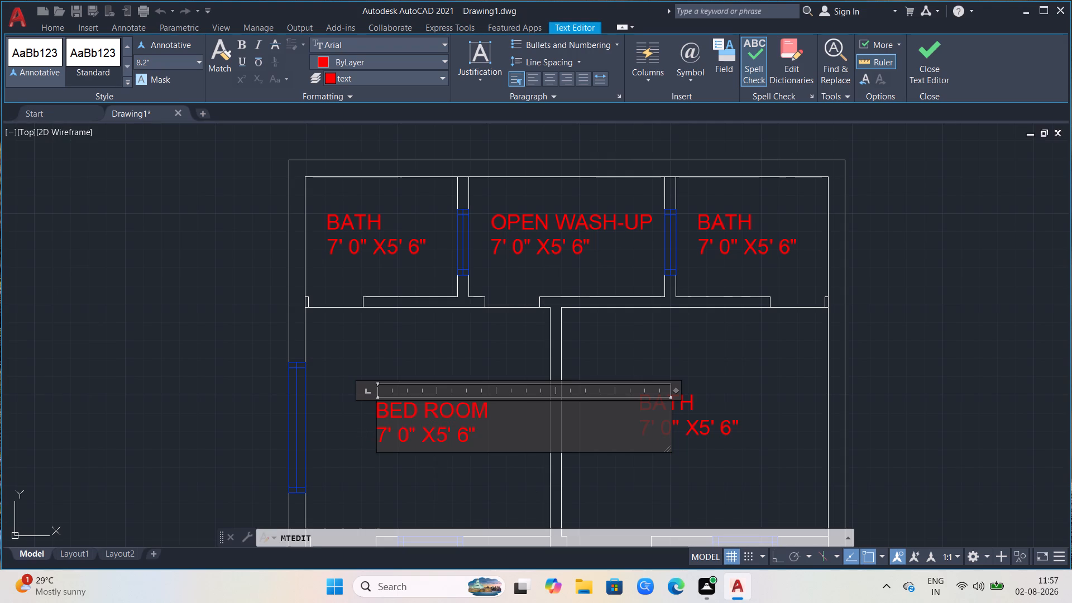
# Set the size line of the BED ROOM label to 11' 3" X10' 6" and finish editing.
pyautogui.click(382, 430)
pyautogui.press('BackSpace')
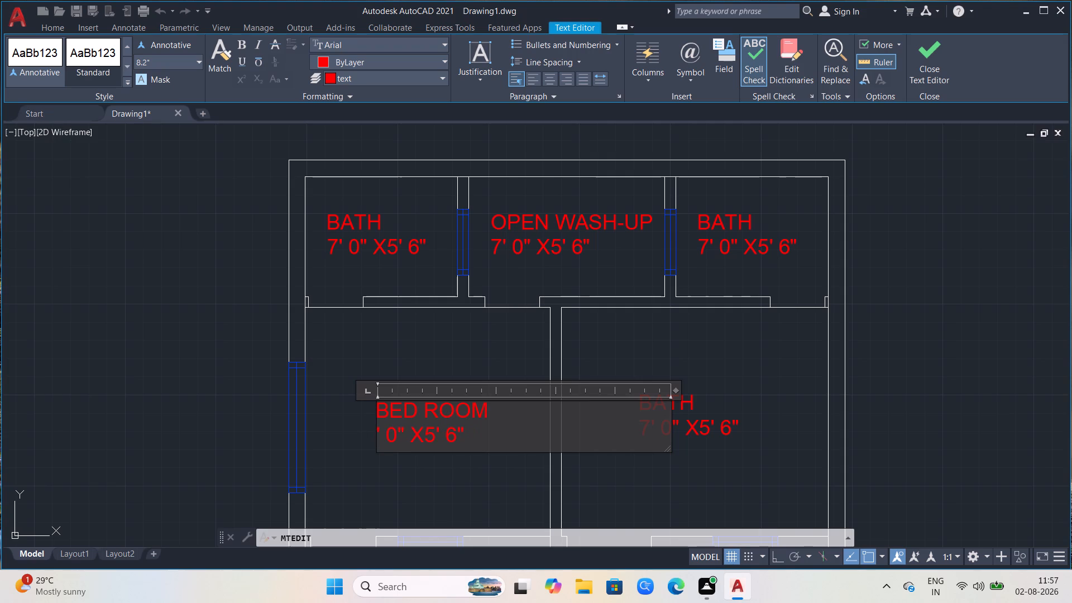
pyautogui.write('11')
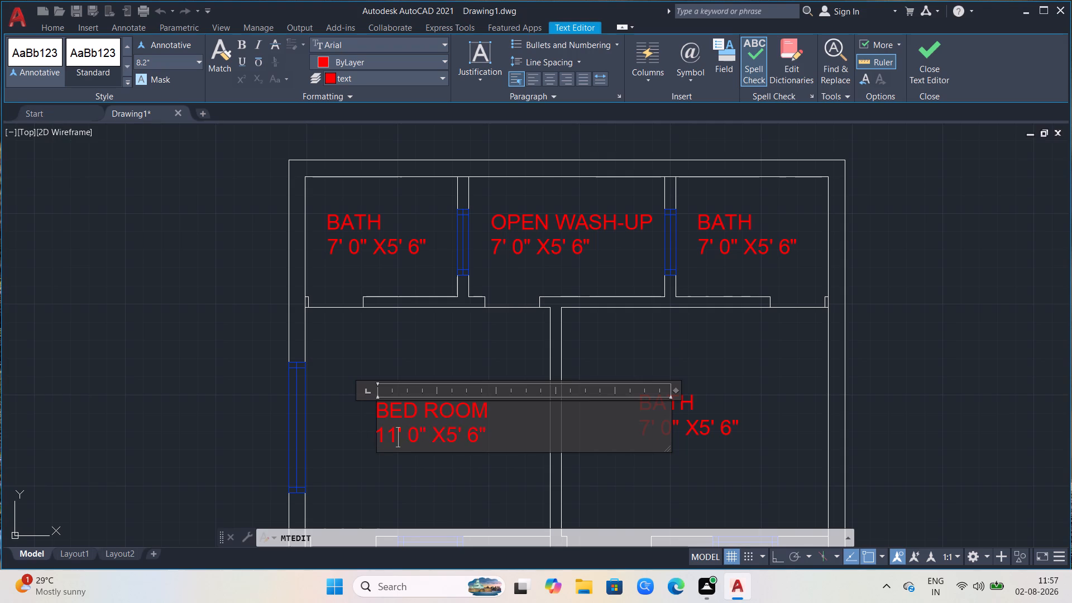
pyautogui.click(418, 434)
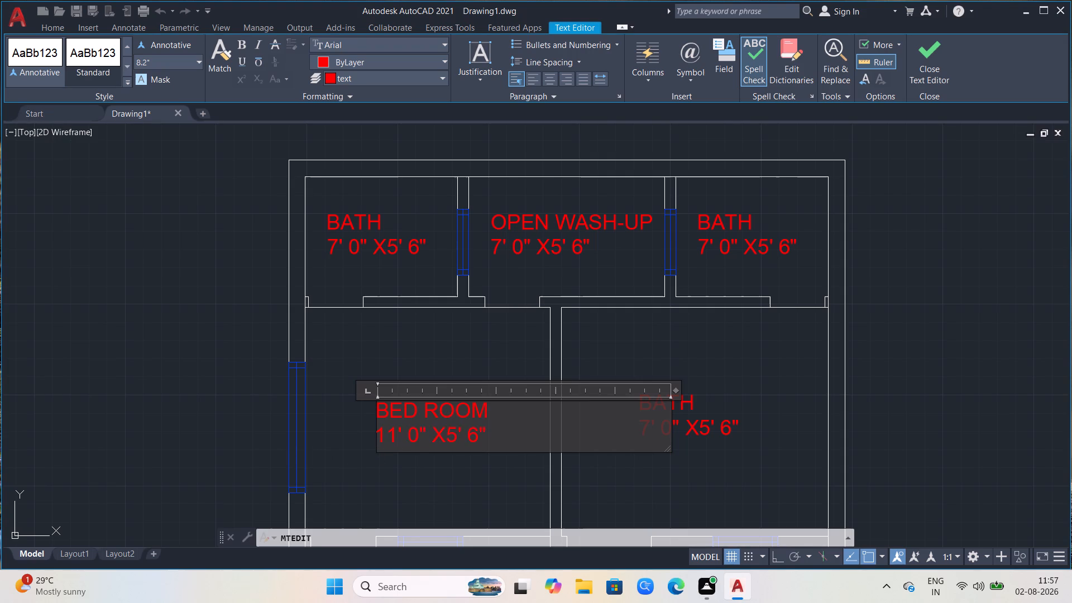
pyautogui.press('BackSpace')
pyautogui.press('3')
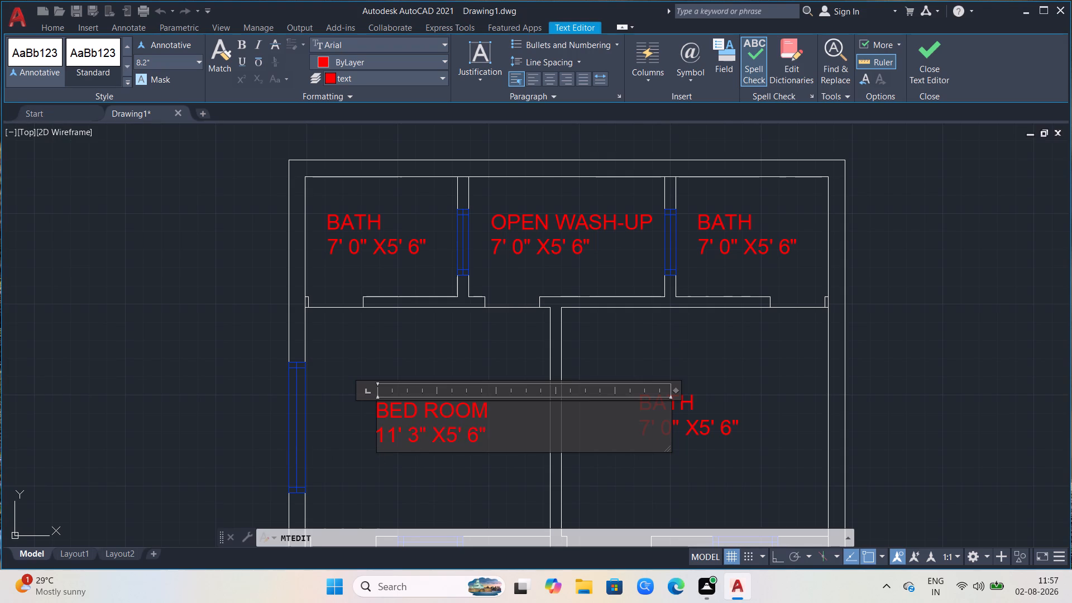
pyautogui.click(457, 433)
pyautogui.press('BackSpace')
pyautogui.write('10')
pyautogui.click(427, 347)
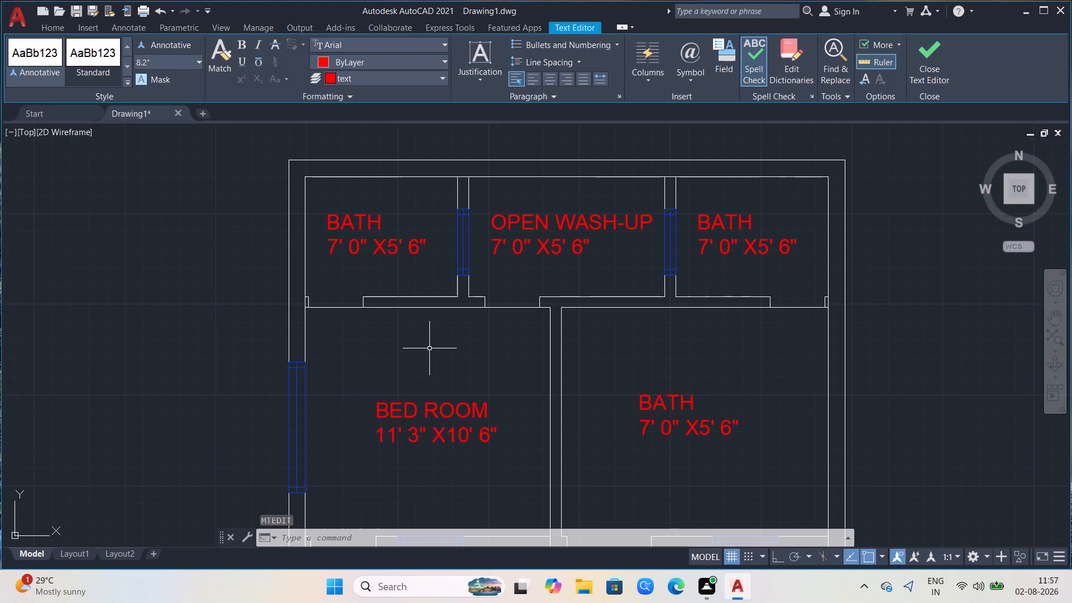
# Change the room name to BED ROOM in the BATH label of the large room adjoining the existing BED ROOM.
pyautogui.click(710, 432)
pyautogui.press('Return')
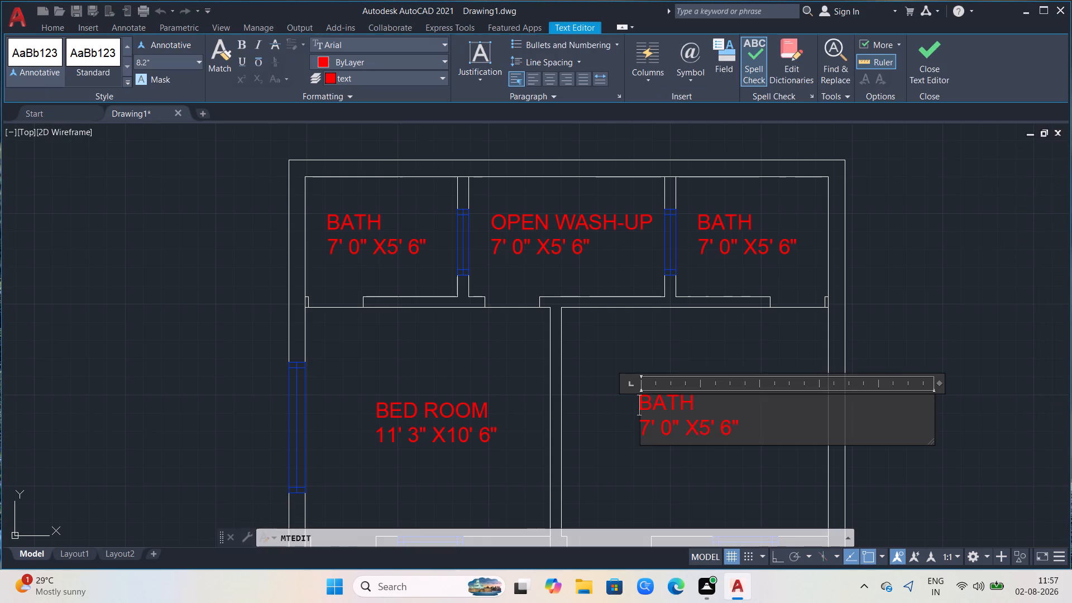
pyautogui.click(716, 404)
pyautogui.press('BackSpace')
pyautogui.press('BackSpace')
pyautogui.press('BackSpace')
pyautogui.press('BackSpace')
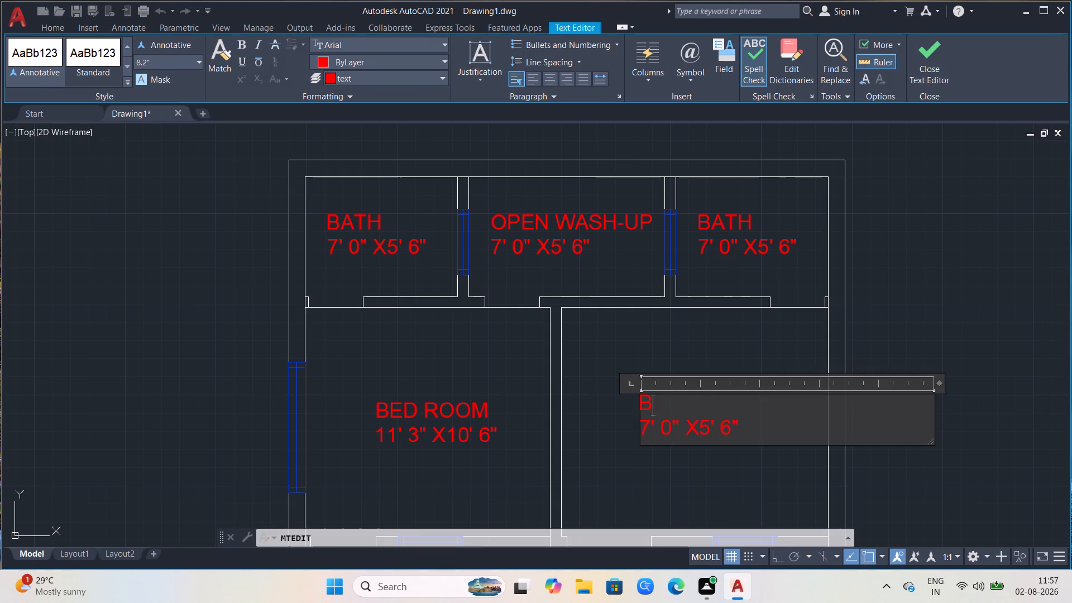
pyautogui.write('ED ROOM')
pyautogui.press('space')
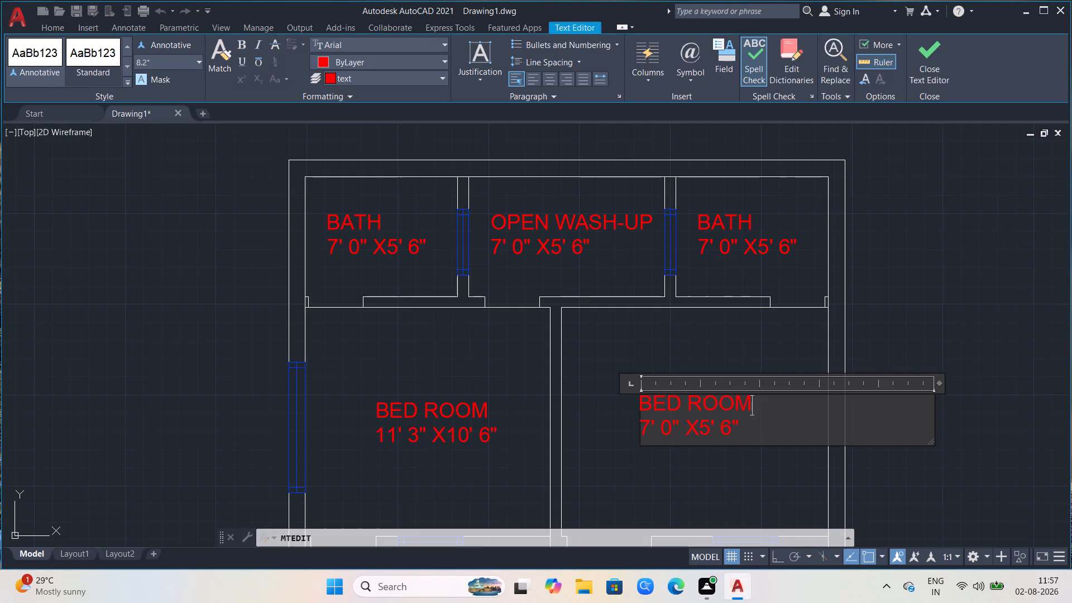
# Set the size line of the second BED ROOM label to 11' 3" X10' 6" and finish editing.
pyautogui.click(647, 424)
pyautogui.press('BackSpace')
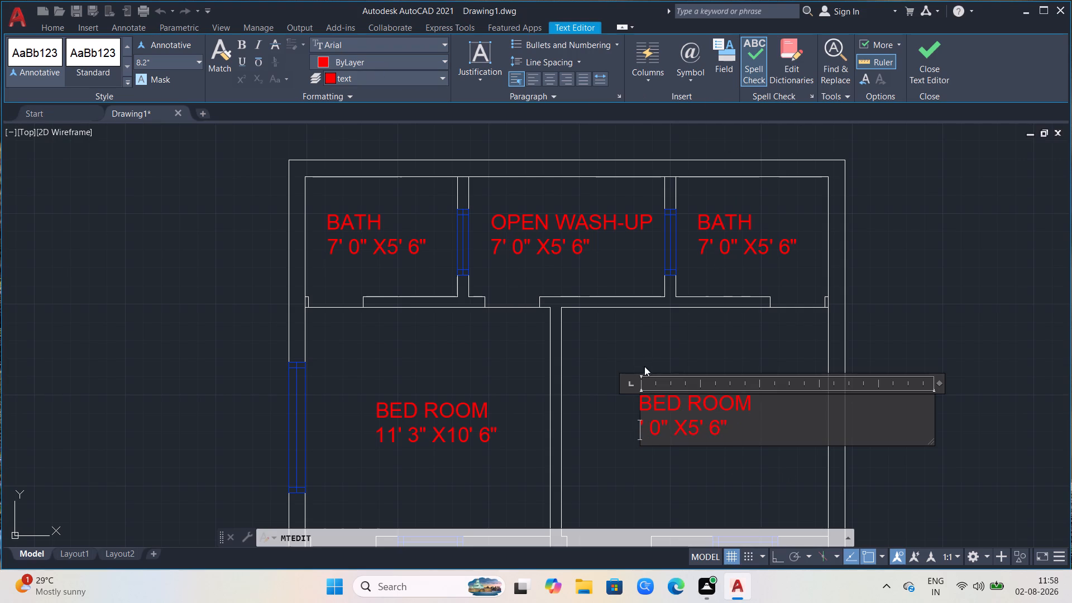
pyautogui.scroll(-2, 728, 366)
pyautogui.scroll(1, 886, 431)
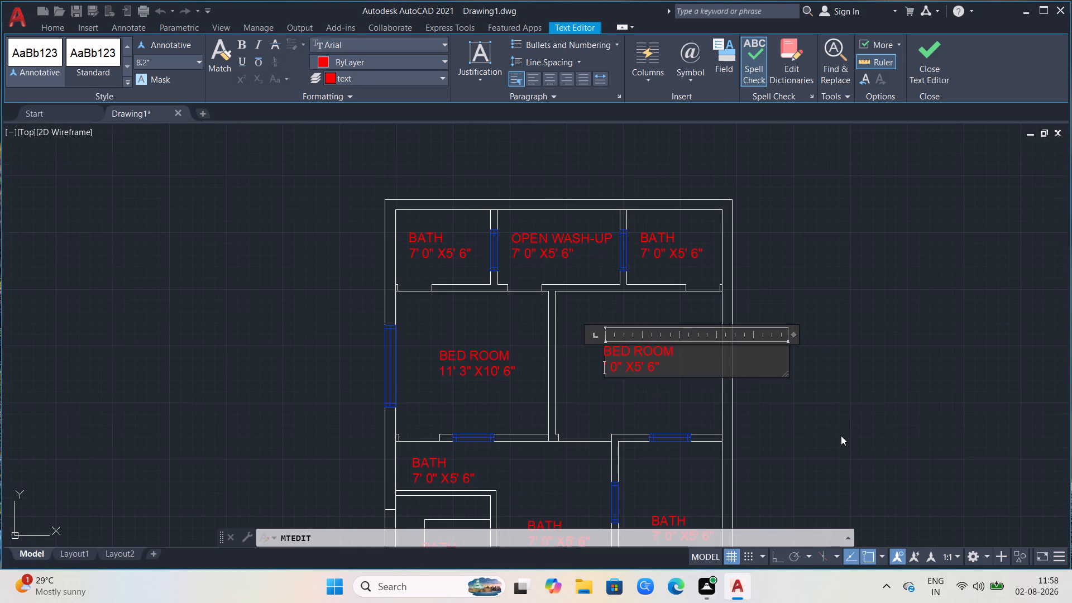
pyautogui.scroll(1, 841, 435)
pyautogui.write('12')
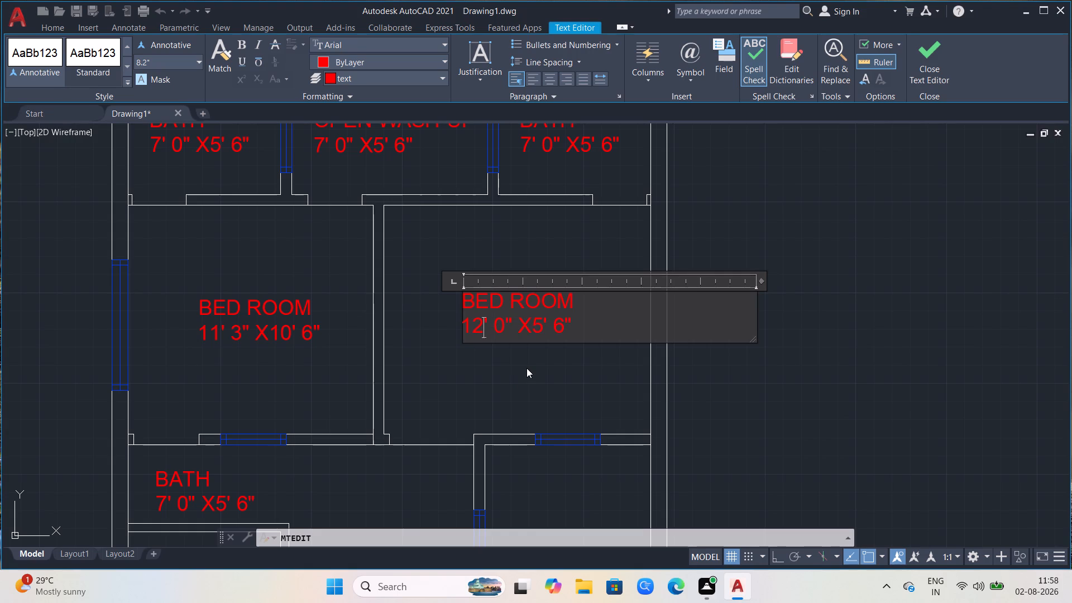
pyautogui.press('BackSpace')
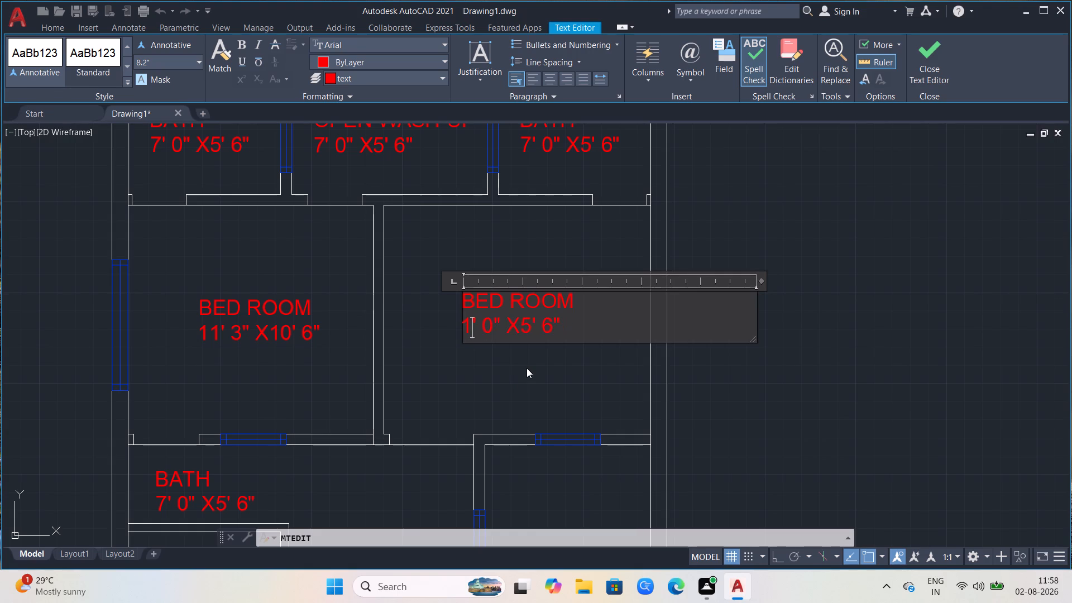
pyautogui.press('1')
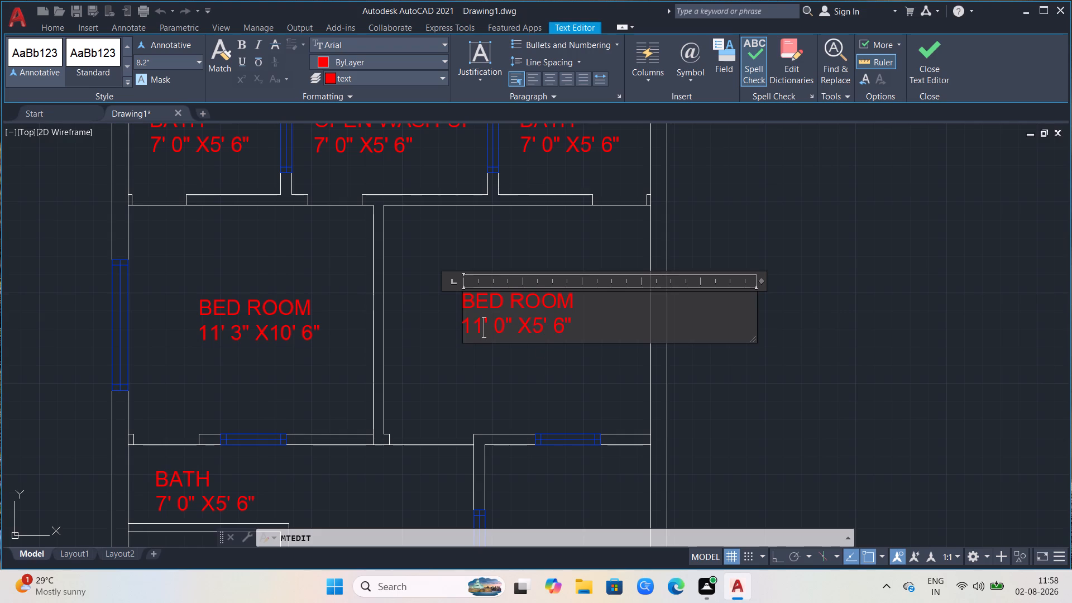
pyautogui.click(505, 323)
pyautogui.press('BackSpace')
pyautogui.press('3')
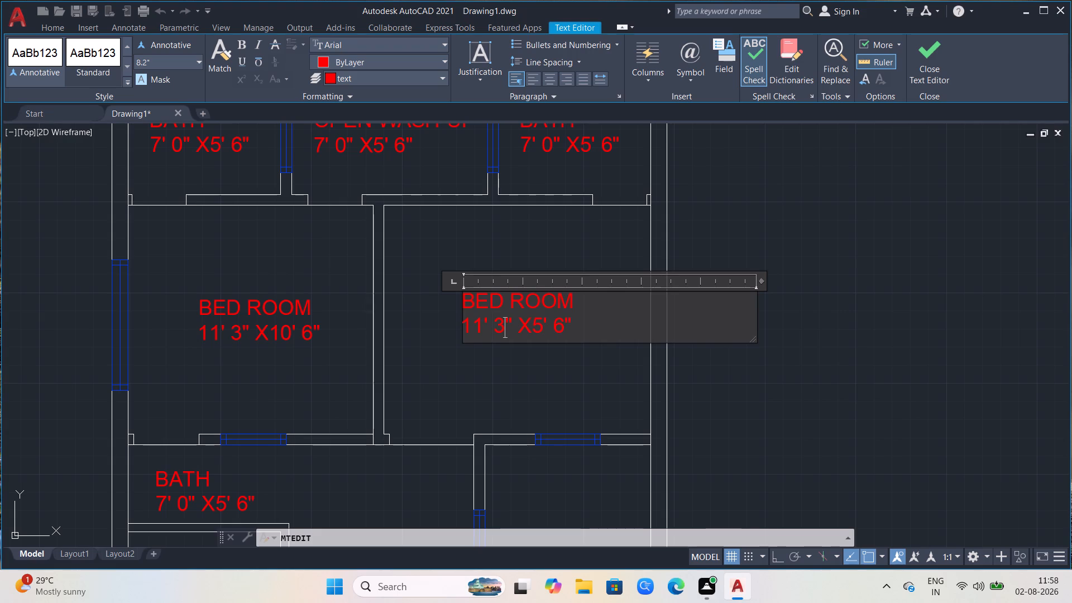
pyautogui.click(543, 326)
pyautogui.press('BackSpace')
pyautogui.write('10')
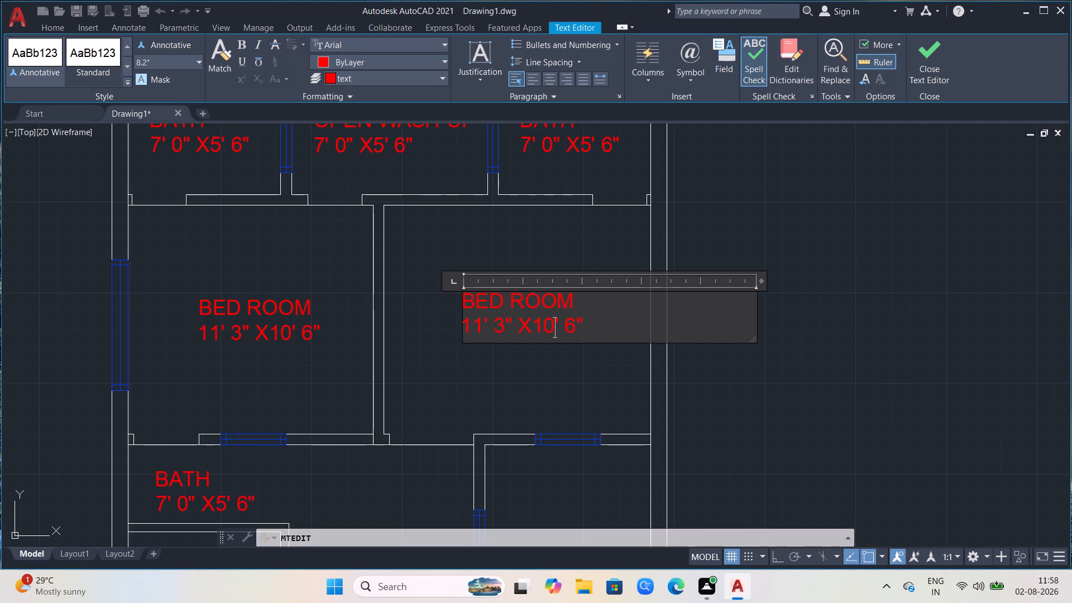
pyautogui.scroll(-1, 578, 282)
pyautogui.click(502, 353)
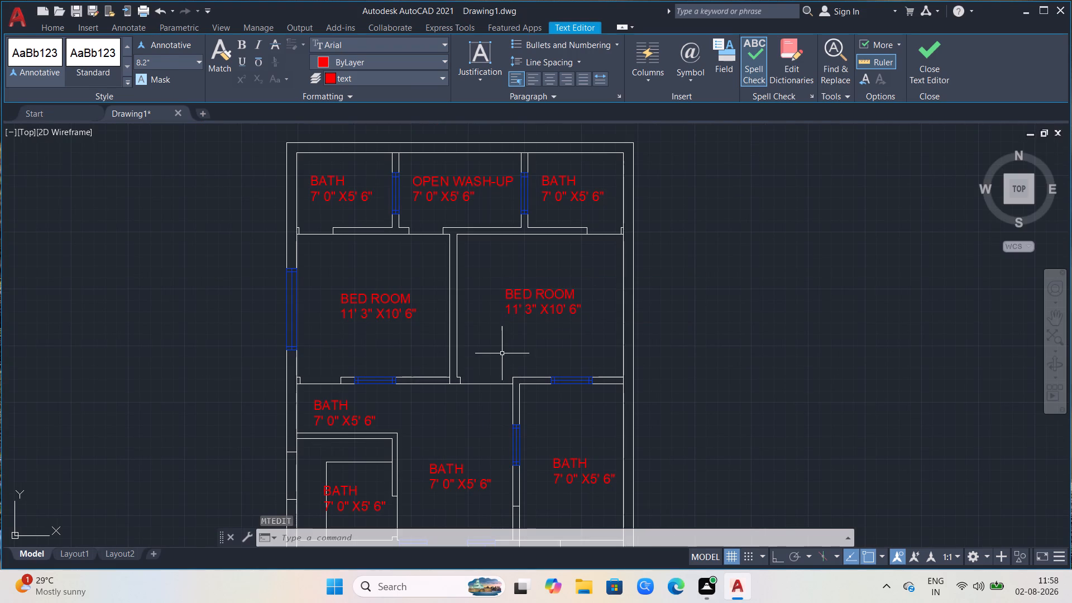
# Change the room name to PASSAGE in the BATH label of the narrow space just below the first BED ROOM.
pyautogui.scroll(-1, 596, 301)
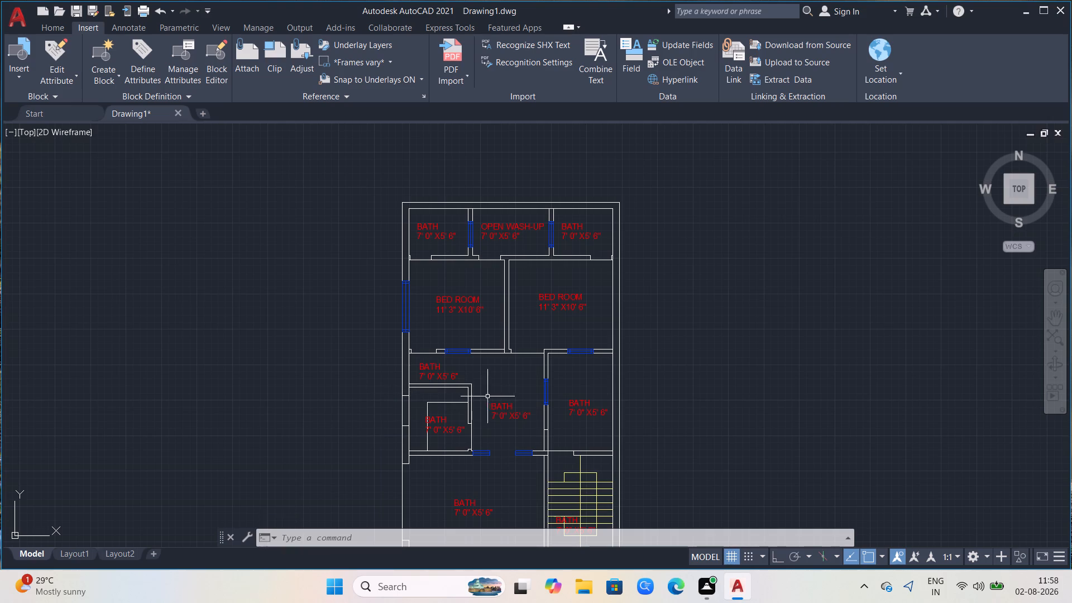
pyautogui.click(450, 376)
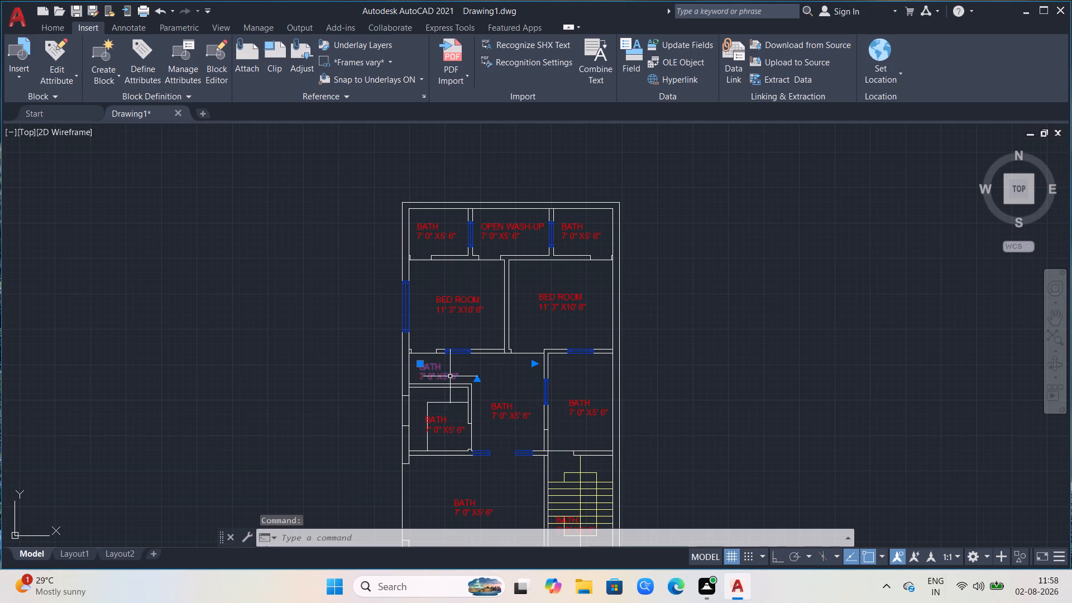
pyautogui.press('Return')
pyautogui.click(460, 362)
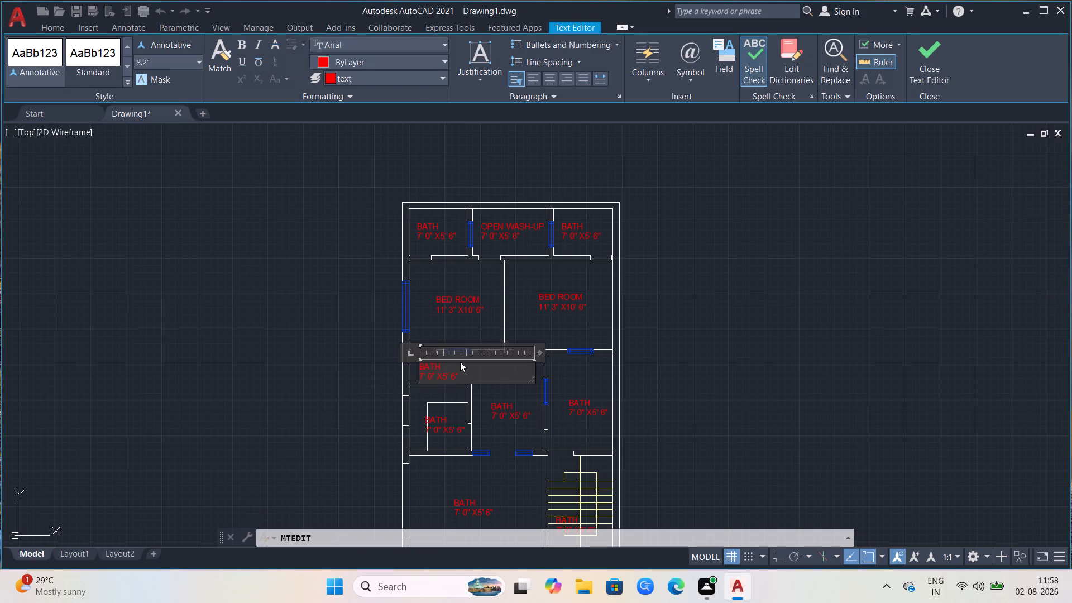
pyautogui.click(451, 363)
pyautogui.press('BackSpace')
pyautogui.press('BackSpace')
pyautogui.press('BackSpace')
pyautogui.press('BackSpace')
pyautogui.press('BackSpace')
pyautogui.write('PQ')
pyautogui.press('BackSpace')
pyautogui.write('ASS')
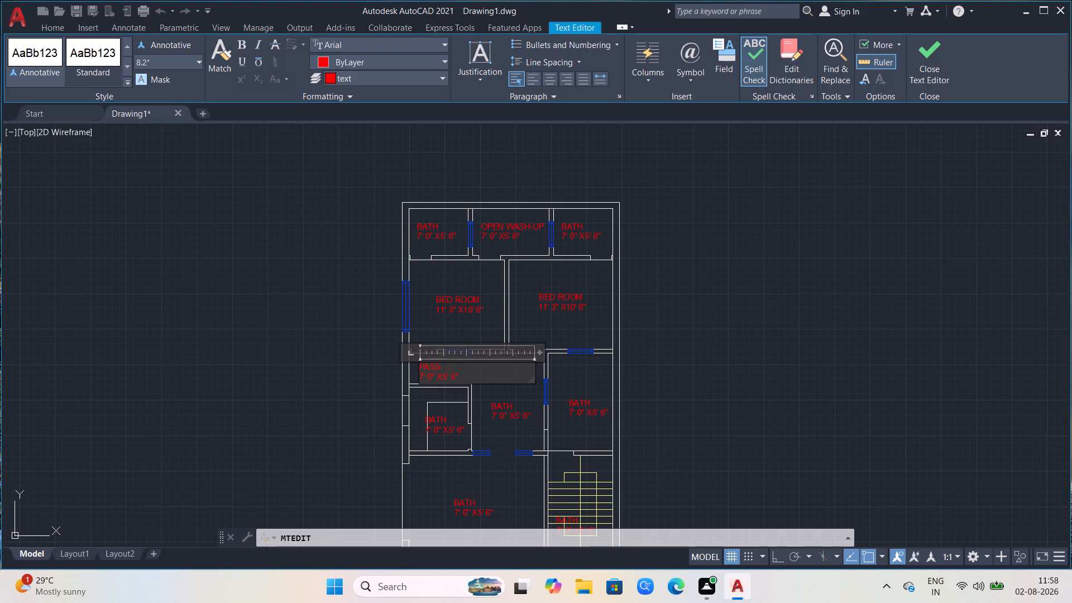
pyautogui.write('AG')
pyautogui.press('e')
# Replace the size line of the PASSAGE label with 3' 6" WIDE and finish editing.
pyautogui.scroll(5, 376, 437)
pyautogui.scroll(-2, 312, 384)
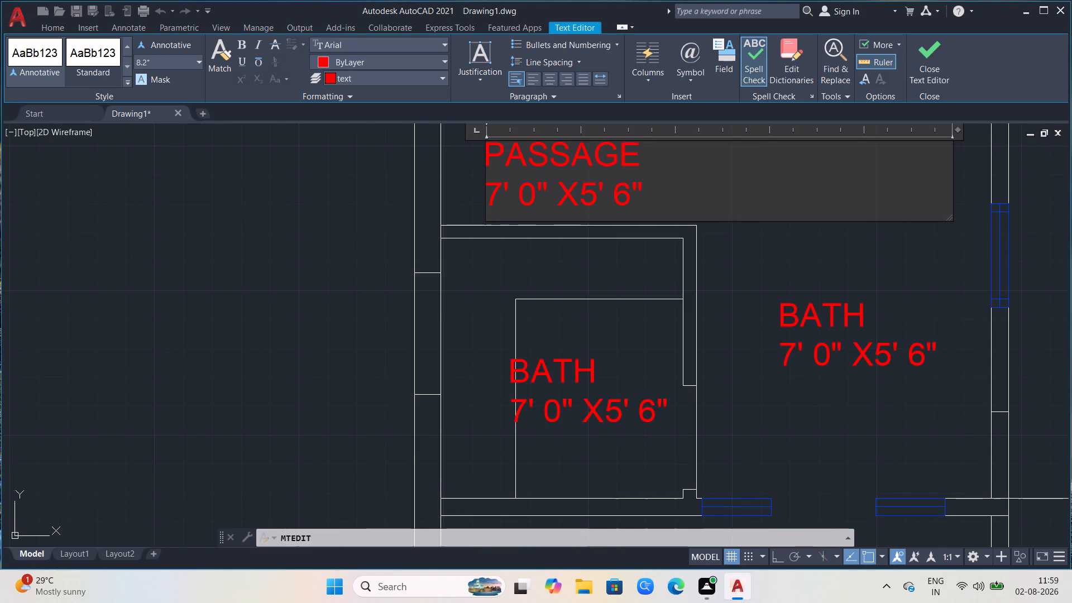
pyautogui.scroll(2, 686, 131)
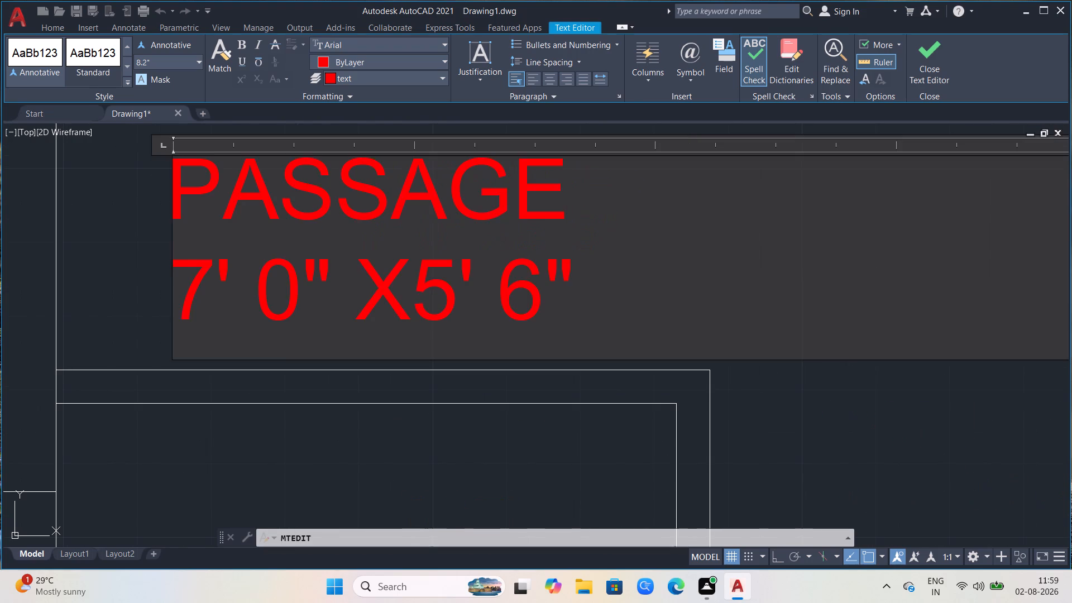
pyautogui.click(210, 279)
pyautogui.press('BackSpace')
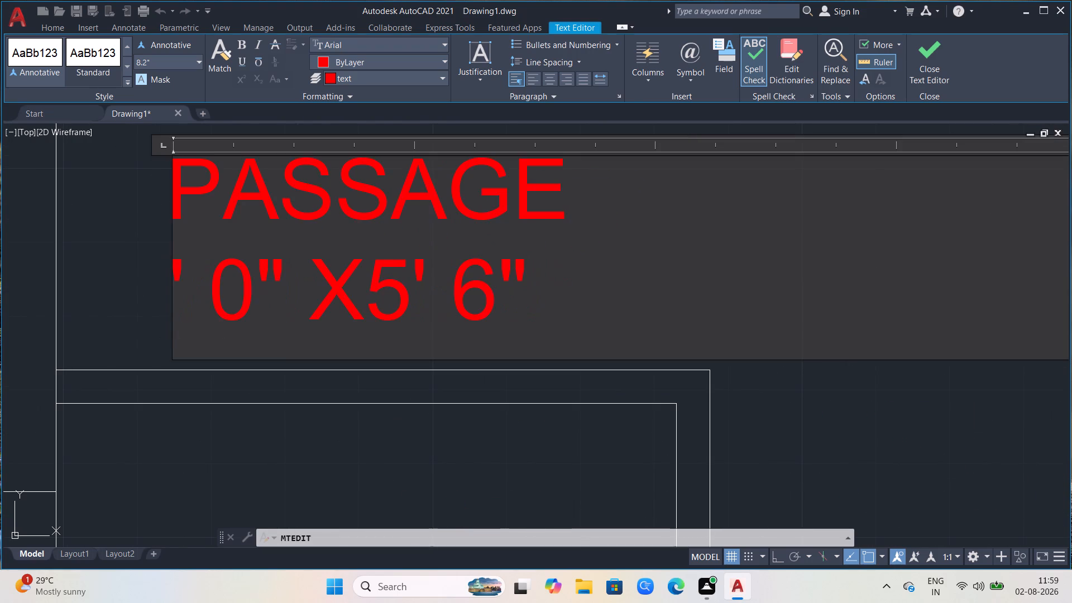
pyautogui.press('3')
pyautogui.click(302, 288)
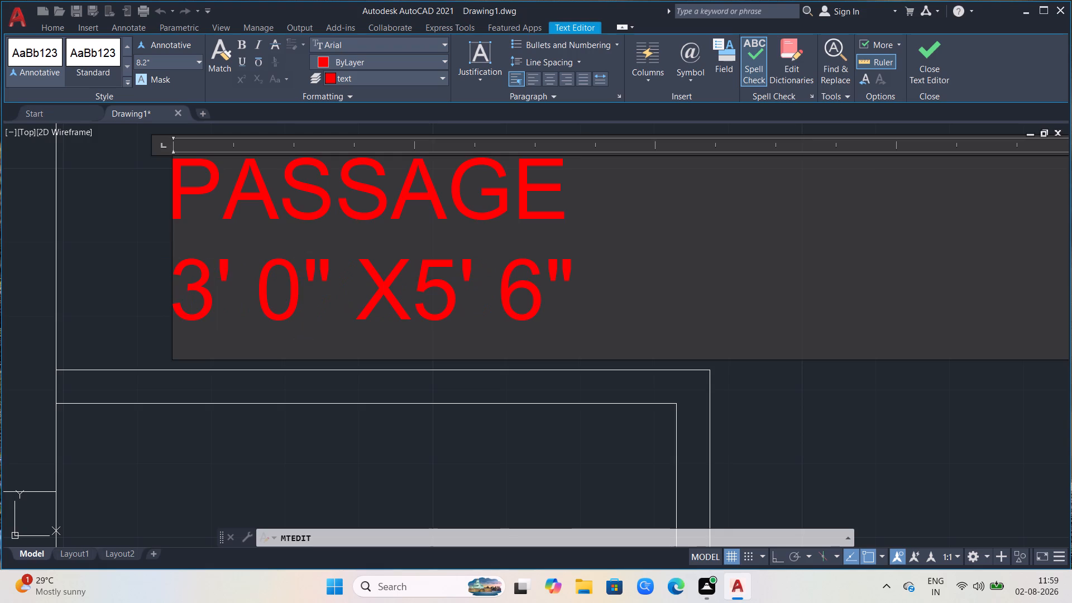
pyautogui.press('BackSpace')
pyautogui.press('6')
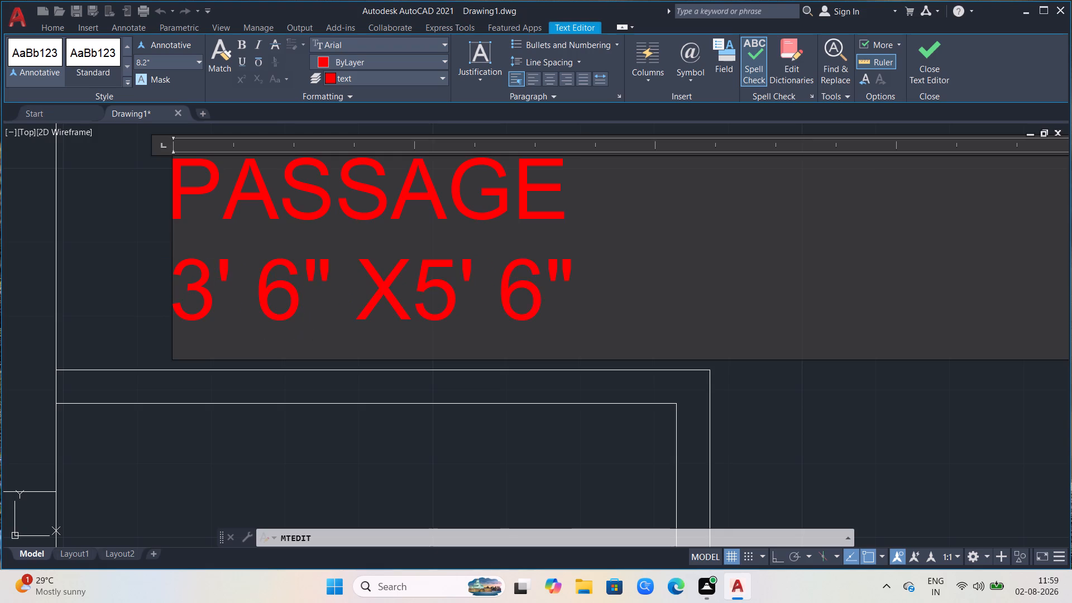
pyautogui.click(452, 288)
pyautogui.click(587, 288)
pyautogui.press('BackSpace')
pyautogui.press('BackSpace')
pyautogui.press('BackSpace')
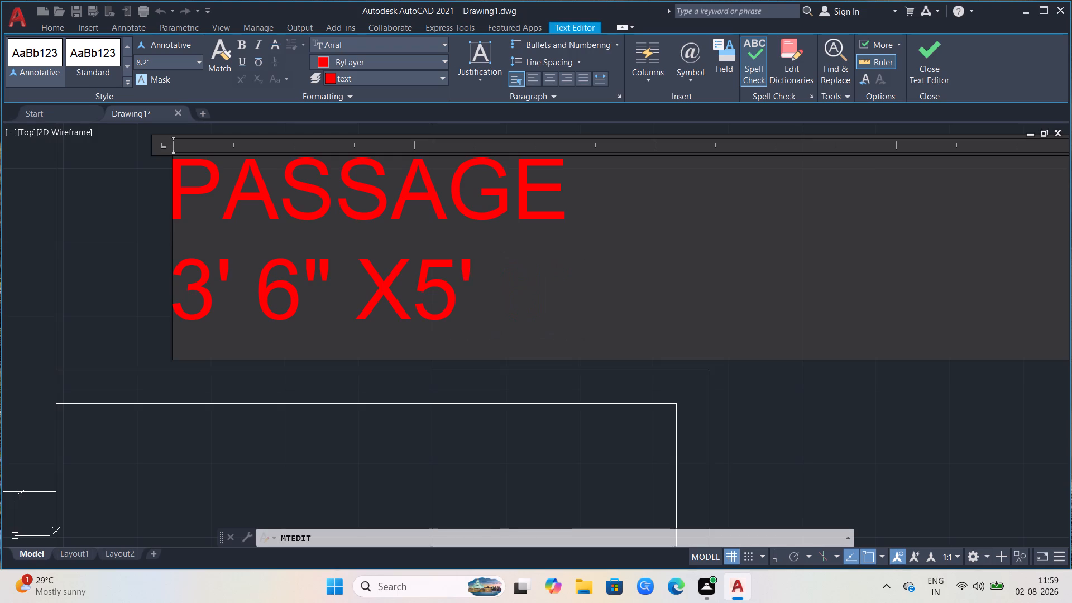
pyautogui.press('BackSpace')
pyautogui.press('BackSpace')
pyautogui.press('BackSpace')
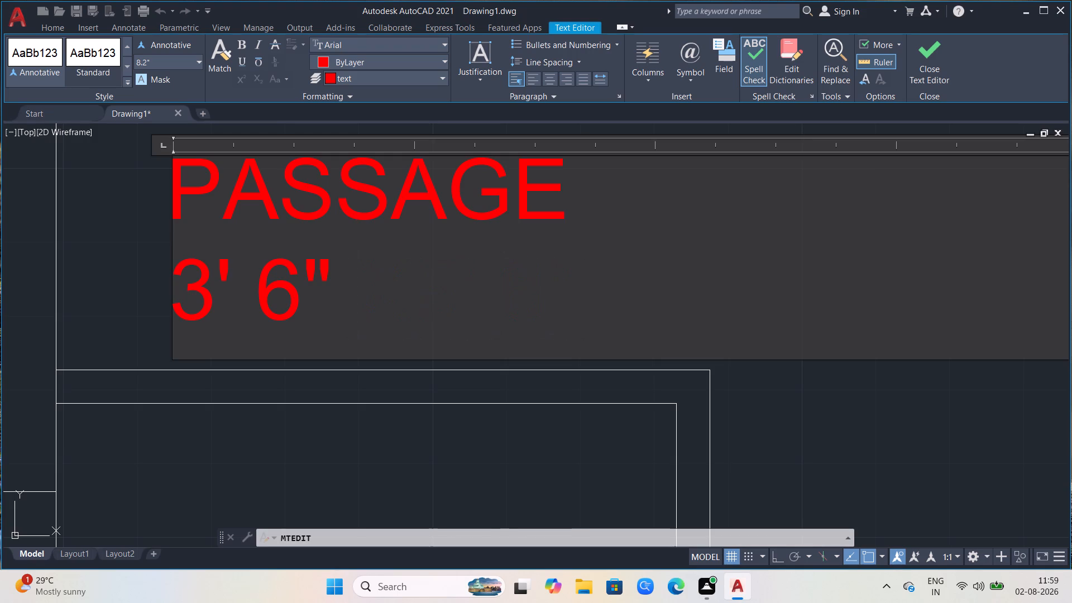
pyautogui.press('space')
pyautogui.write('W')
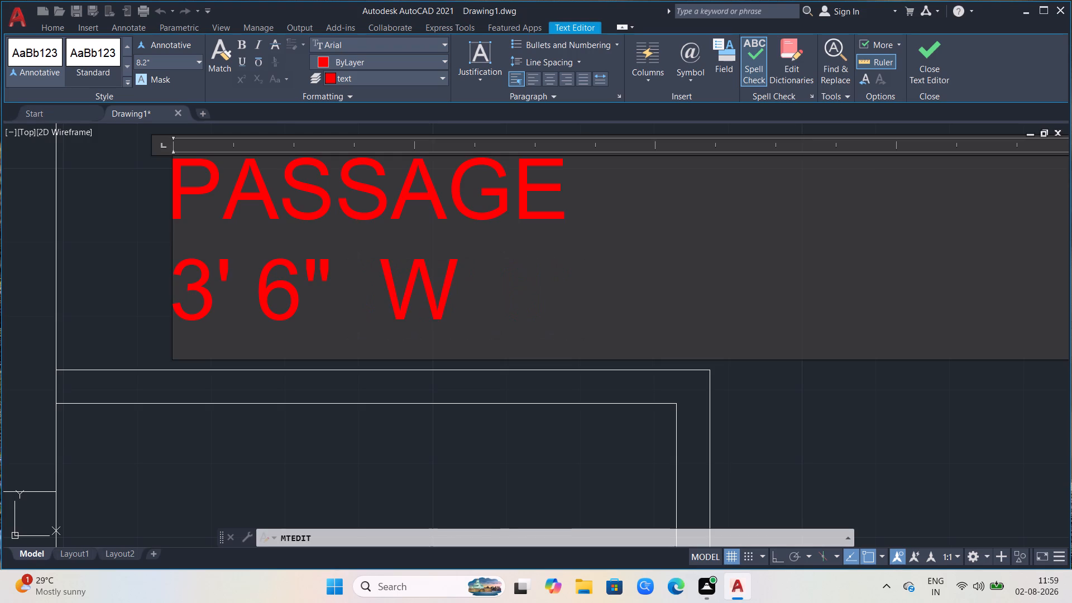
pyautogui.write('IDE')
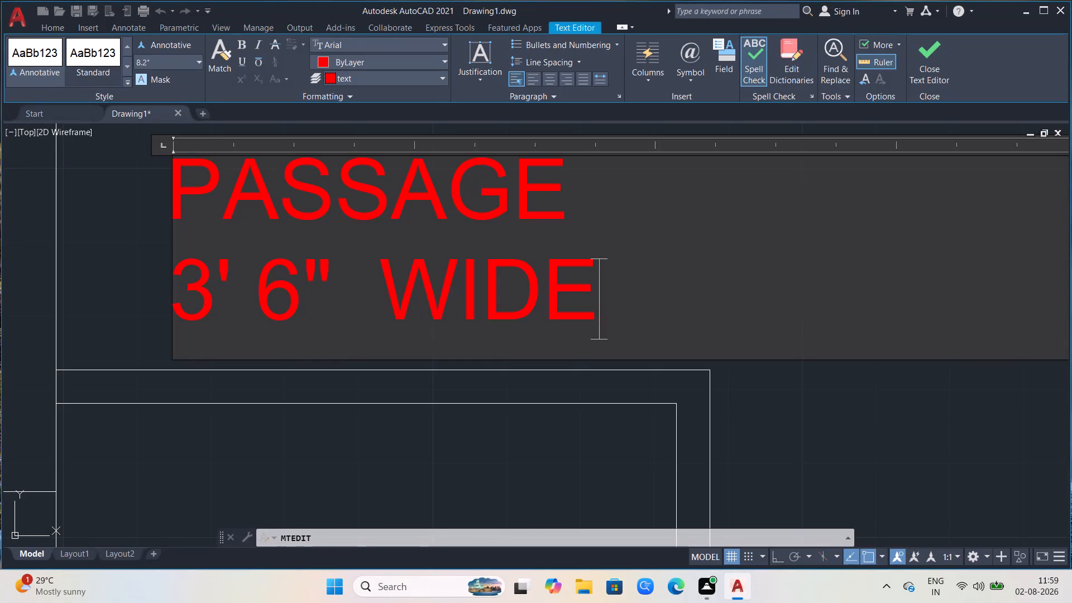
pyautogui.click(141, 294)
# Change the room name to LOUNGE in the BATH label of the central room below the bedrooms, beside the small bath.
pyautogui.scroll(-4, 293, 276)
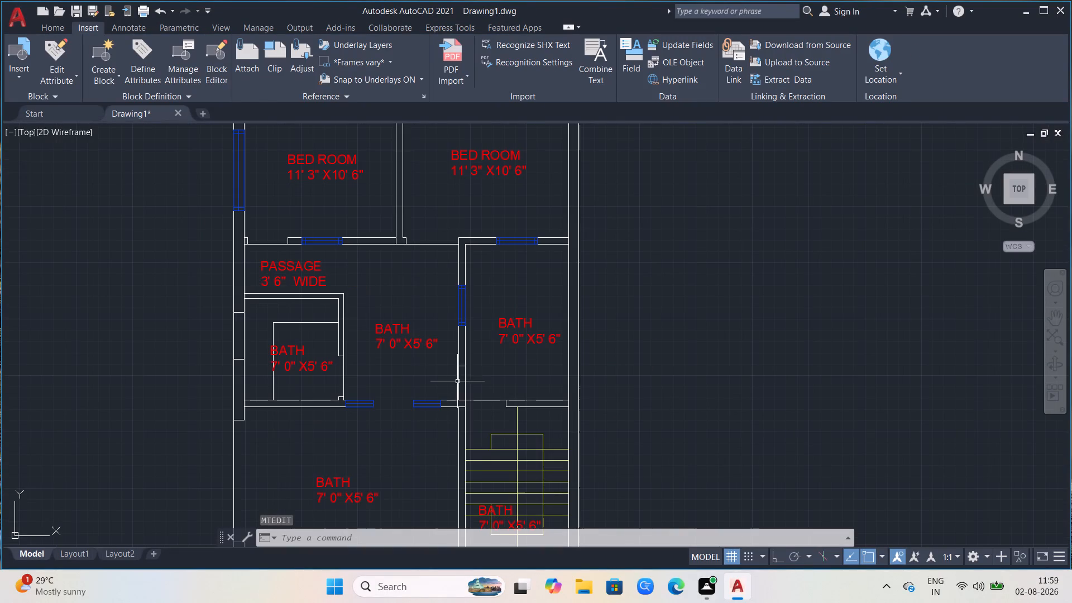
pyautogui.click(403, 339)
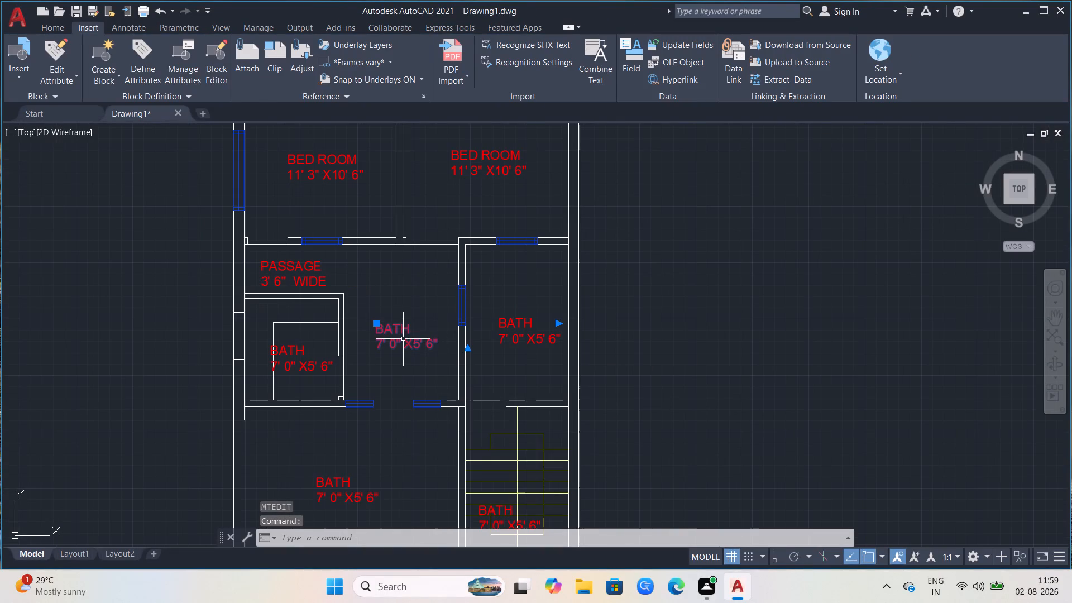
pyautogui.press('Return')
pyautogui.click(411, 329)
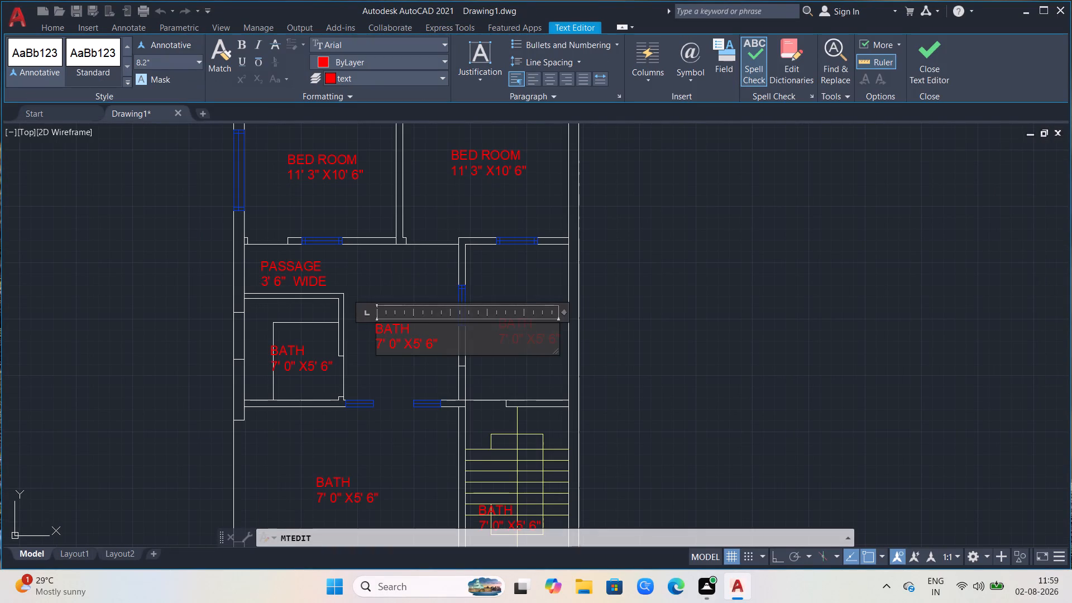
pyautogui.press('BackSpace')
pyautogui.press('BackSpace')
pyautogui.press('BackSpace')
pyautogui.press('BackSpace')
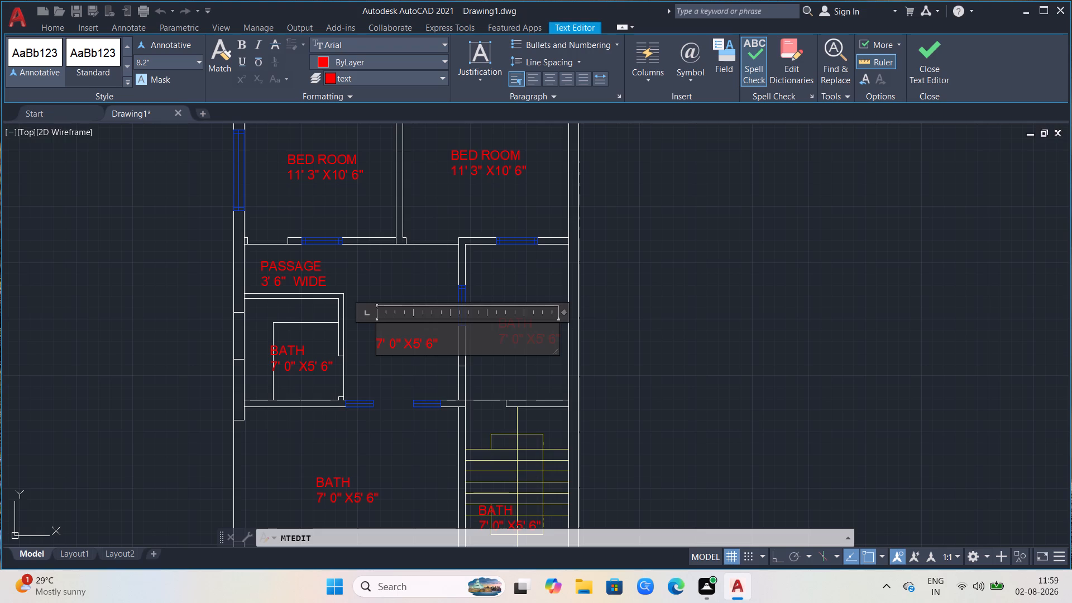
pyautogui.write('LO')
pyautogui.press('u')
pyautogui.write('NG')
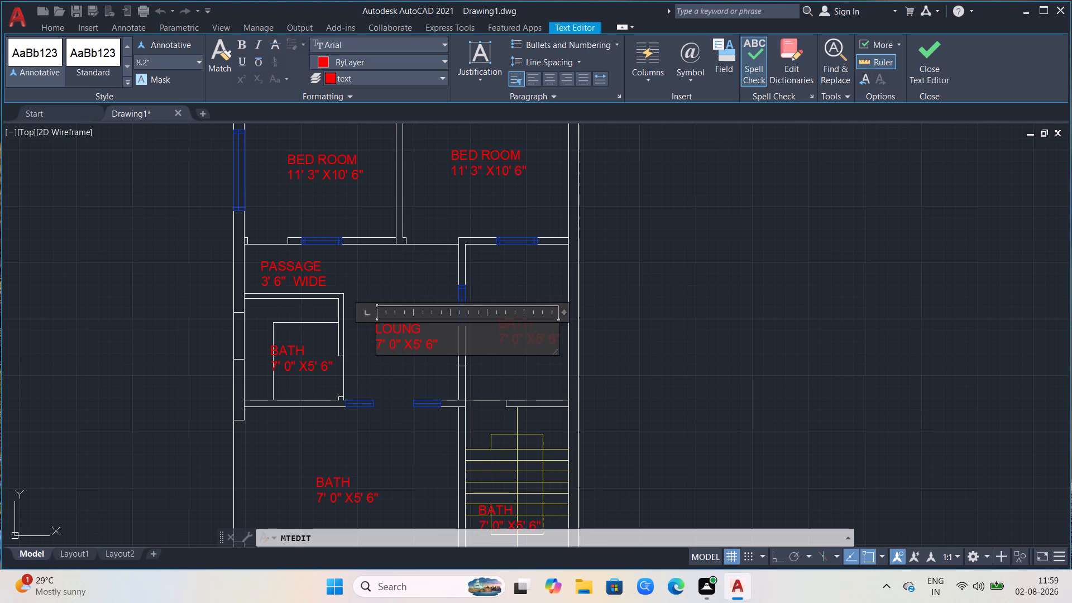
pyautogui.press('e')
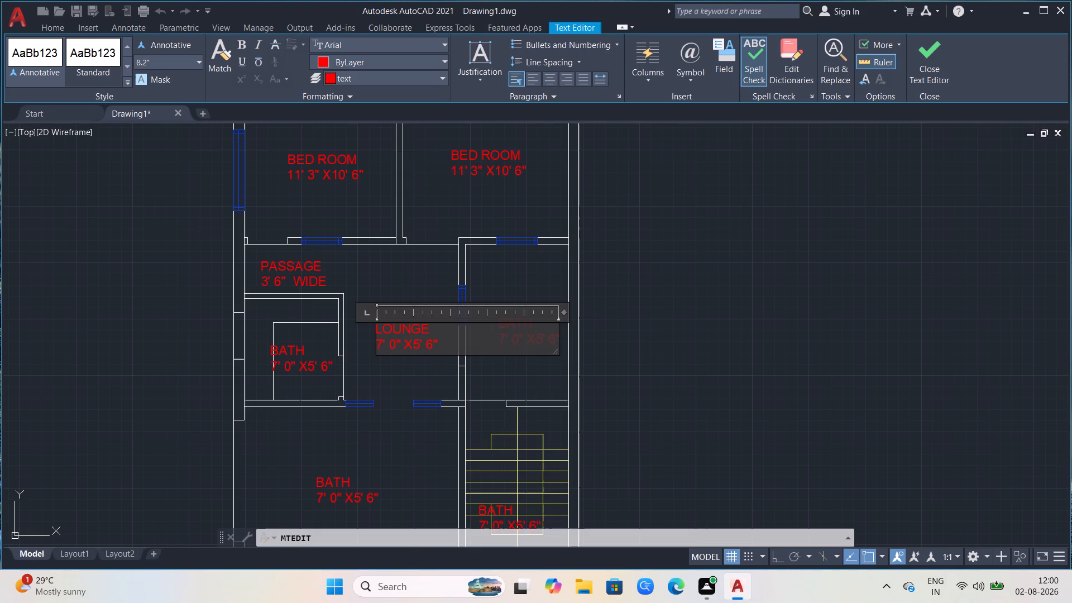
# Set the size line of the LOUNGE label to 8' 6" X11' 6" and finish editing.
pyautogui.click(380, 346)
pyautogui.press('BackSpace')
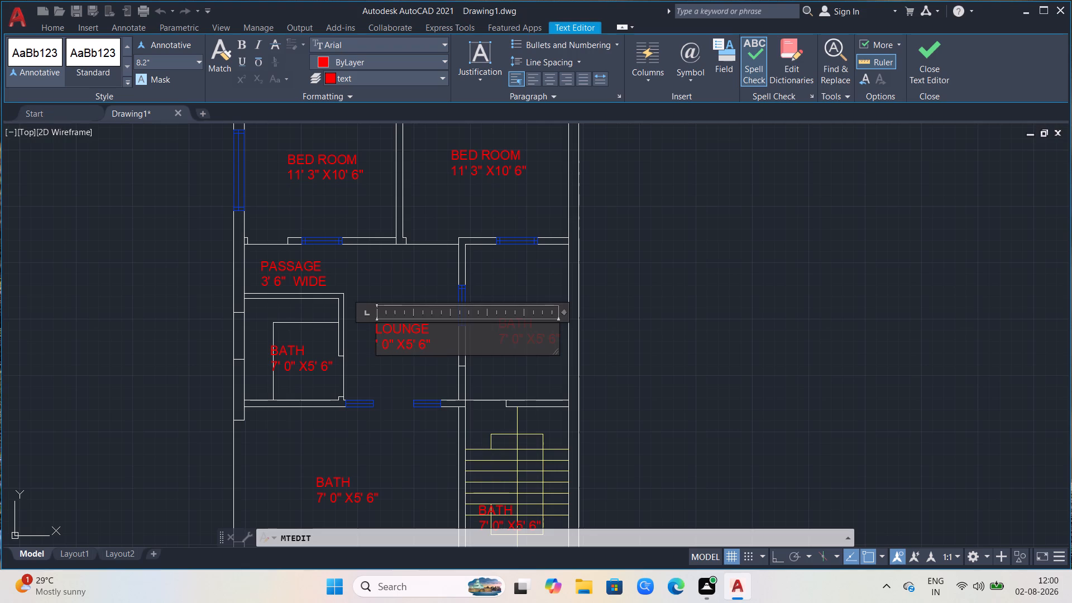
pyautogui.press('8')
pyautogui.click(395, 346)
pyautogui.press('BackSpace')
pyautogui.press('BackSpace')
pyautogui.press('space')
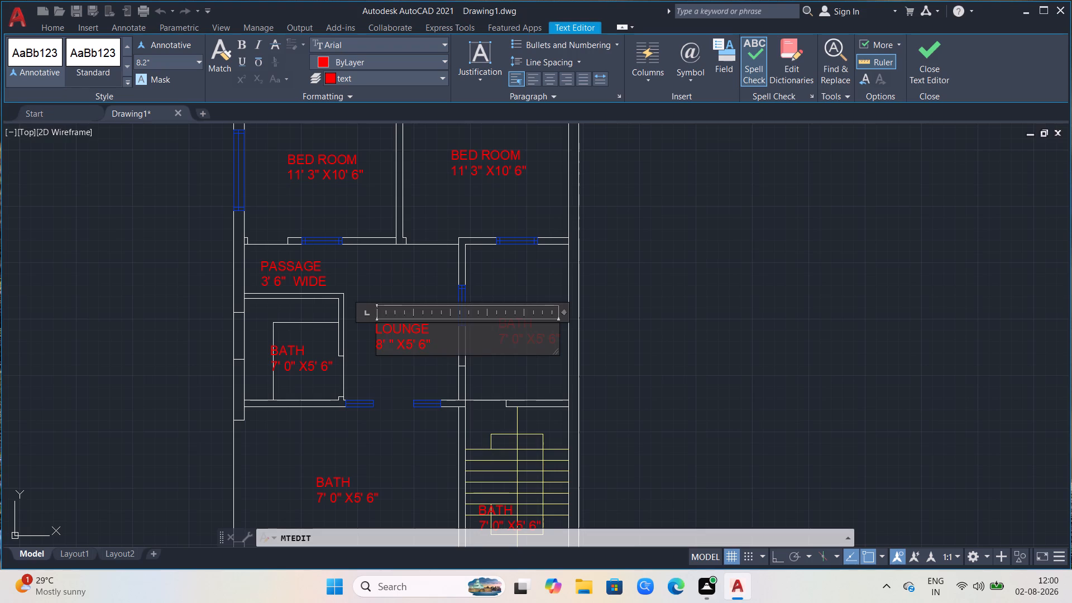
pyautogui.press('6')
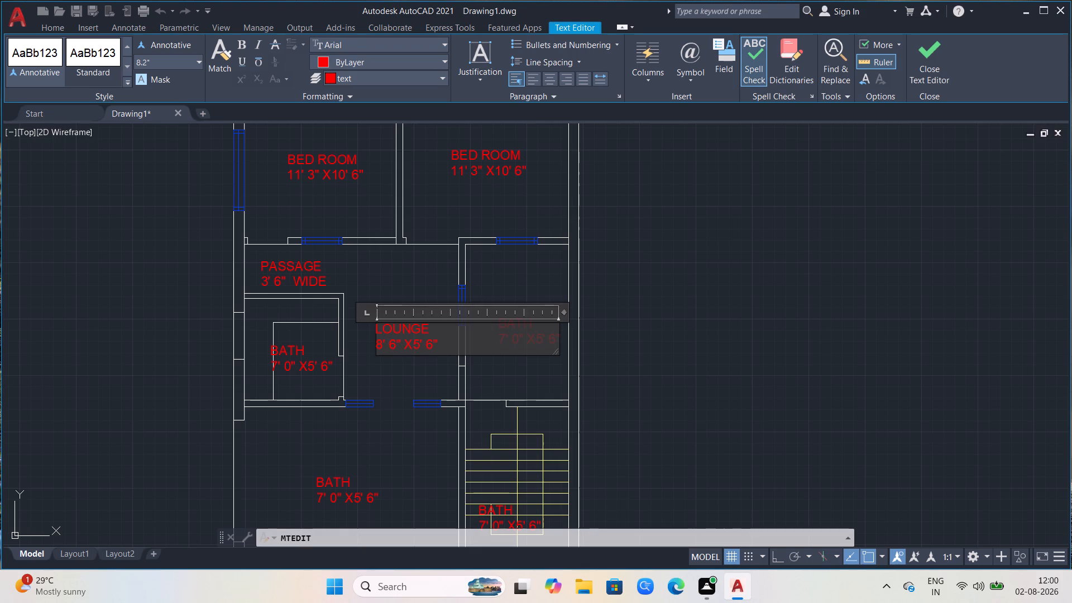
pyautogui.click(419, 341)
pyautogui.press('BackSpace')
pyautogui.write('11')
pyautogui.click(398, 434)
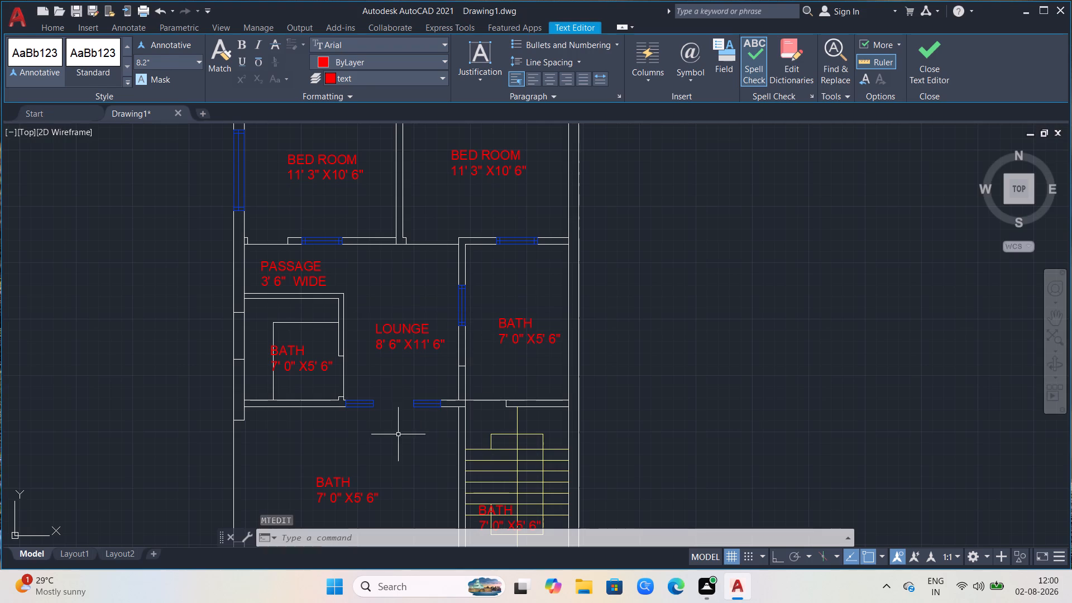
# Change the room name to OPEN in the BATH label of the room between the second BED ROOM and the stair.
pyautogui.click(540, 338)
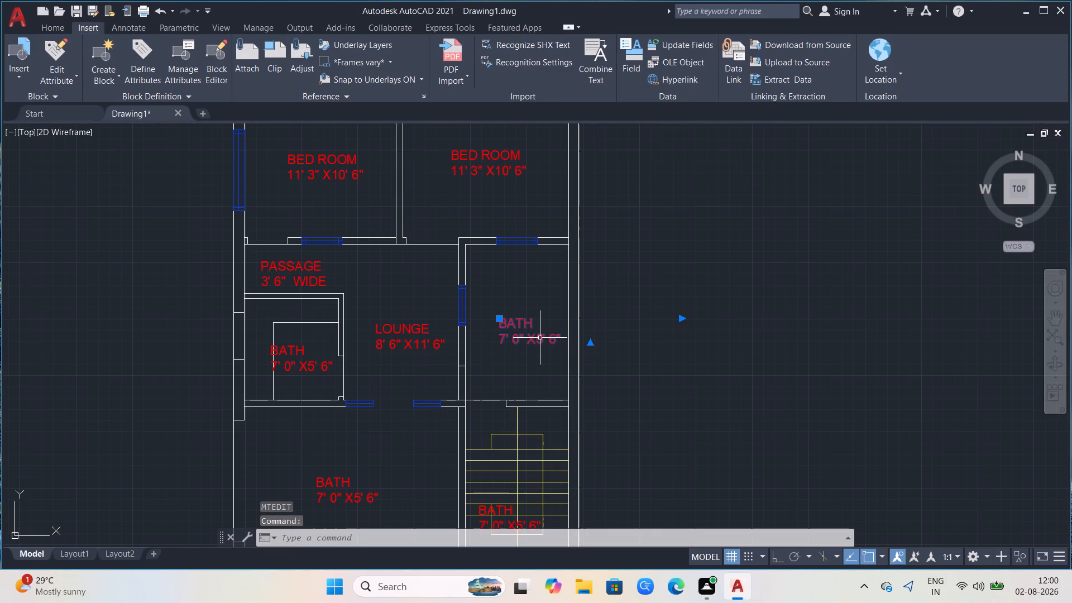
pyautogui.press('Return')
pyautogui.click(540, 326)
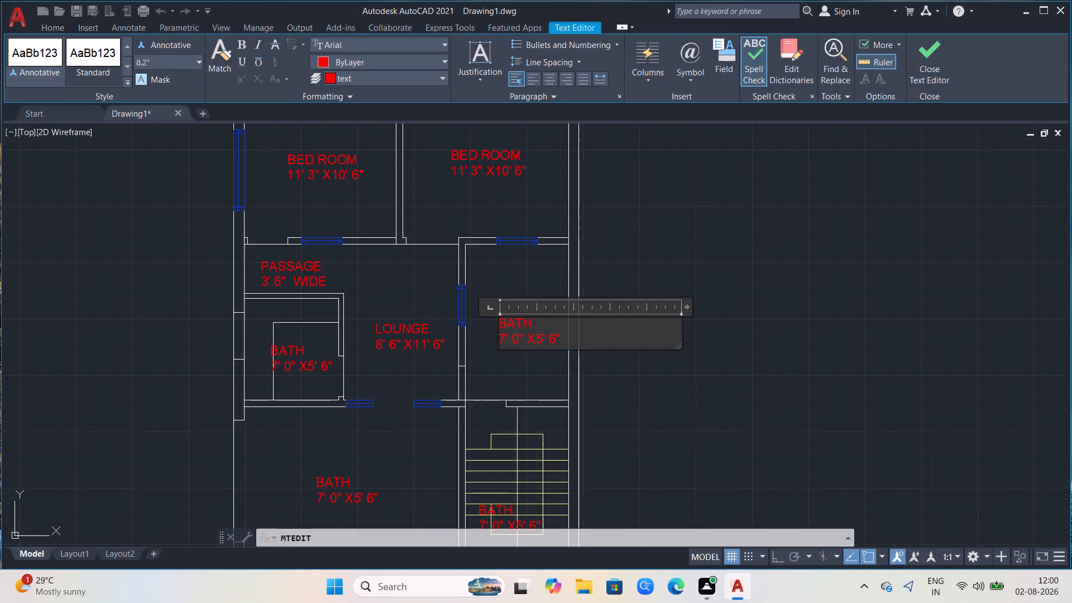
pyautogui.press('BackSpace')
pyautogui.press('BackSpace')
pyautogui.press('BackSpace')
pyautogui.press('BackSpace')
pyautogui.press('BackSpace')
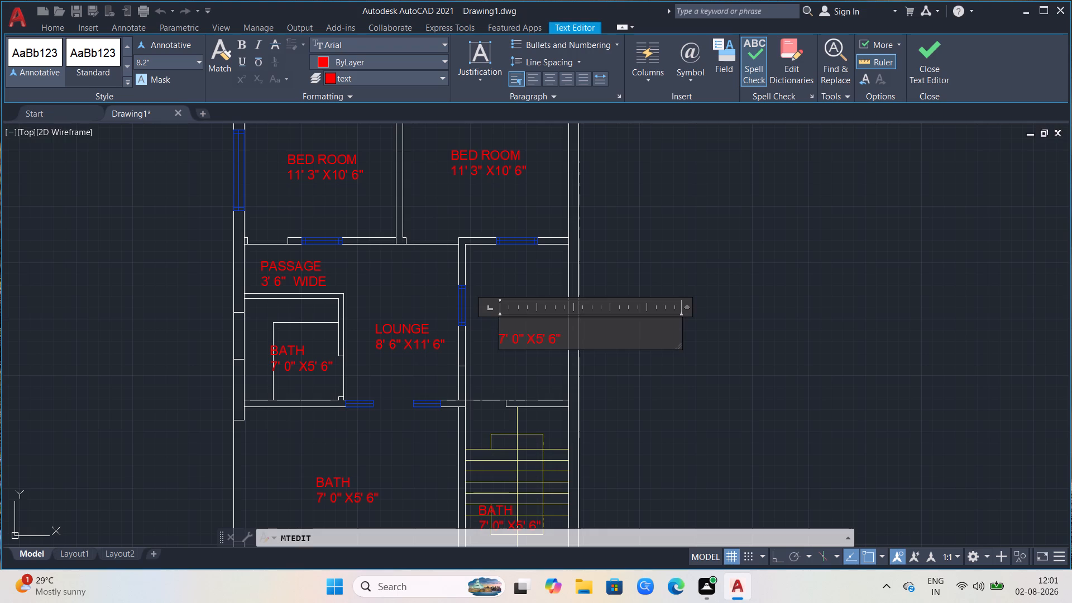
pyautogui.press('0')
pyautogui.press('BackSpace')
pyautogui.write('OPEN')
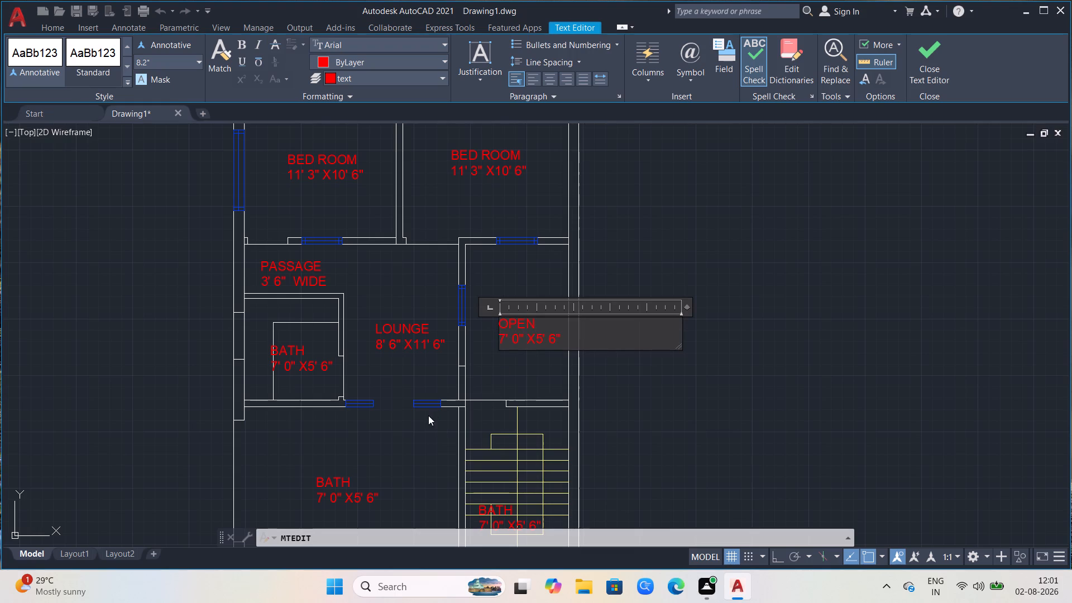
# Set the size line of the OPEN label to 8' 6" X11' 6" and finish editing.
pyautogui.scroll(1, 427, 469)
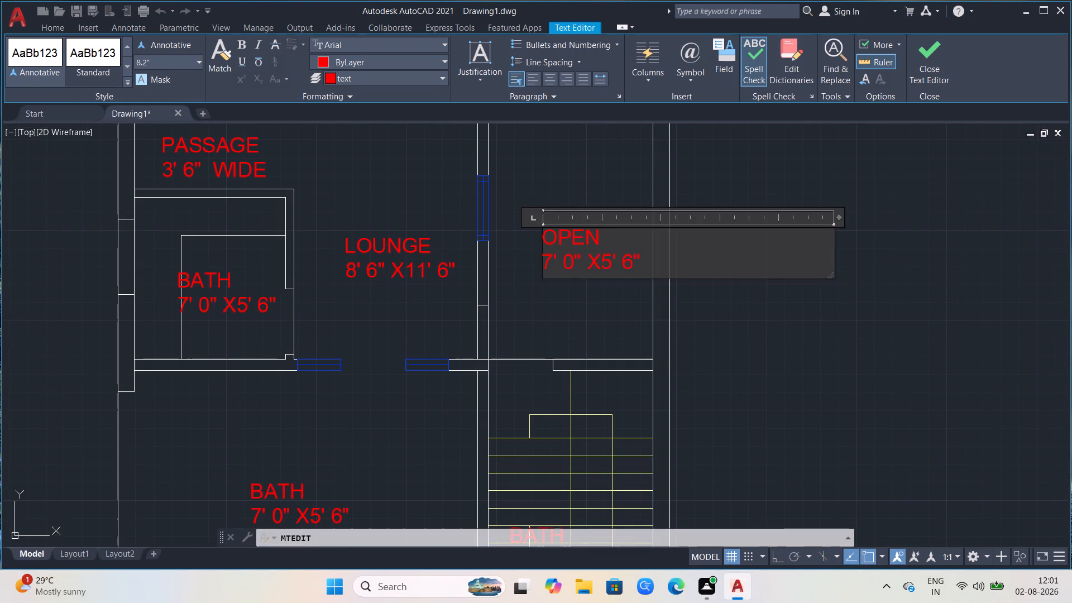
pyautogui.click(553, 255)
pyautogui.press('BackSpace')
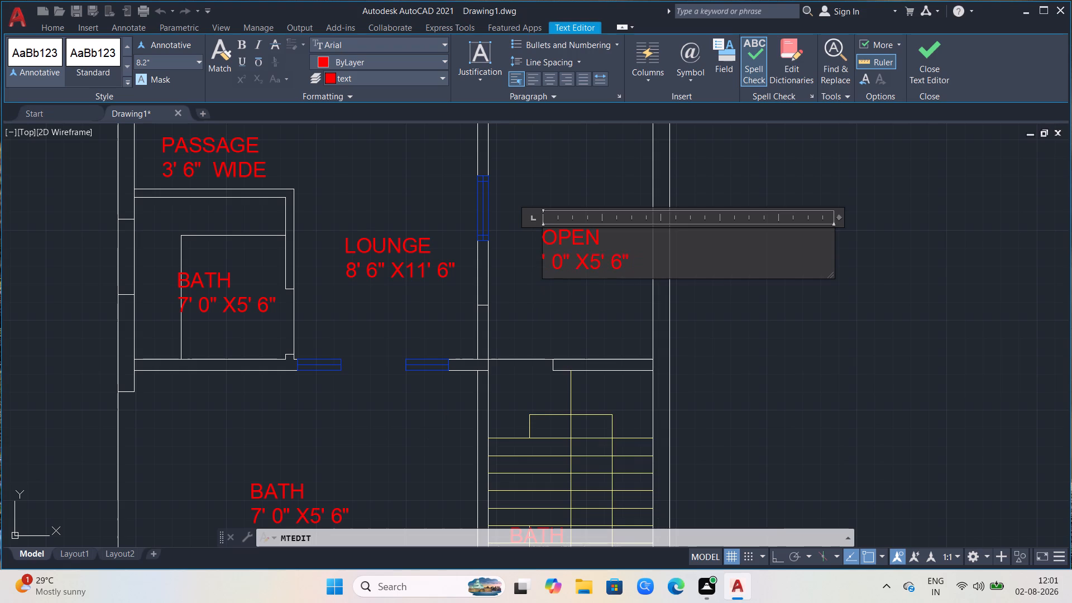
pyautogui.press('8')
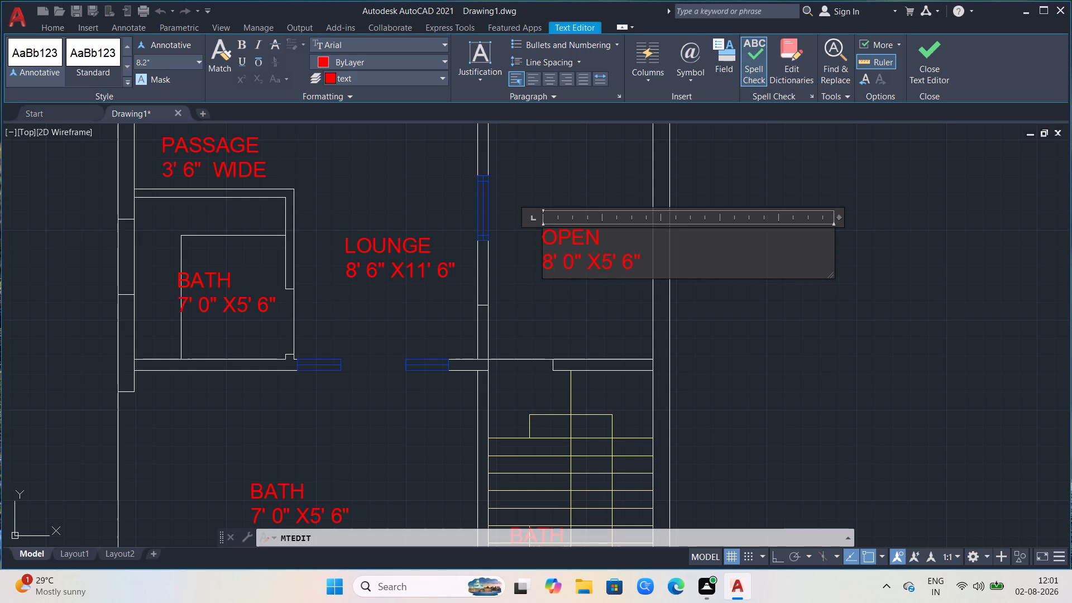
pyautogui.click(572, 261)
pyautogui.press('BackSpace')
pyautogui.press('6')
pyautogui.click(611, 260)
pyautogui.press('BackSpace')
pyautogui.write('11')
pyautogui.click(515, 331)
# Change the room name to CAR PORCH in the BATH label of the large space beside the stair.
pyautogui.scroll(-1, 688, 270)
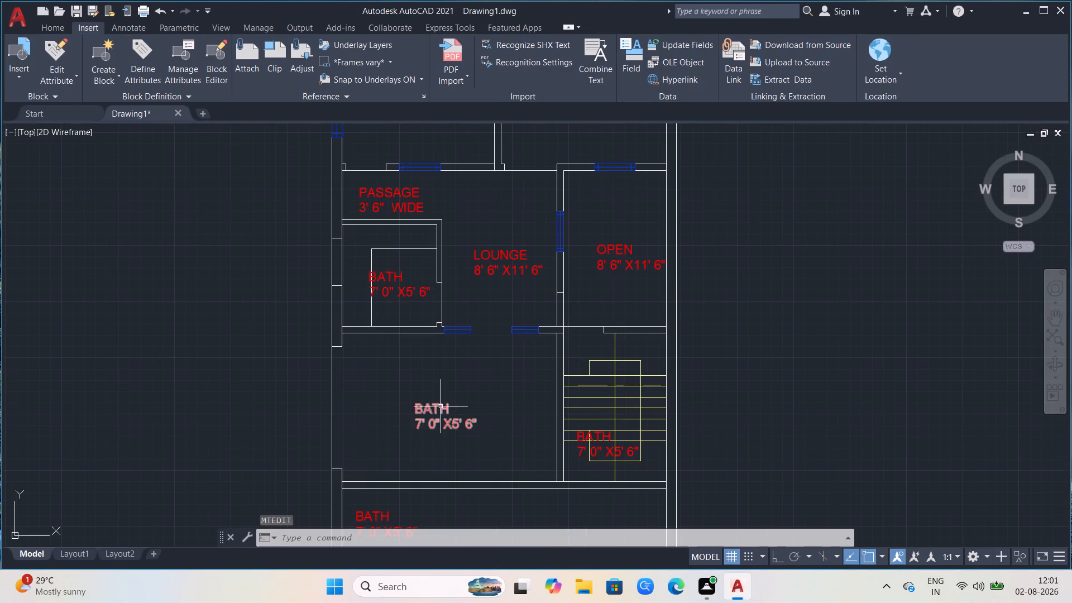
pyautogui.click(443, 405)
pyautogui.press('Return')
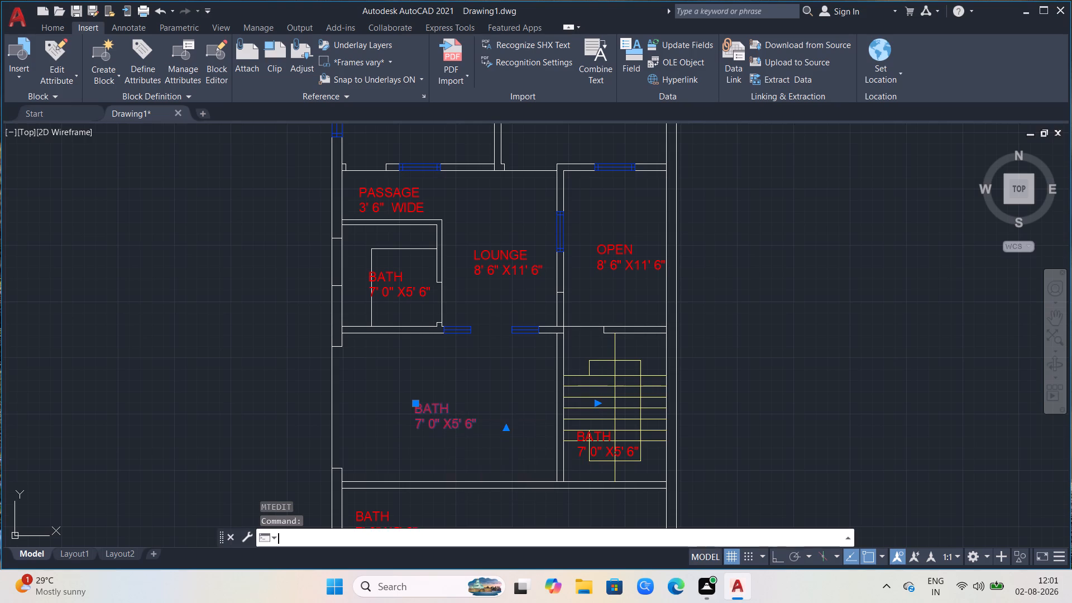
pyautogui.click(454, 411)
pyautogui.press('BackSpace')
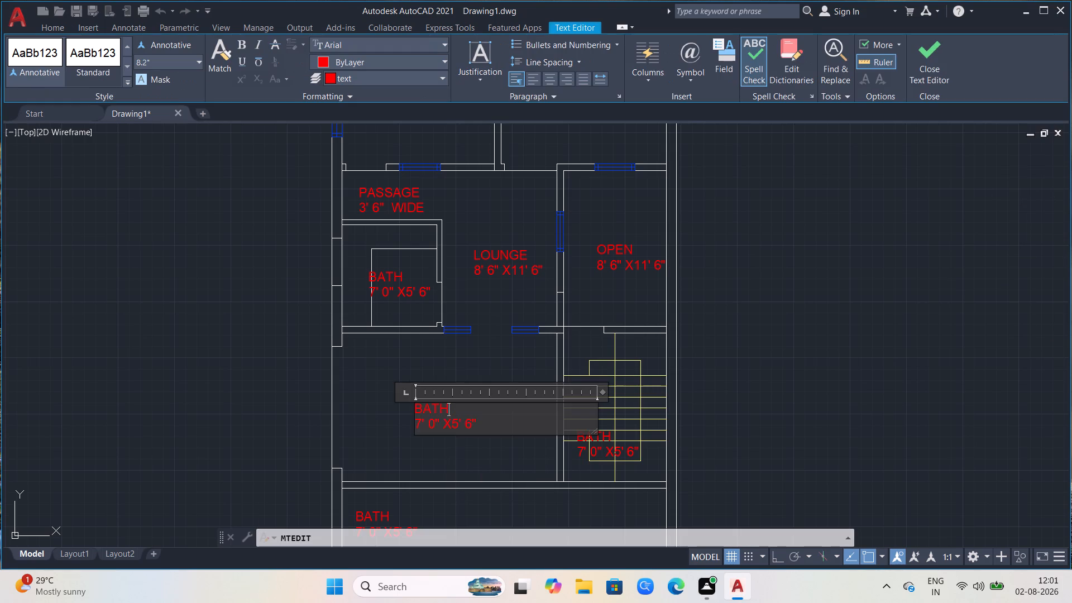
pyautogui.press('BackSpace')
pyautogui.press('BackSpace')
pyautogui.press('BackSpace')
pyautogui.press('BackSpace')
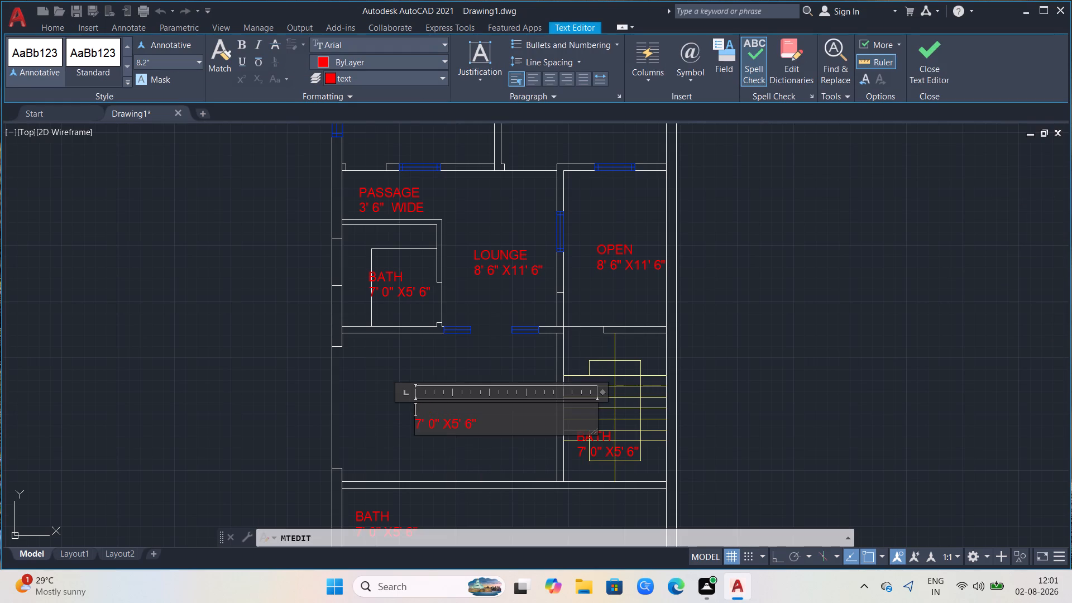
pyautogui.write('CAR')
pyautogui.press('n')
pyautogui.press('BackSpace')
pyautogui.press('space')
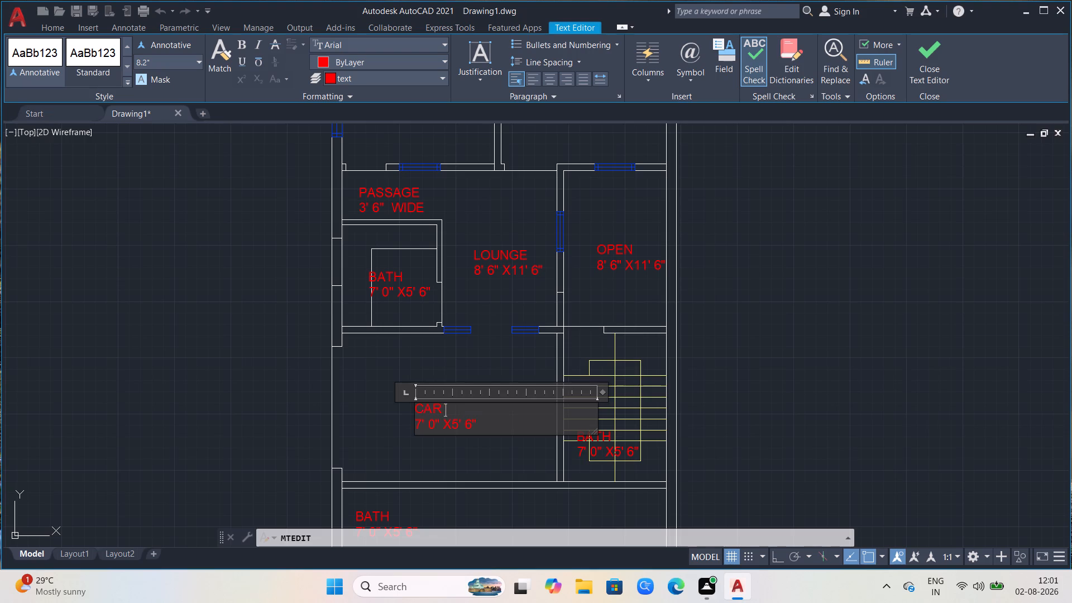
pyautogui.write('PO')
pyautogui.write('RCH')
# Set the size line of the CAR PORCH label to 15' 0" X11' 0" and finish editing.
pyautogui.click(421, 421)
pyautogui.press('BackSpace')
pyautogui.write('15')
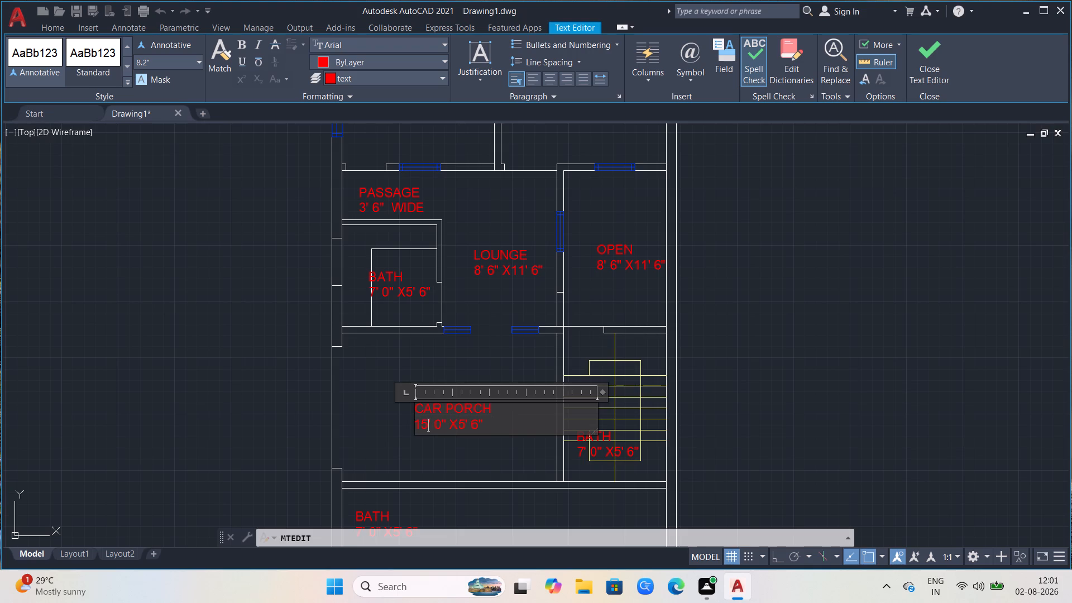
pyautogui.click(462, 424)
pyautogui.press('BackSpace')
pyautogui.write('11')
pyautogui.click(483, 425)
pyautogui.press('BackSpace')
pyautogui.press('0')
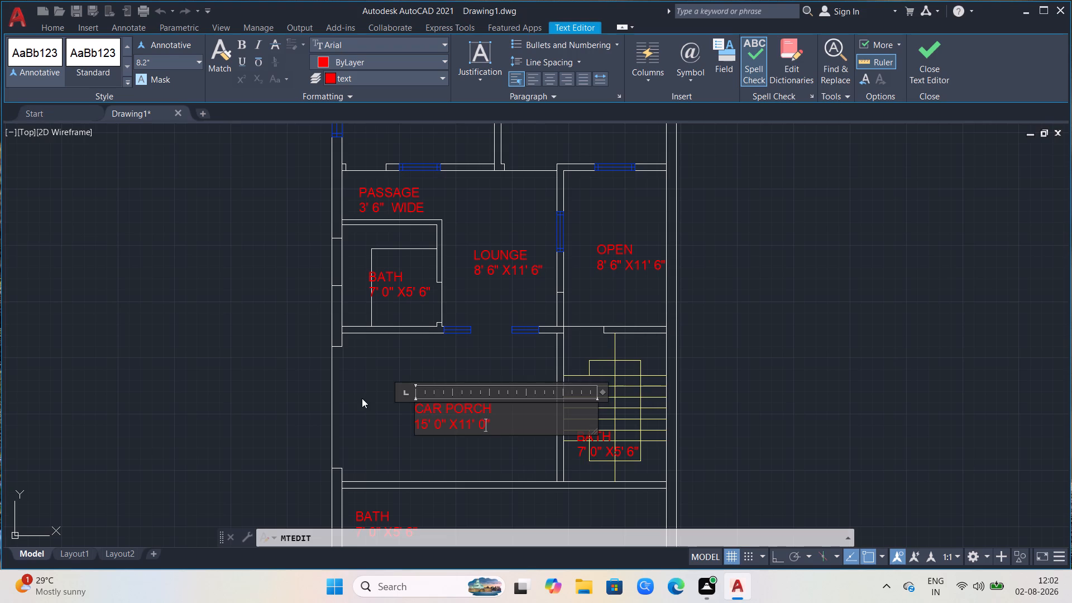
pyautogui.click(362, 398)
# Move the BATH label in the narrow strip below the car porch about 7' toward the strip's middle.
pyautogui.scroll(-1, 644, 380)
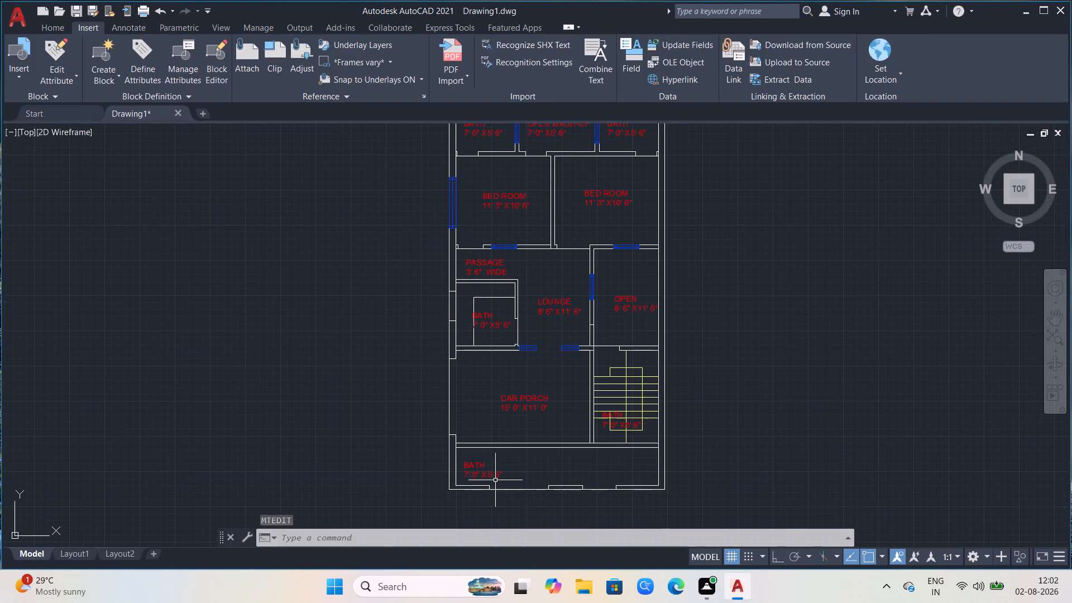
pyautogui.click(489, 468)
pyautogui.click(482, 471)
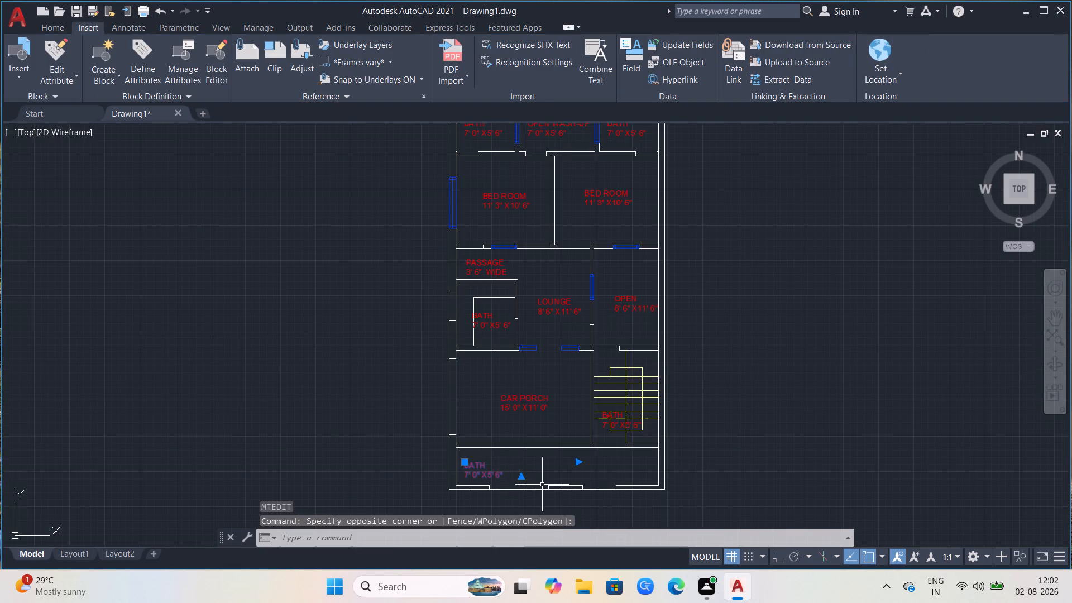
pyautogui.press('m')
pyautogui.press('Return')
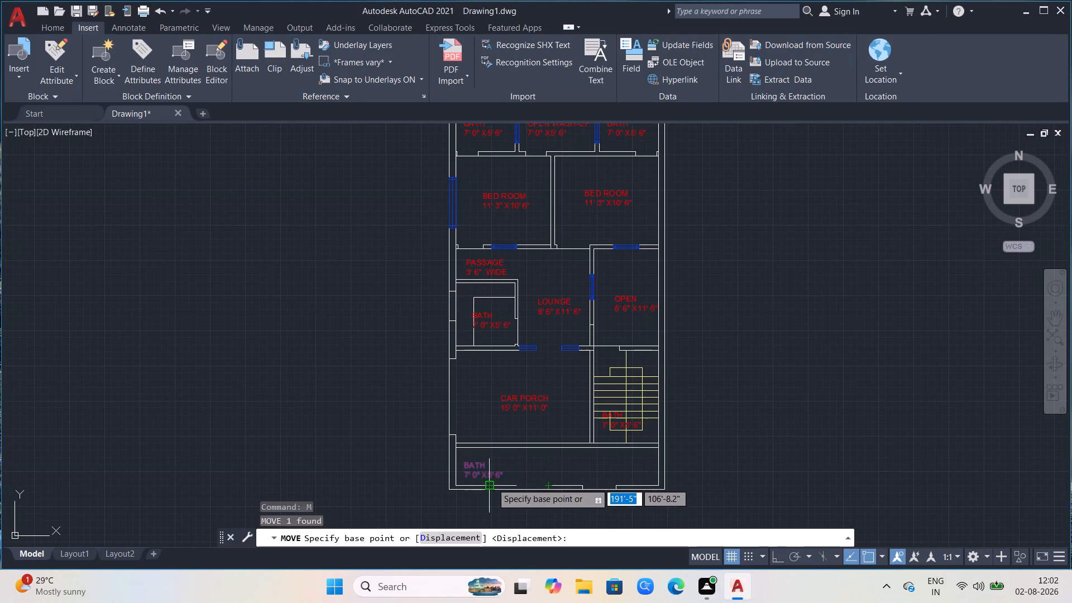
pyautogui.moveTo(494, 471); pyautogui.dragTo(569, 480)
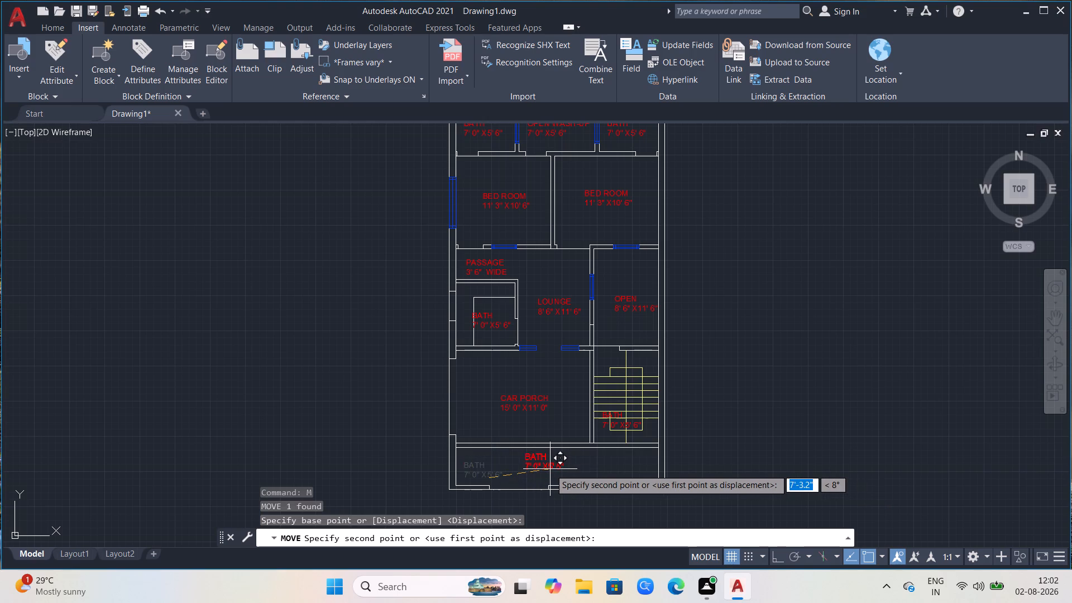
pyautogui.click(550, 473)
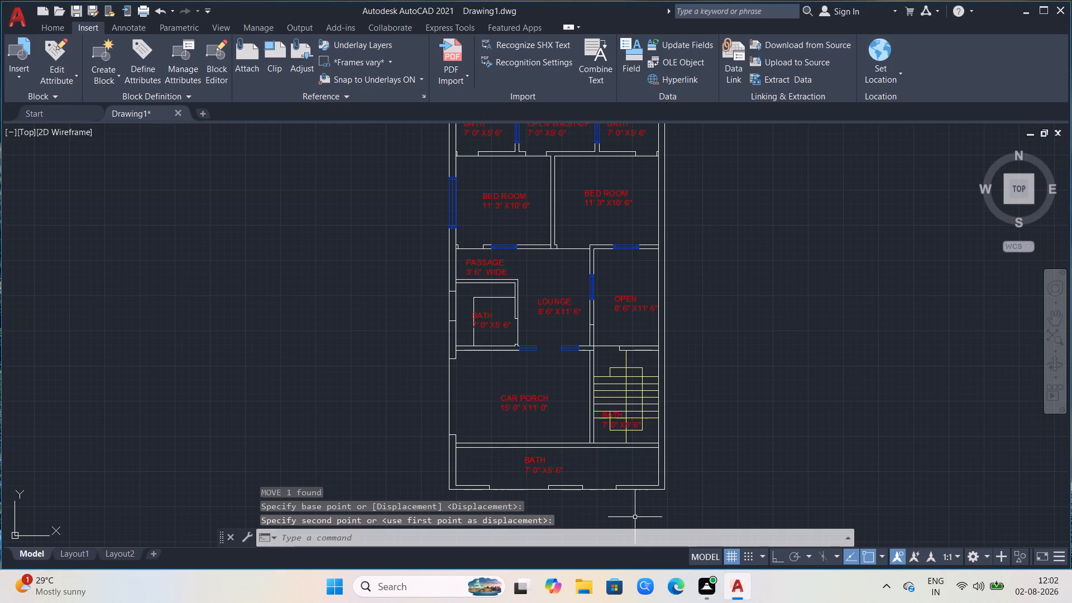
pyautogui.press('Escape')
# Change the room name to OPEN LANE 4' 6" WIND in the BATH label of the strip below the car porch.
pyautogui.write('MT')
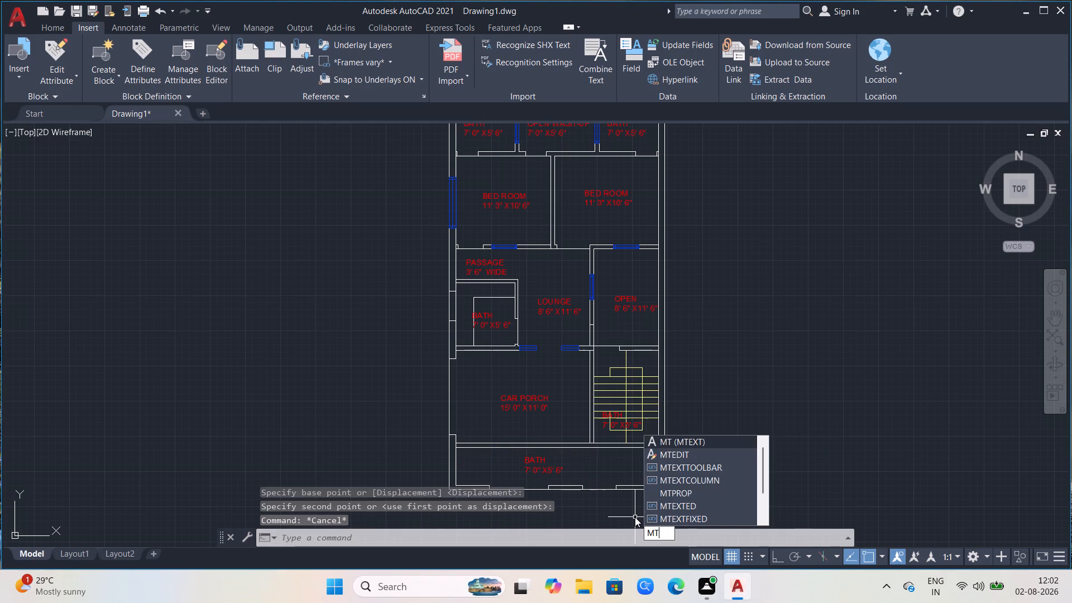
pyautogui.click(699, 458)
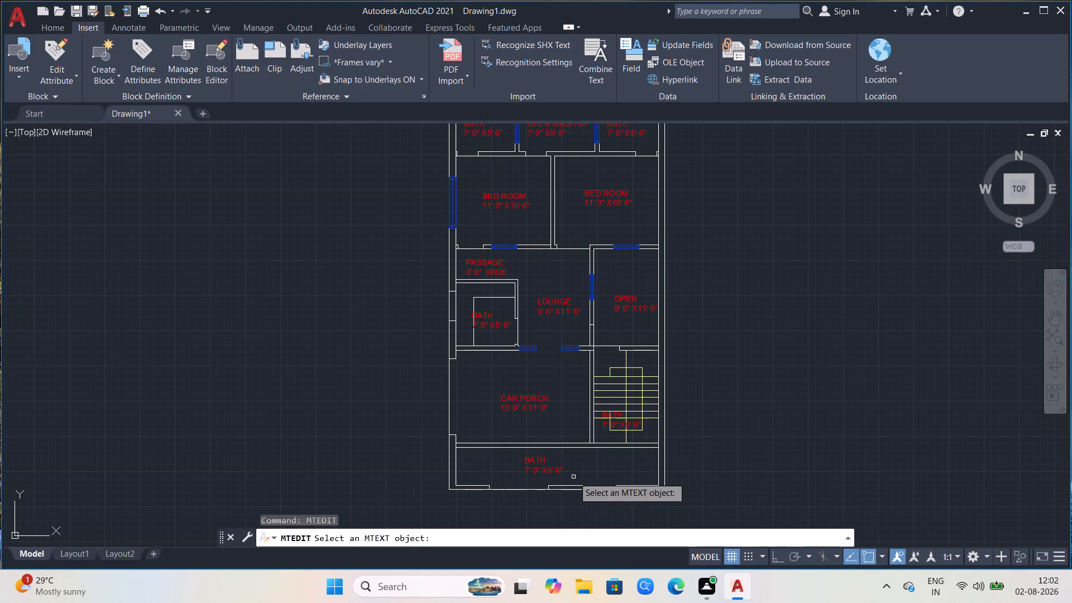
pyautogui.click(543, 463)
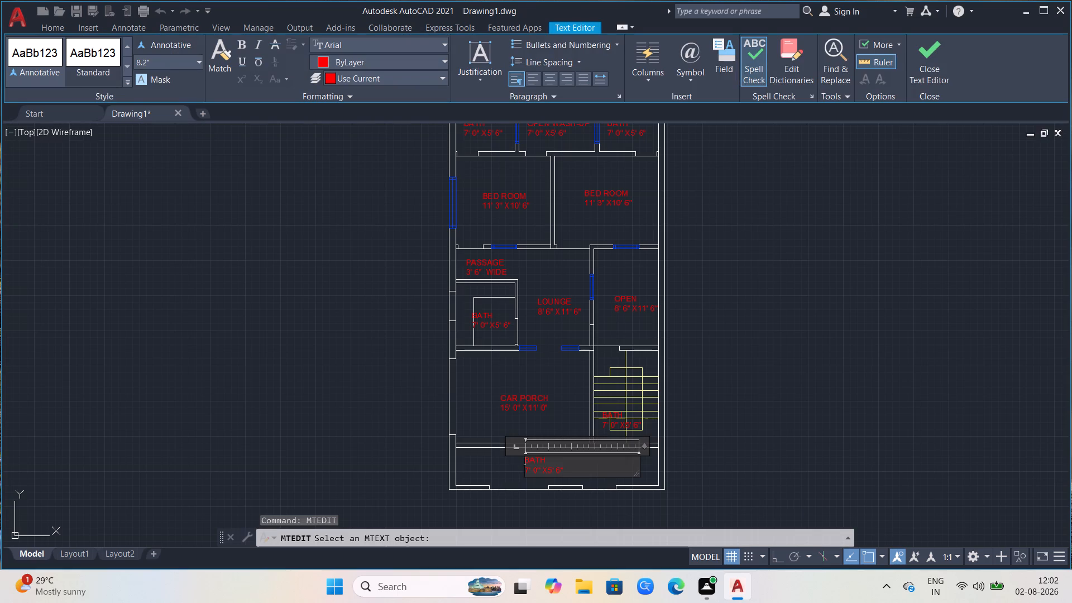
pyautogui.click(546, 460)
pyautogui.press('BackSpace')
pyautogui.press('BackSpace')
pyautogui.press('BackSpace')
pyautogui.press('BackSpace')
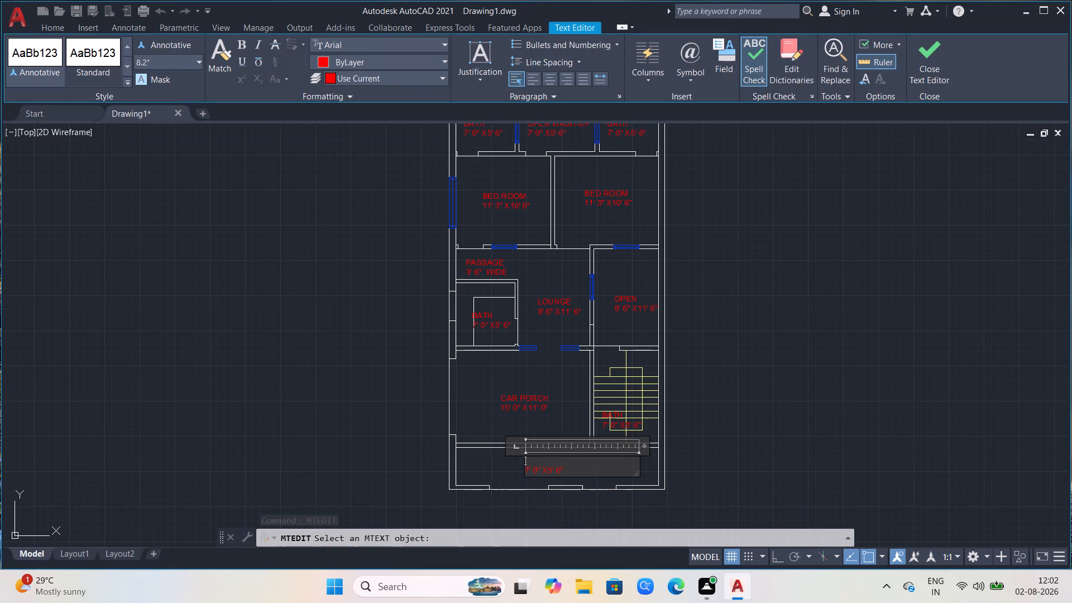
pyautogui.write('OPEN')
pyautogui.press('space')
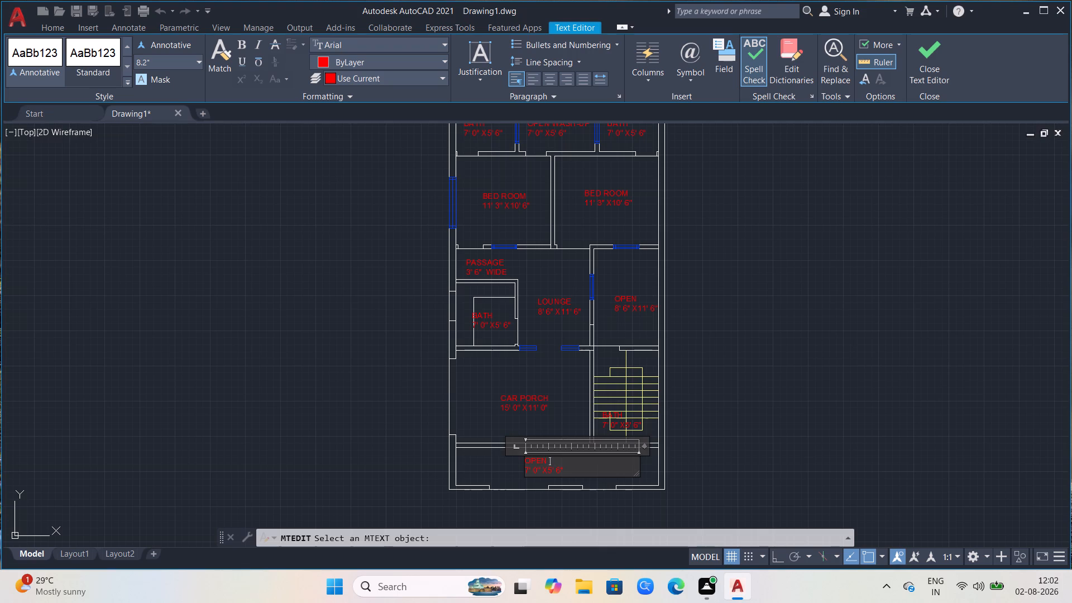
pyautogui.press('l')
pyautogui.write('ANE')
pyautogui.press('space')
pyautogui.press('4')
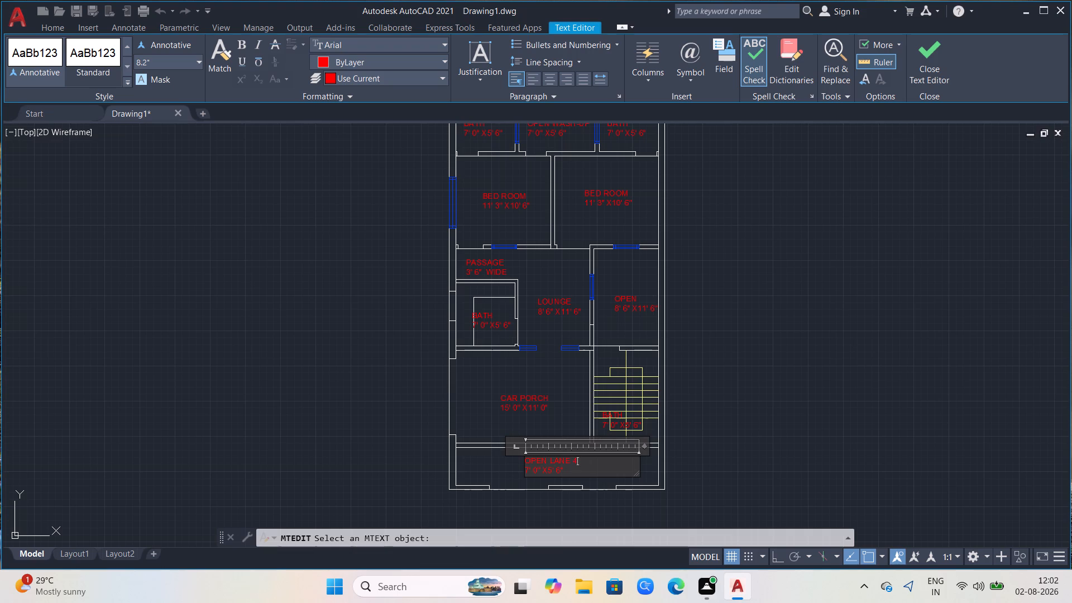
pyautogui.write("'")
pyautogui.press('space')
pyautogui.press('6')
pyautogui.hotkey('shift', '"')
pyautogui.press('space')
pyautogui.press('w')
pyautogui.press('i')
pyautogui.write('ND')
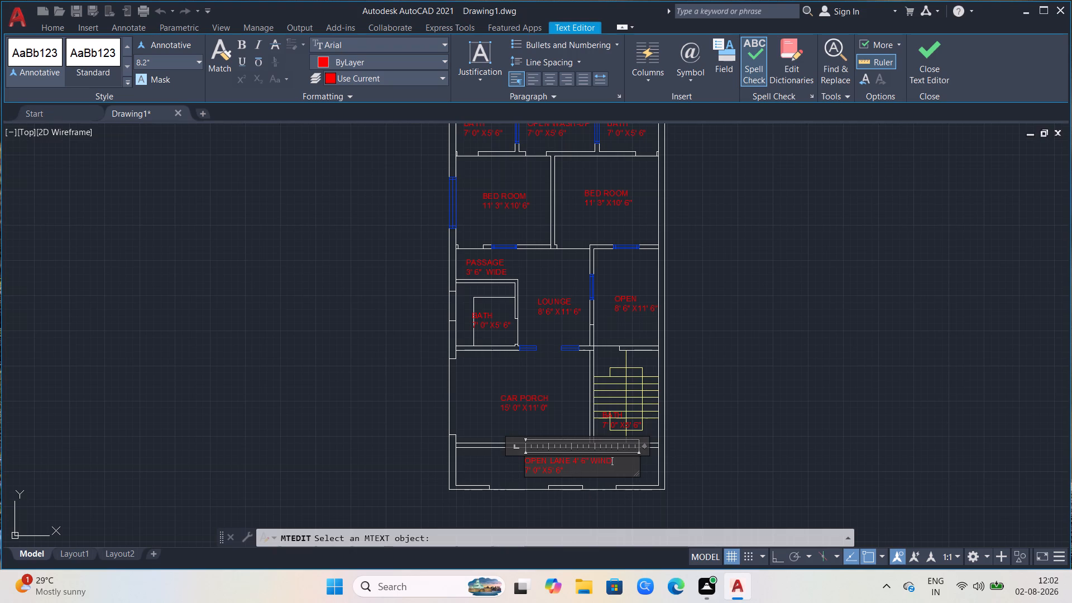
# Delete the 7' 0" X5' 6" size line from the OPEN LANE label and finish editing.
pyautogui.click(575, 473)
pyautogui.press('BackSpace')
pyautogui.press('BackSpace')
pyautogui.press('BackSpace')
pyautogui.press('BackSpace')
pyautogui.press('BackSpace')
pyautogui.press('BackSpace')
pyautogui.press('BackSpace')
pyautogui.press('BackSpace')
pyautogui.press('BackSpace')
pyautogui.press('BackSpace')
pyautogui.press('BackSpace')
pyautogui.press('BackSpace')
pyautogui.press('BackSpace')
pyautogui.press('BackSpace')
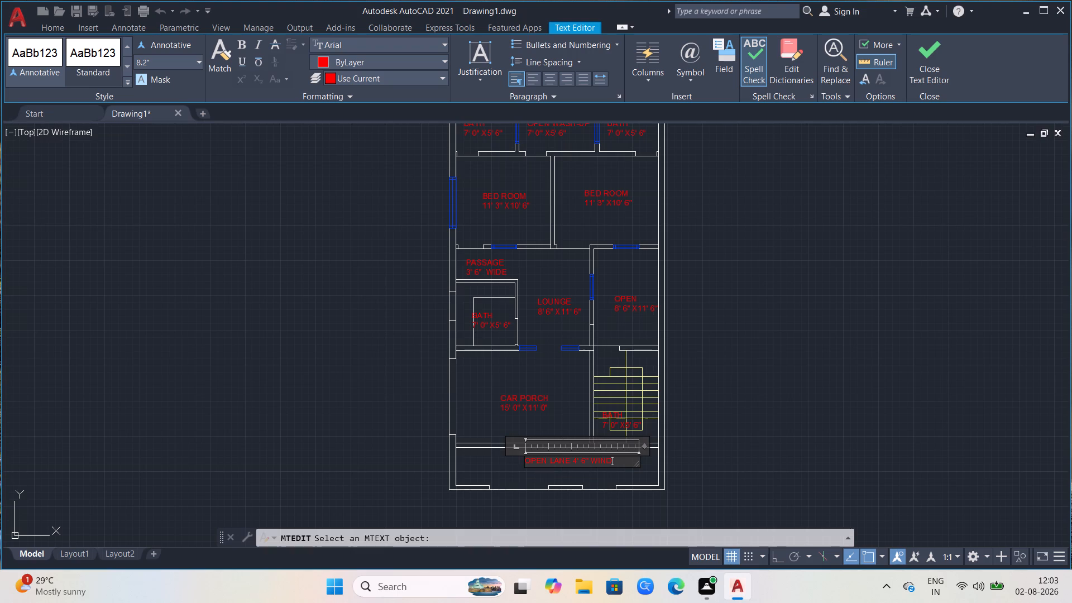
pyautogui.click(841, 456)
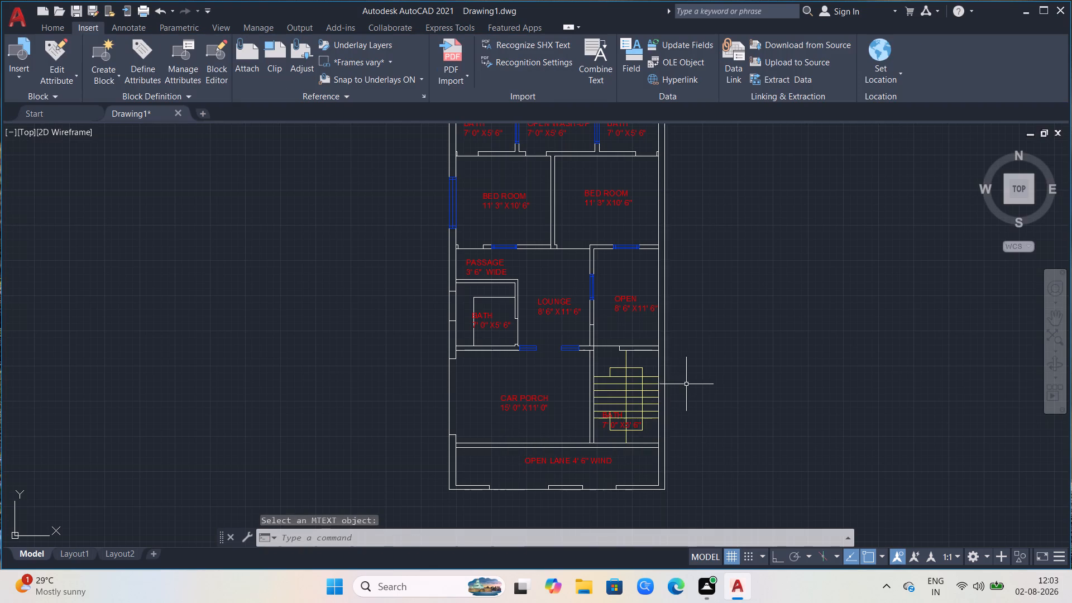
# Shift the OPEN LANE label sideways to centre it in the strip below the car porch, and clear the selection.
pyautogui.click(555, 459)
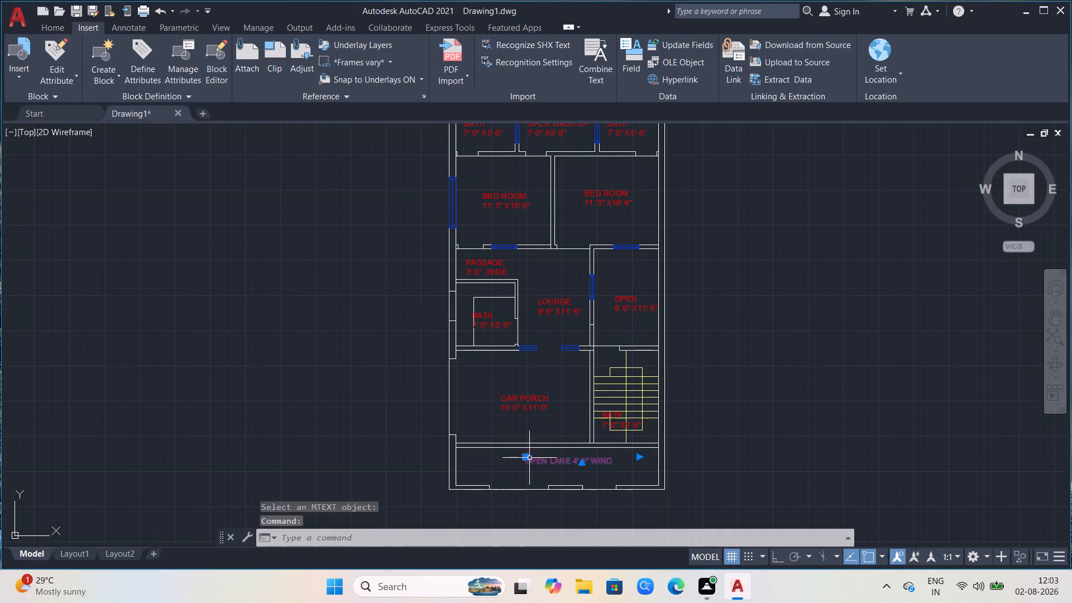
pyautogui.click(526, 459)
pyautogui.click(498, 460)
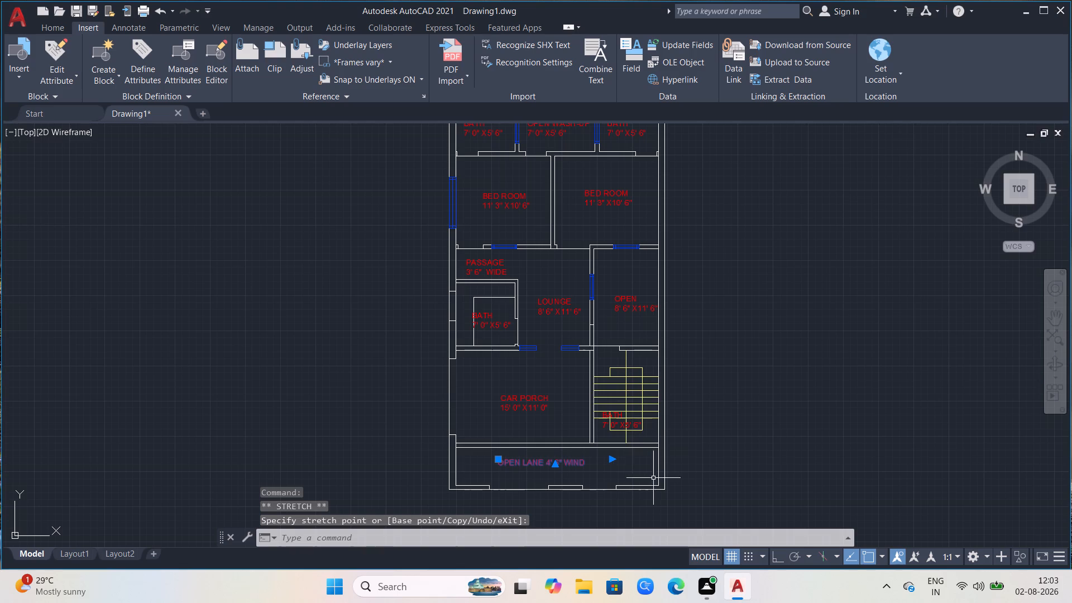
pyautogui.click(789, 445)
pyautogui.click(867, 445)
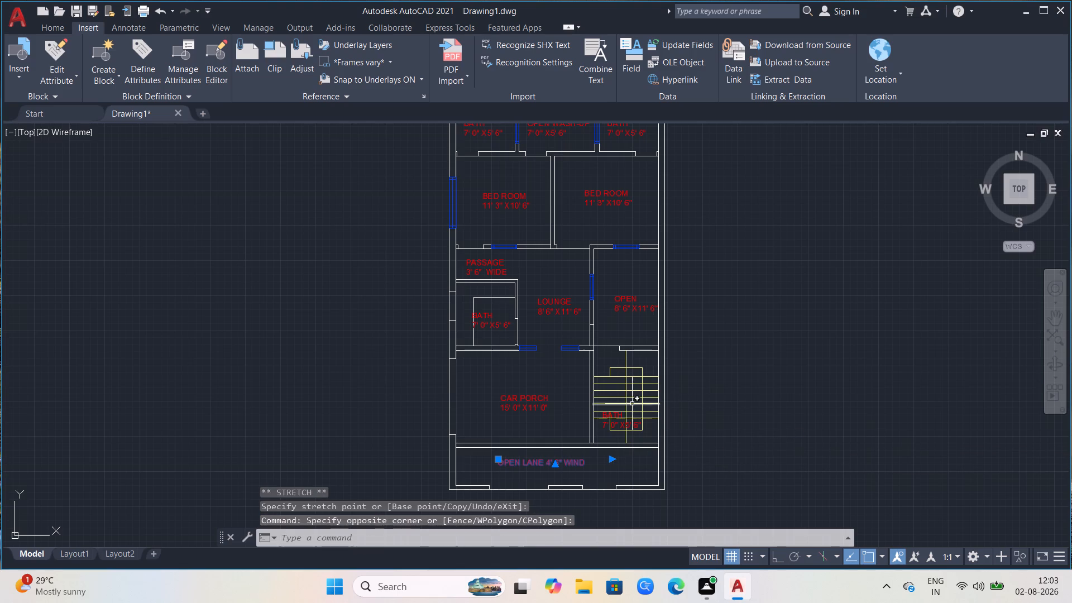
pyautogui.click(624, 416)
pyautogui.press('Escape')
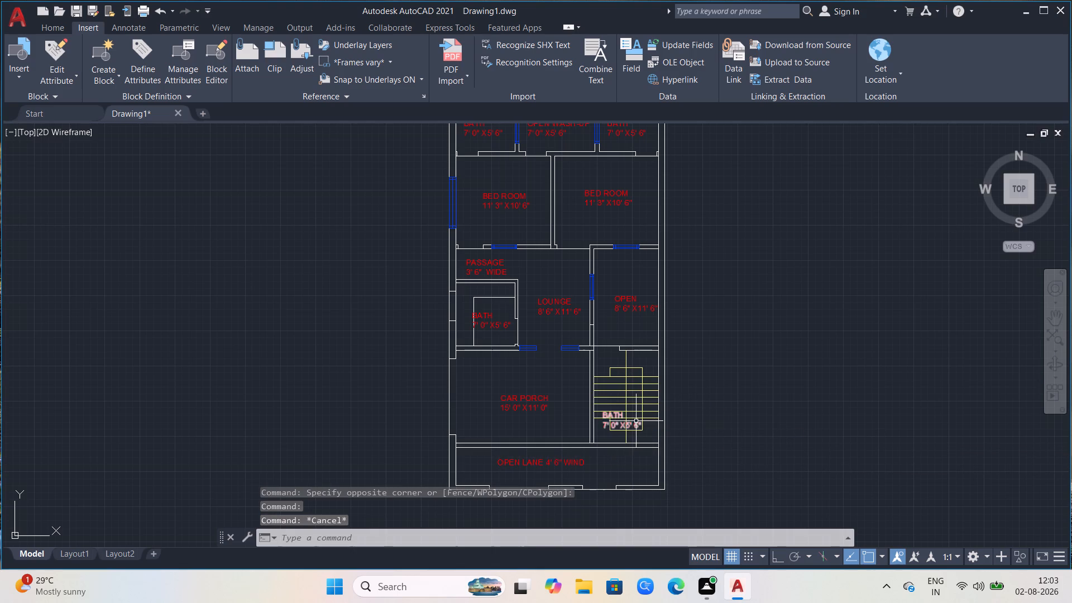
# Change the room name to ST:CASE in the BATH label on the stair beside the car porch.
pyautogui.click(626, 424)
pyautogui.press('Return')
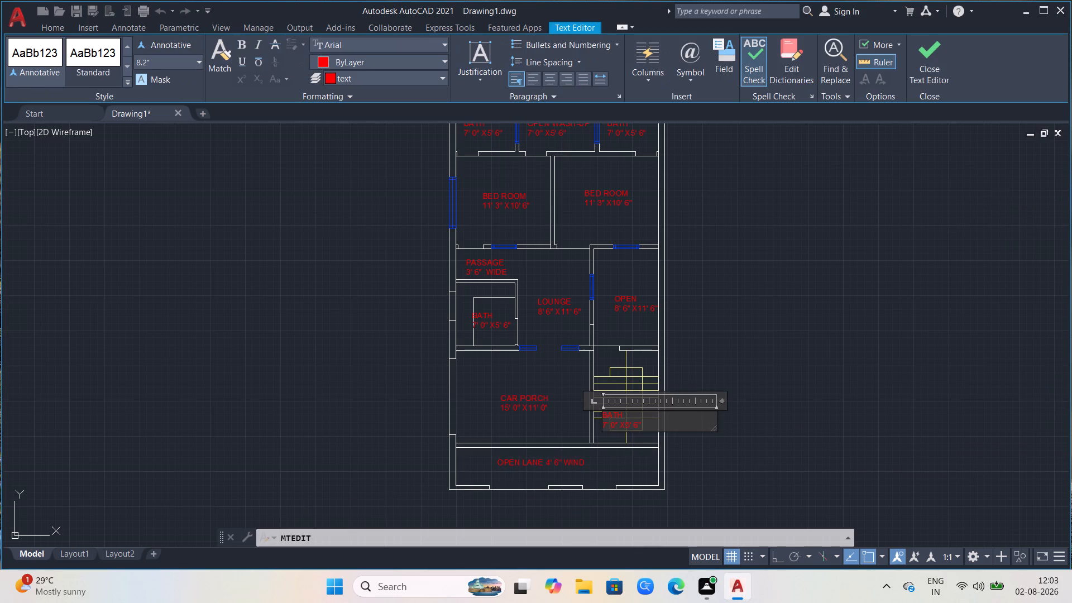
pyautogui.click(644, 414)
pyautogui.press('BackSpace')
pyautogui.press('BackSpace')
pyautogui.press('BackSpace')
pyautogui.press('BackSpace')
pyautogui.press('BackSpace')
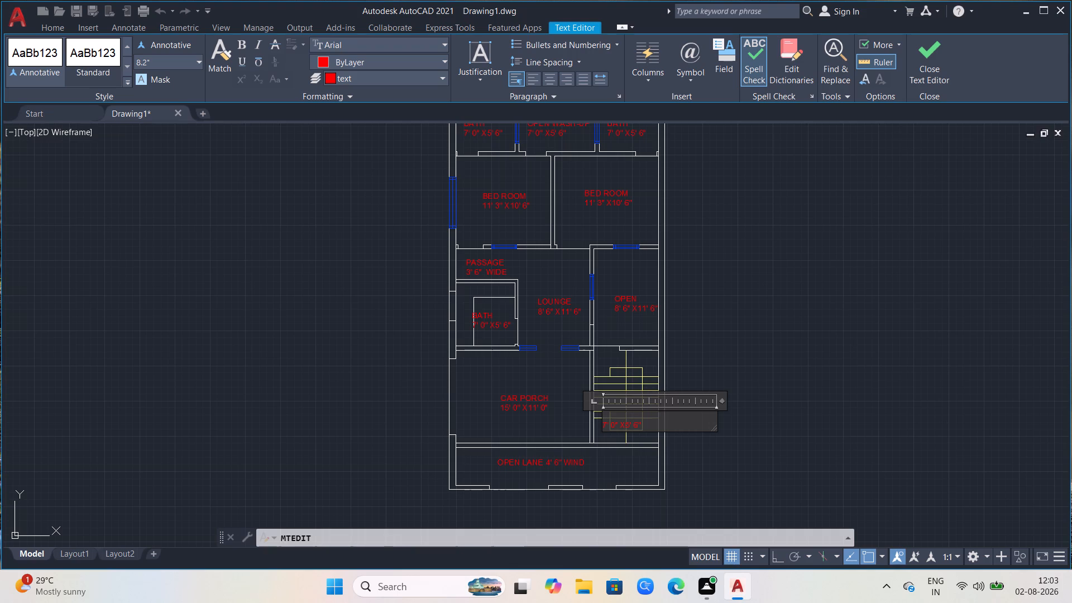
pyautogui.write('ST')
pyautogui.press('space')
pyautogui.press('BackSpace')
pyautogui.hotkey('shift', ':')
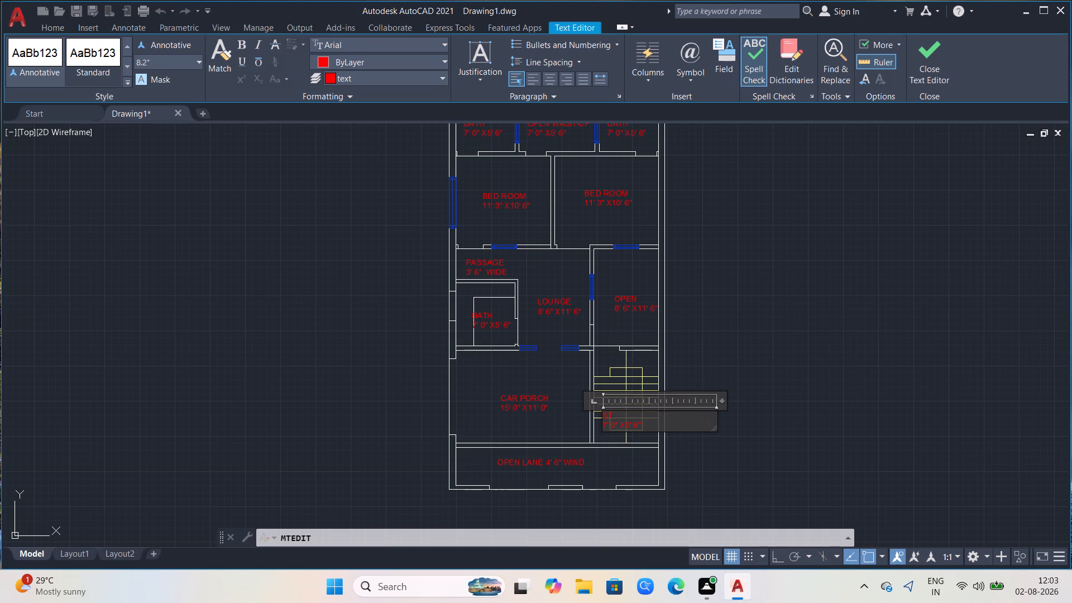
pyautogui.write('CASE')
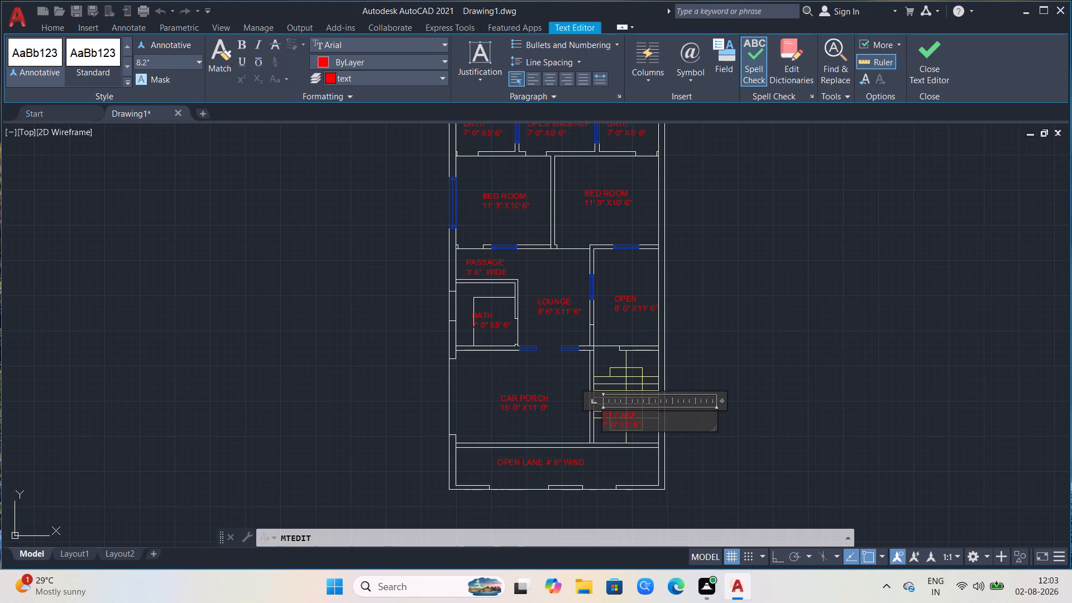
# Change the size line of the ST:CASE label to 7' 0" X11' 6" and finish editing.
pyautogui.scroll(3, 623, 433)
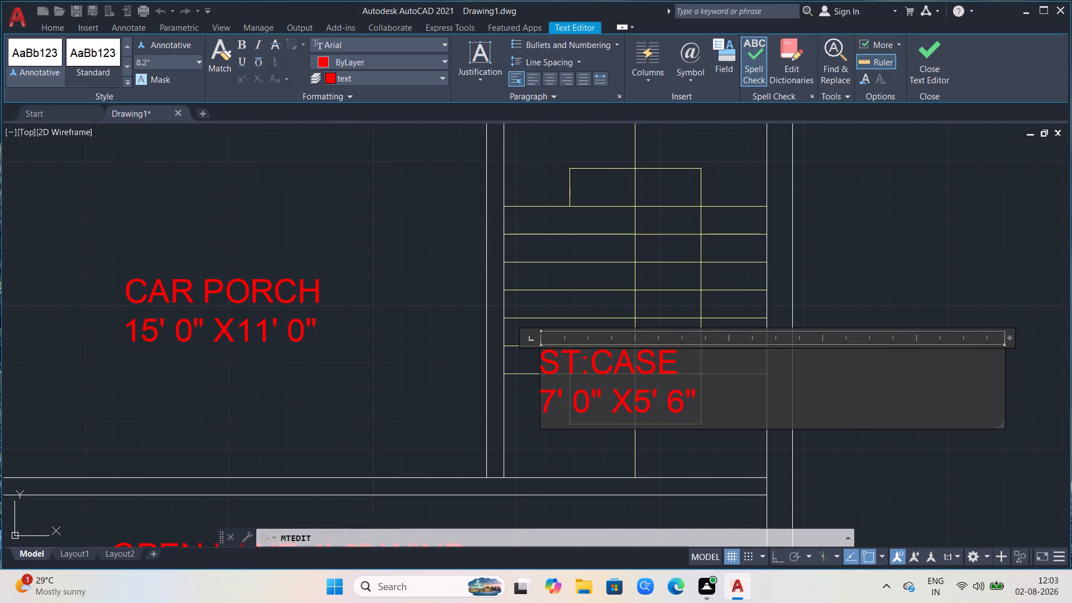
pyautogui.click(649, 398)
pyautogui.press('BackSpace')
pyautogui.write('11')
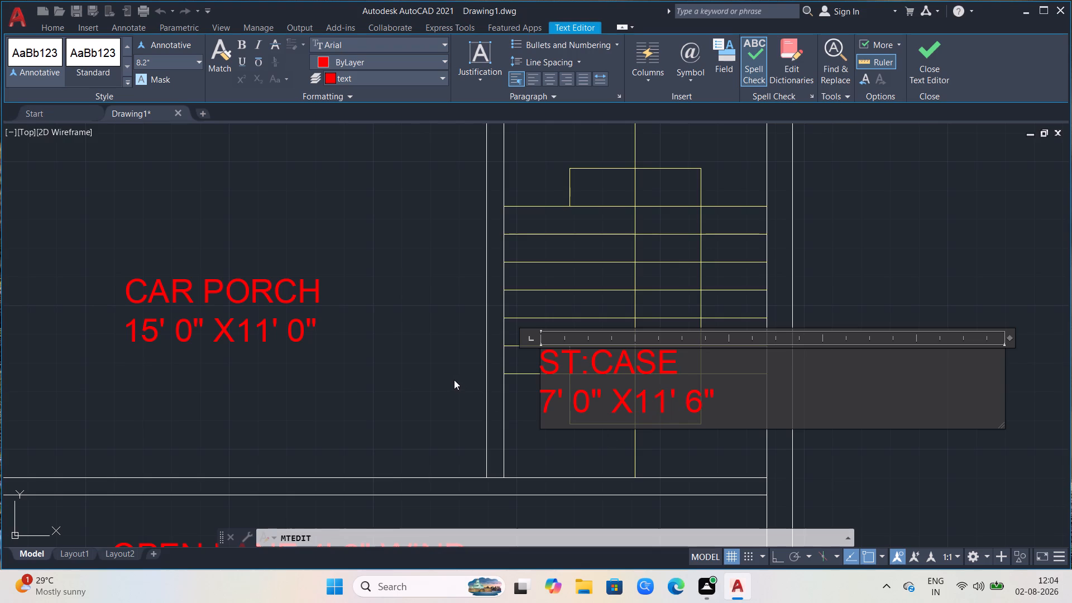
pyautogui.click(410, 377)
# Move the ST:CASE label slightly down to just below the lowest stair tread, and clear the selection.
pyautogui.click(633, 366)
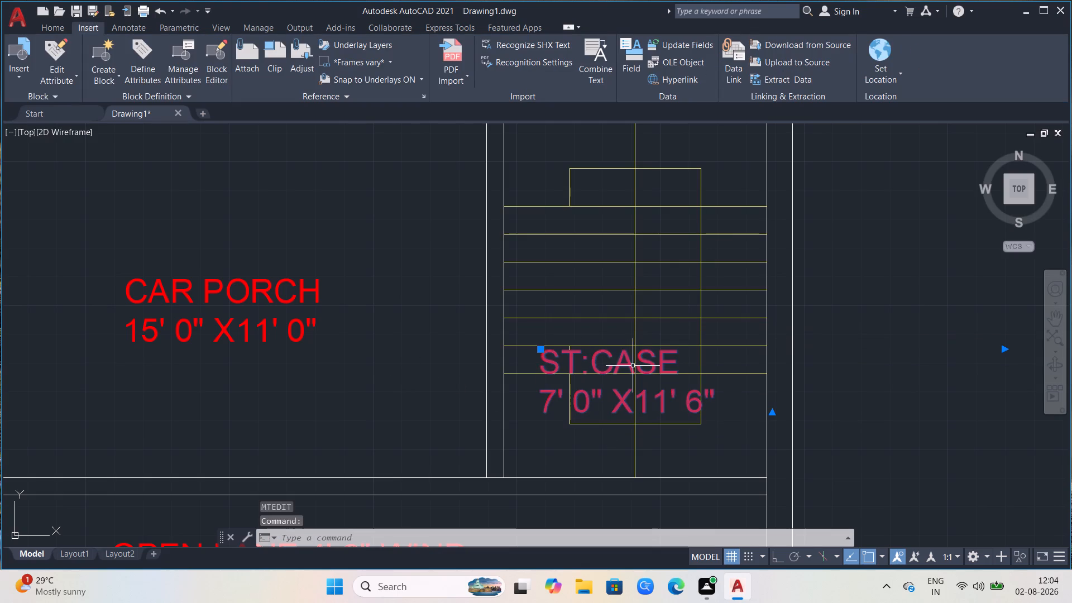
pyautogui.click(540, 350)
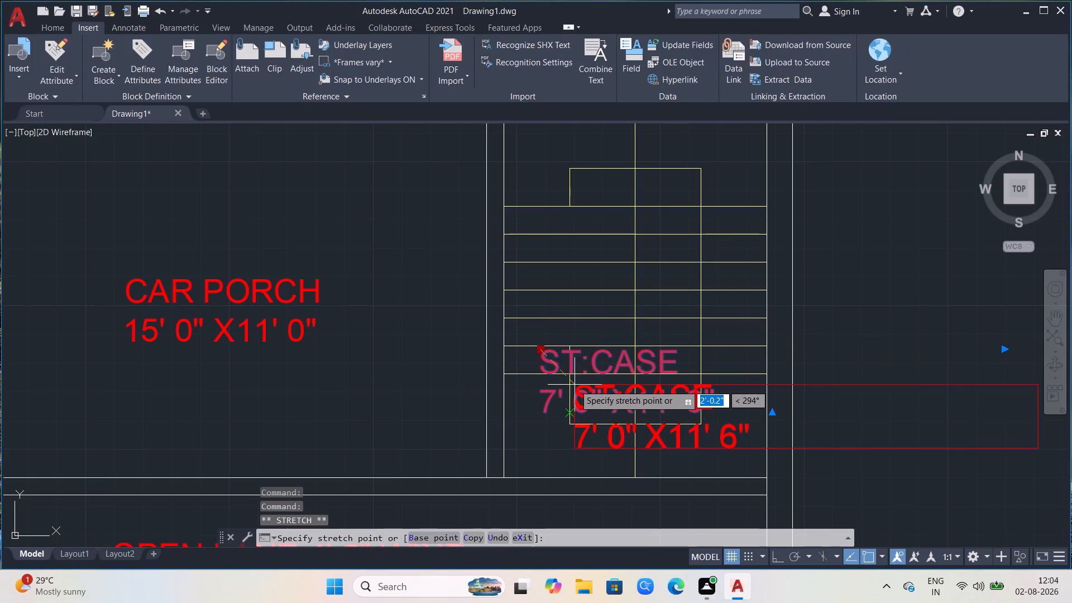
pyautogui.click(559, 387)
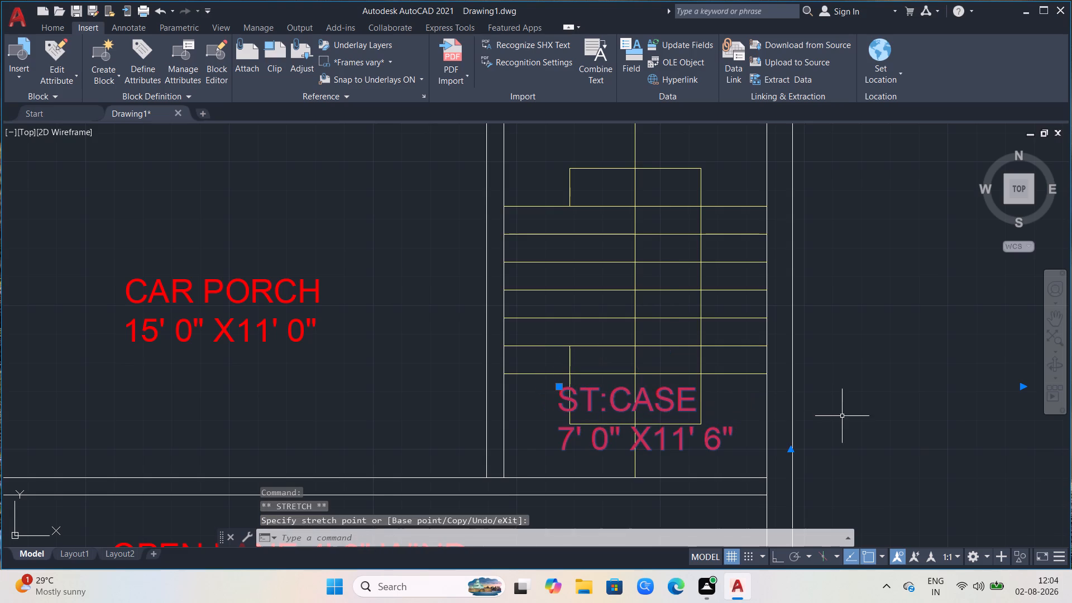
pyautogui.press('Escape')
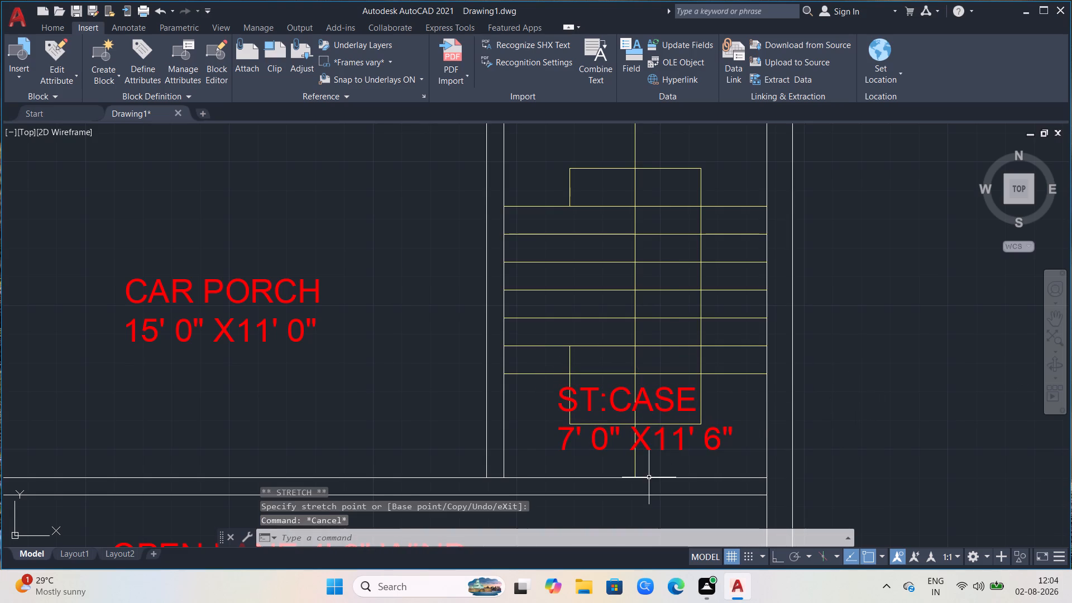
# Trim the stair's vertical centre line where it extends below the lowest tread, behind the ST:CASE label.
pyautogui.write('TR')
pyautogui.press('Return')
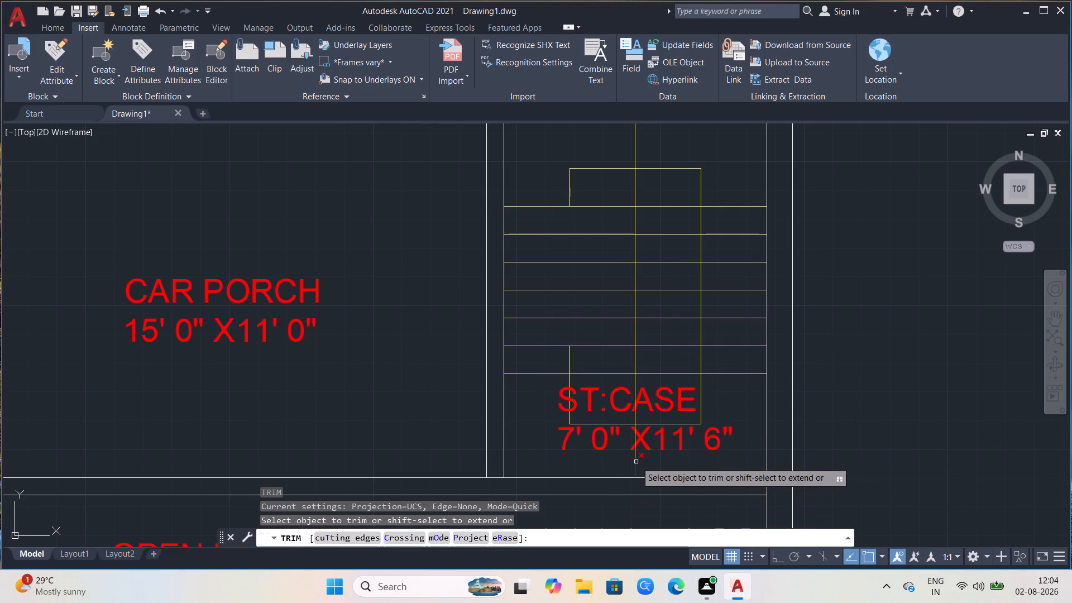
pyautogui.click(636, 462)
pyautogui.click(635, 457)
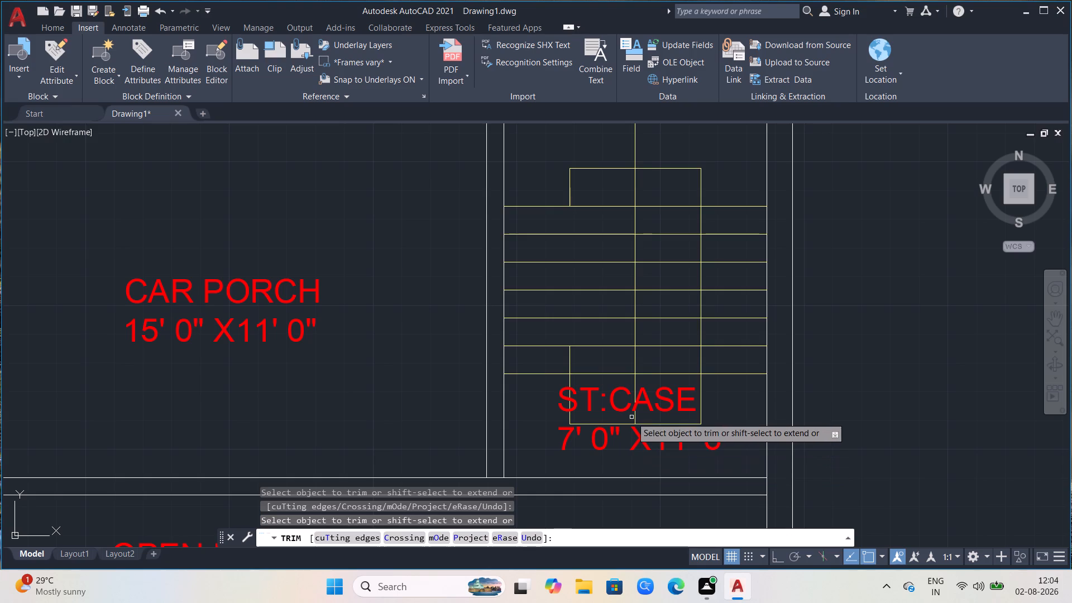
pyautogui.click(634, 417)
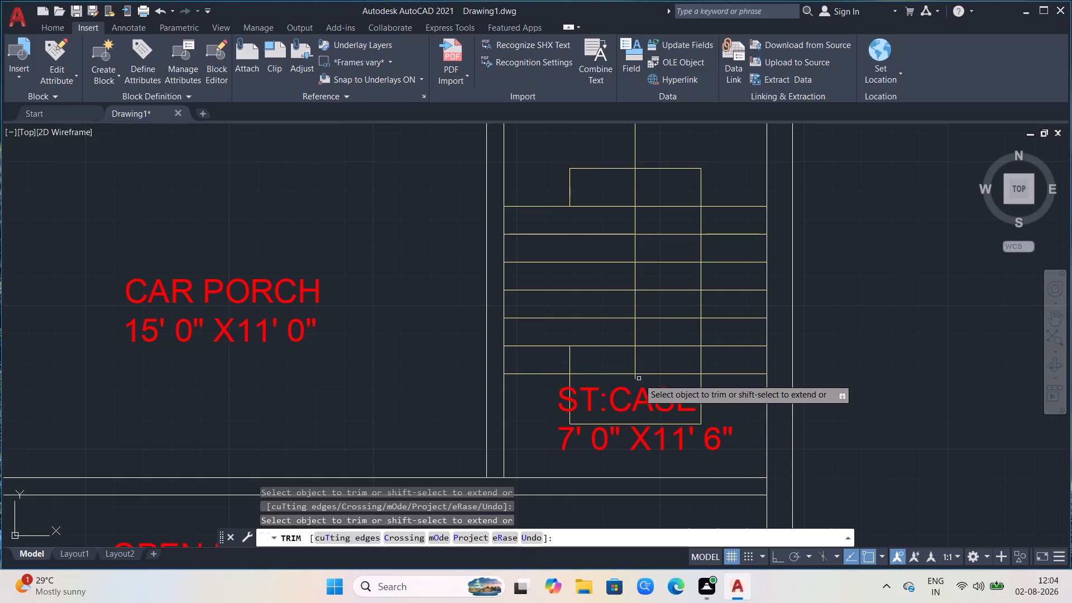
pyautogui.click(635, 379)
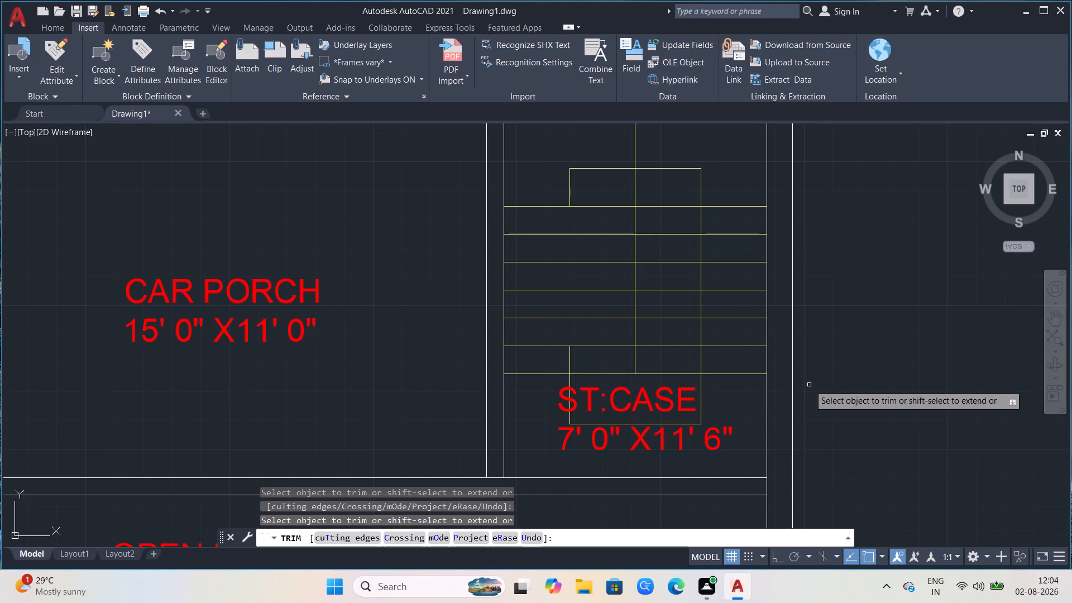
pyautogui.scroll(-2, 809, 385)
pyautogui.scroll(1, 862, 269)
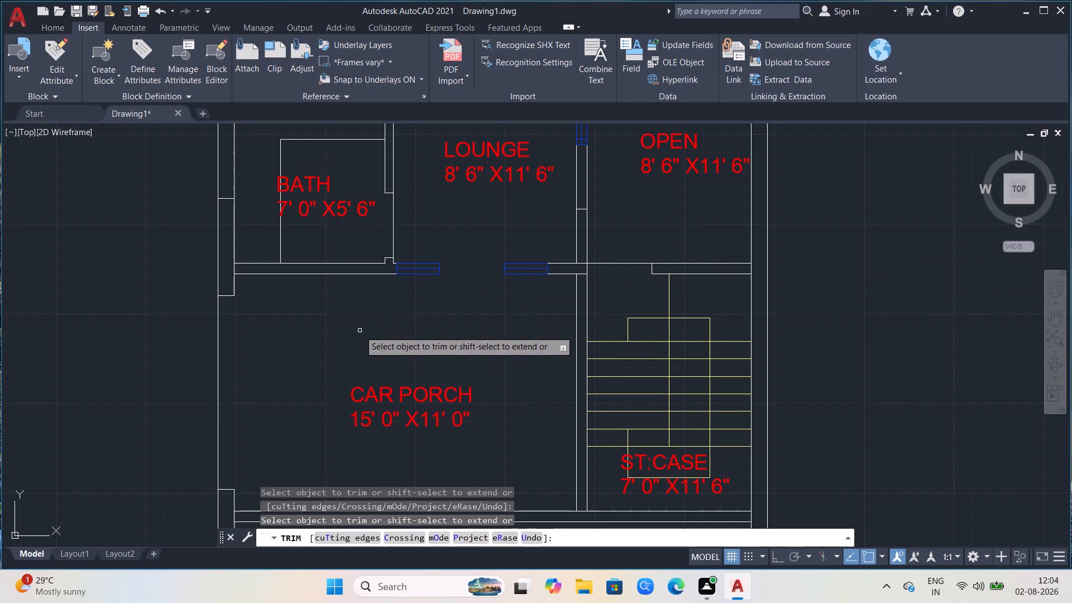
pyautogui.press('Escape')
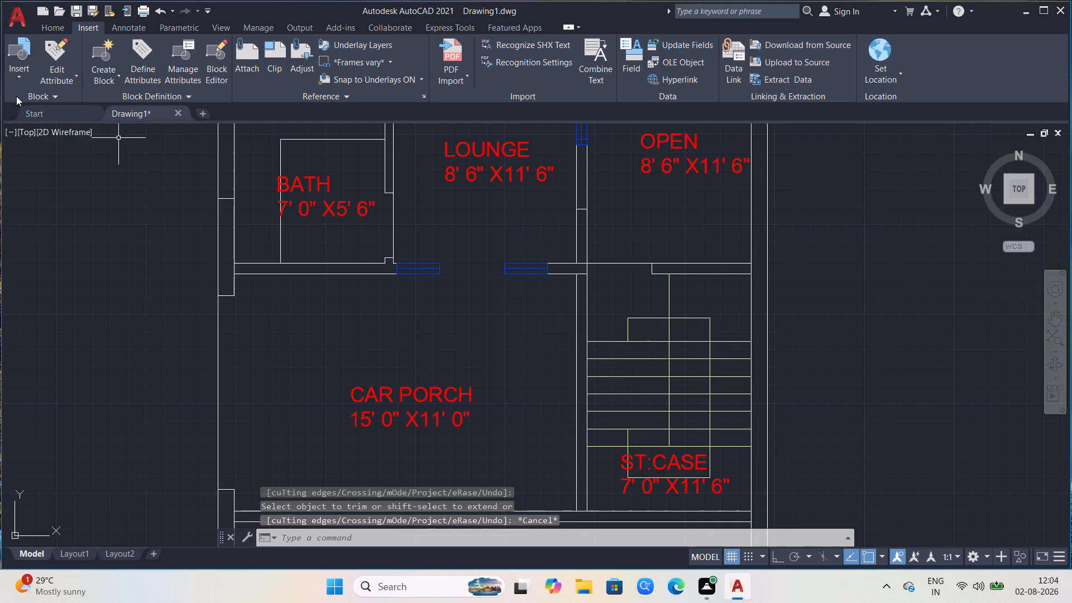
# Offset the stair's vertical centre line 2" to each side.
pyautogui.click(44, 23)
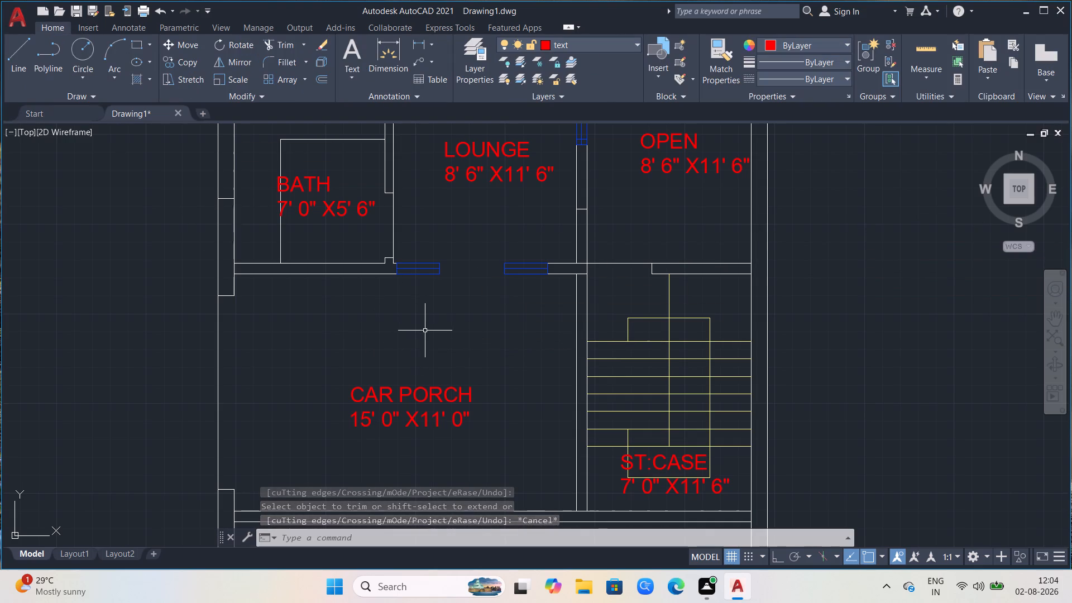
pyautogui.press('o')
pyautogui.press('Return')
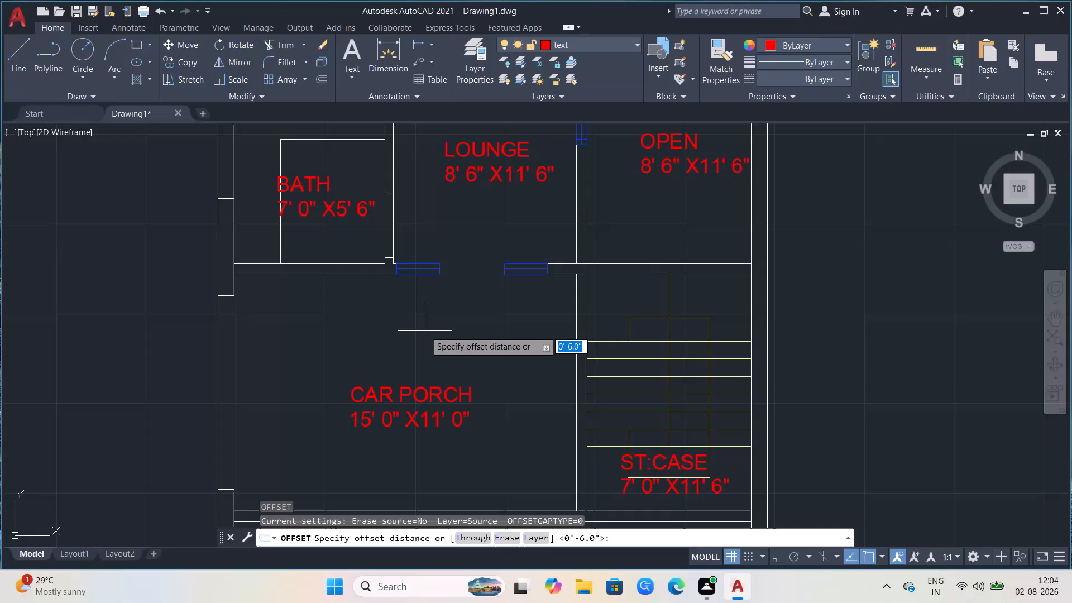
pyautogui.click(666, 339)
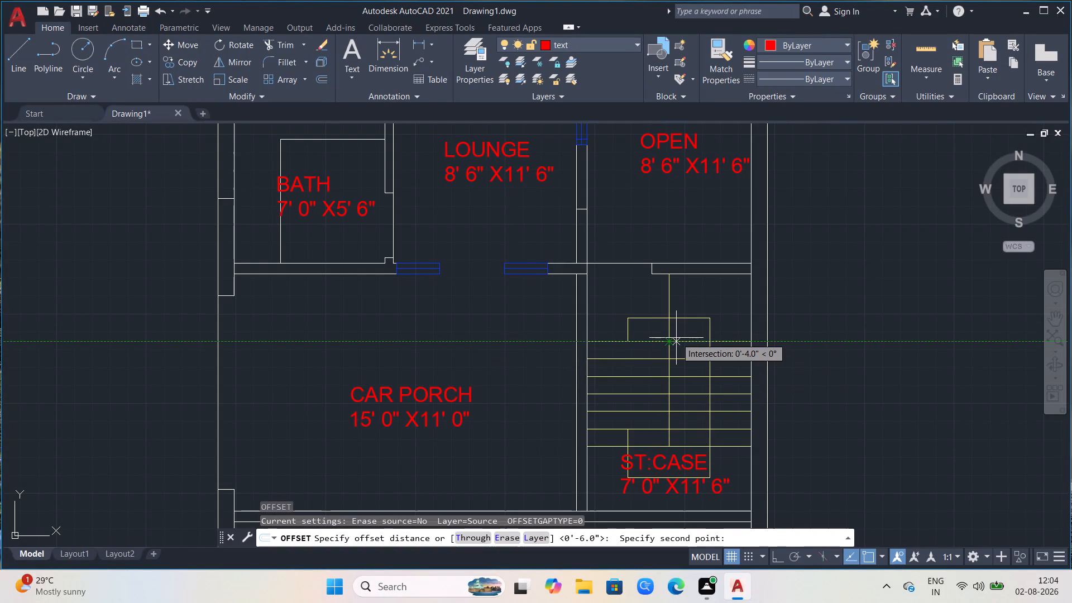
pyautogui.write('2]')
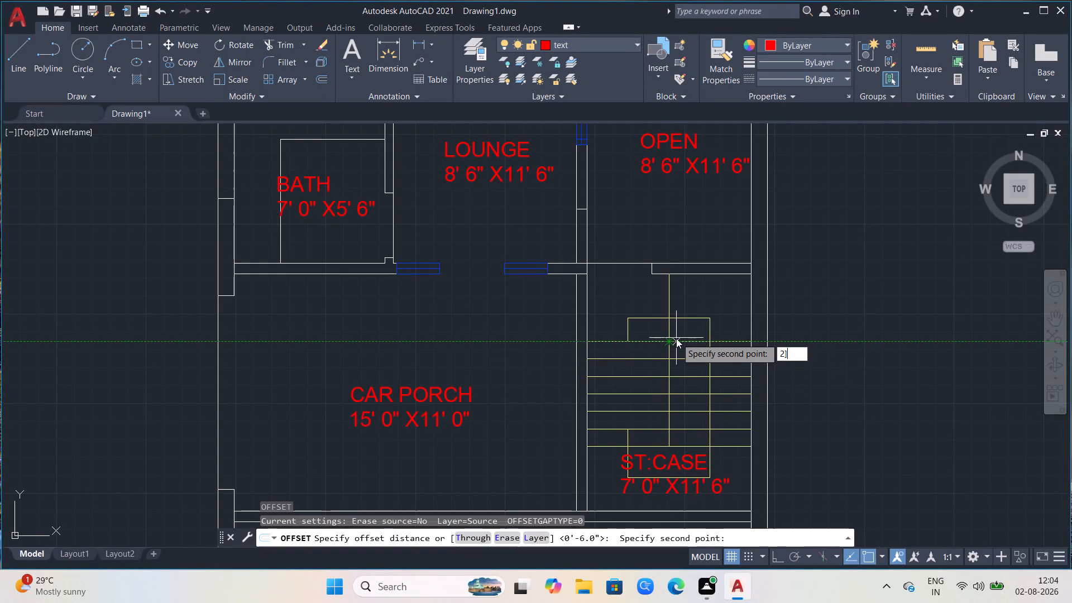
pyautogui.press('Return')
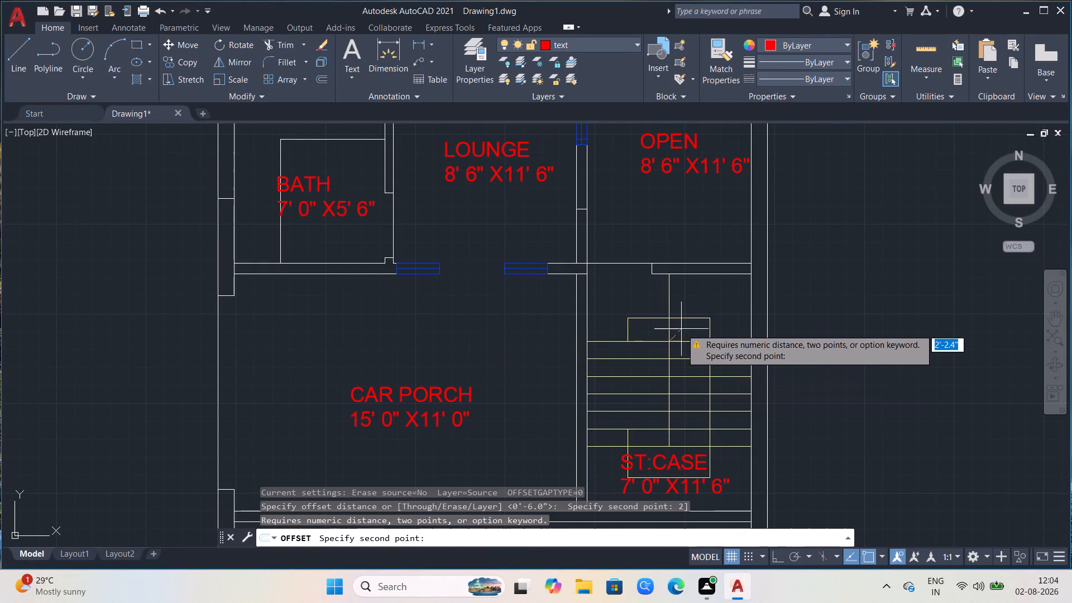
pyautogui.press('2')
pyautogui.press('Return')
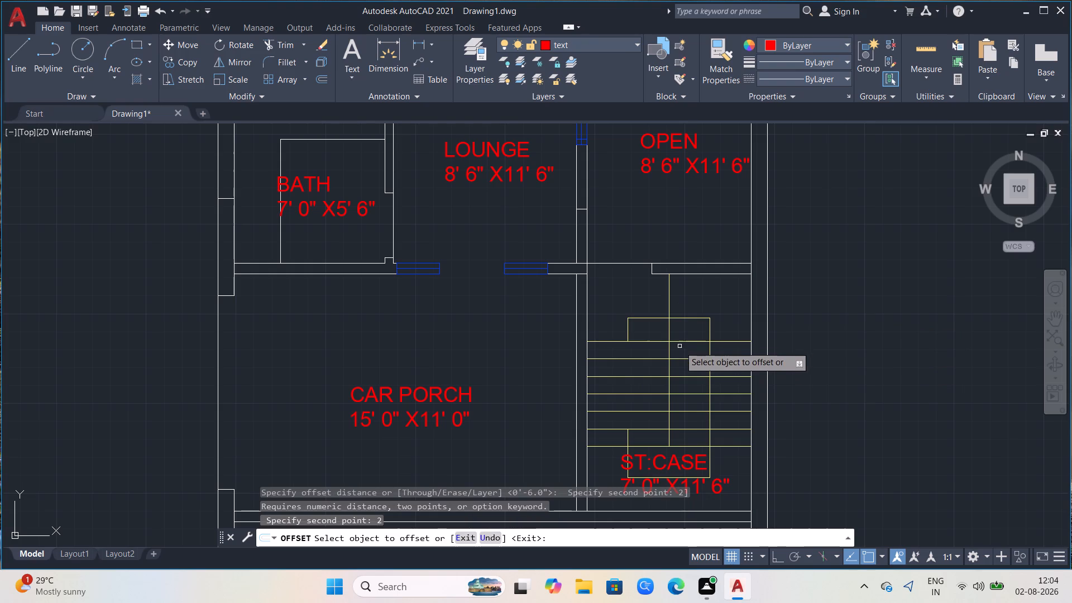
pyautogui.click(670, 352)
pyautogui.click(671, 352)
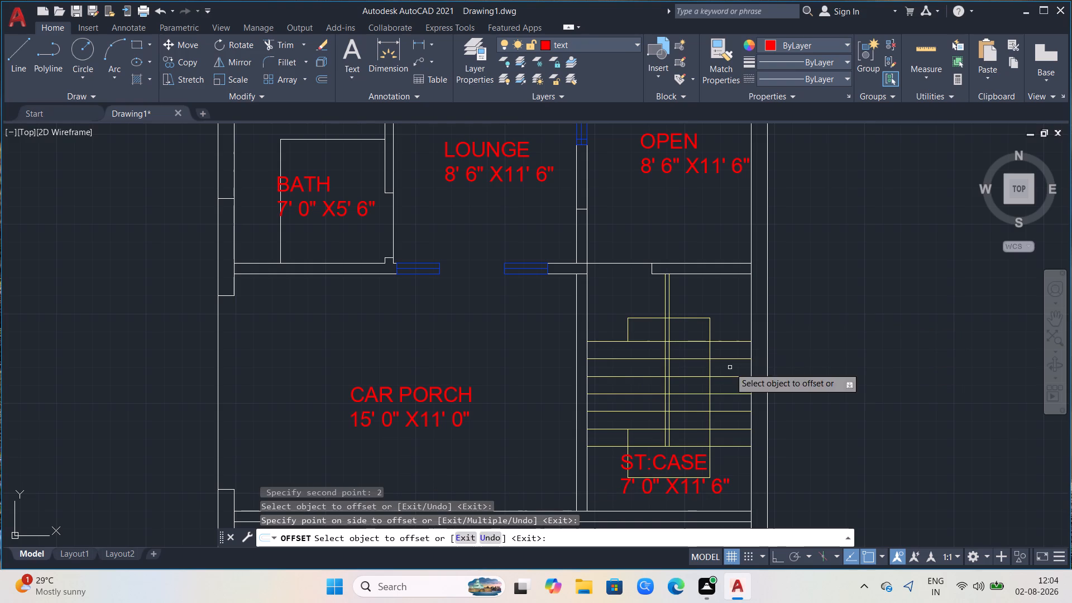
pyautogui.click(669, 348)
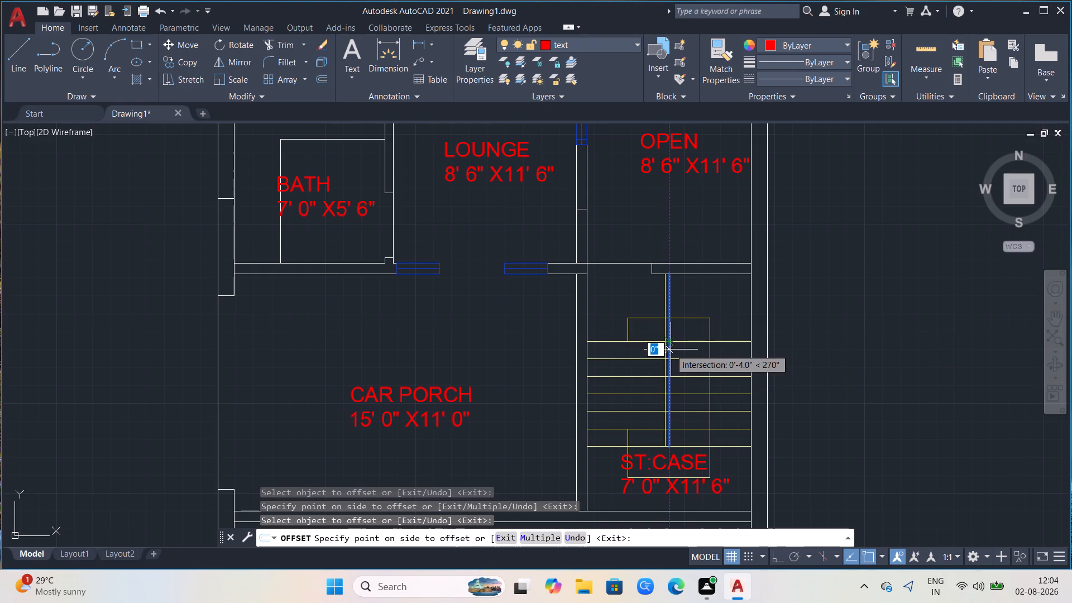
pyautogui.click(672, 350)
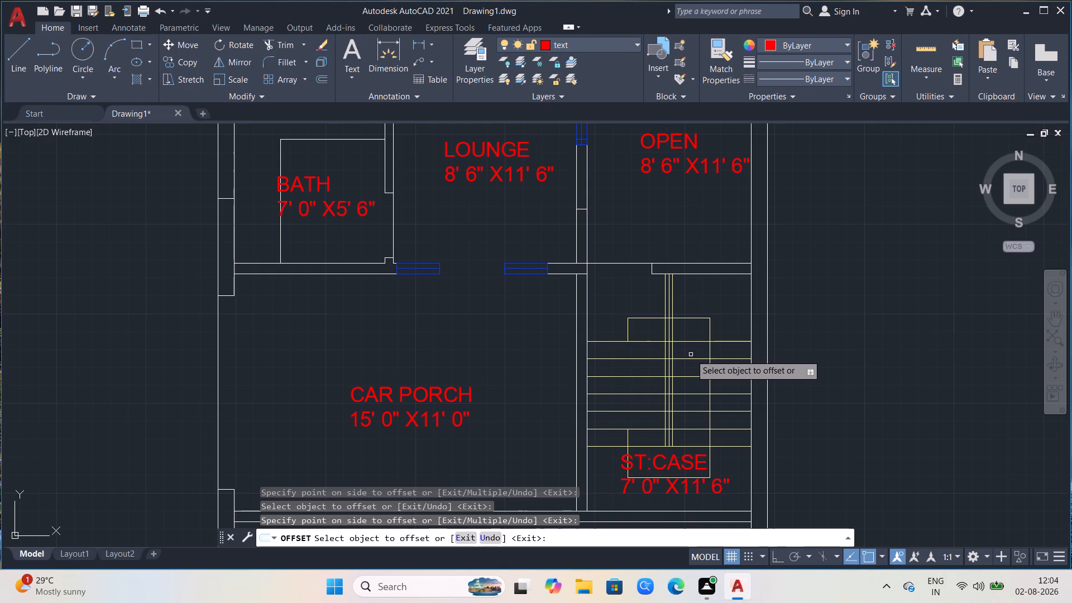
pyautogui.press('Escape')
# Trim both offset lines beside the stair's centre line where they extend above the yellow walking-line rectangle.
pyautogui.scroll(1, 667, 299)
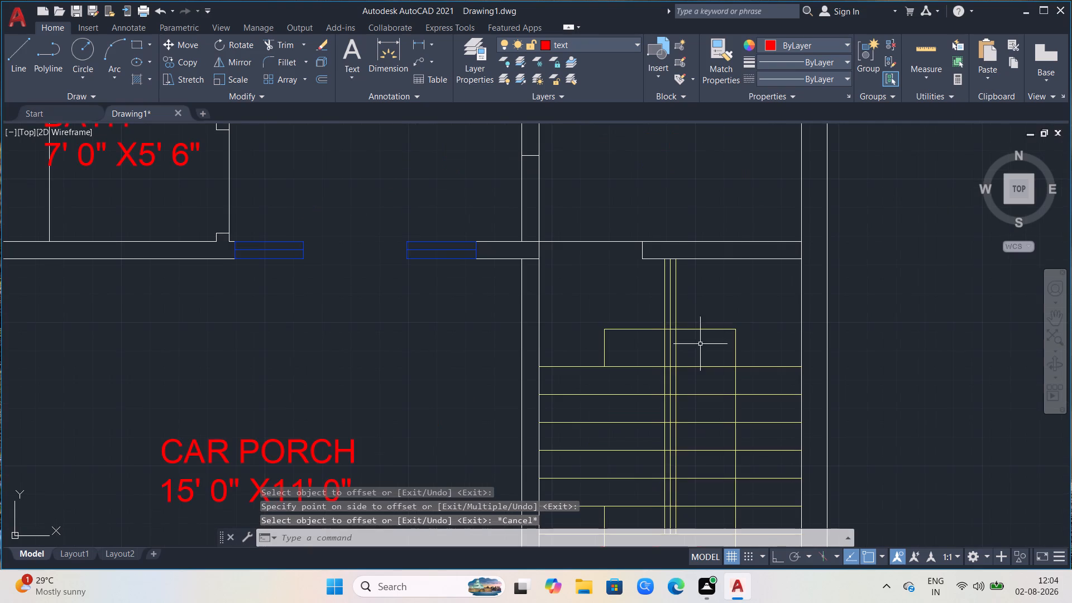
pyautogui.scroll(2, 701, 325)
pyautogui.write('TR')
pyautogui.press('Return')
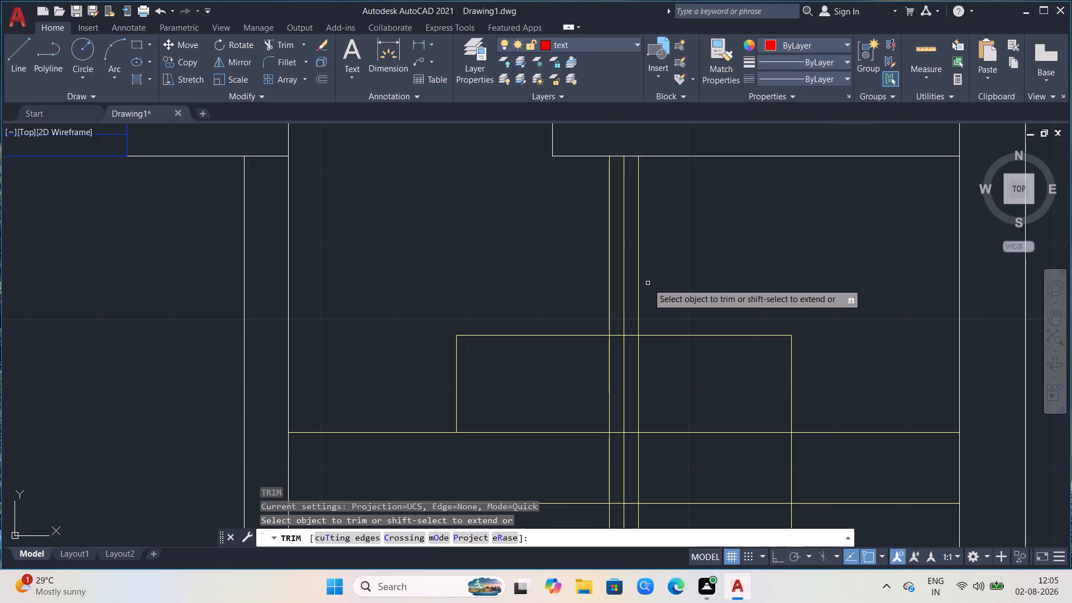
pyautogui.click(640, 283)
pyautogui.scroll(-2, 703, 372)
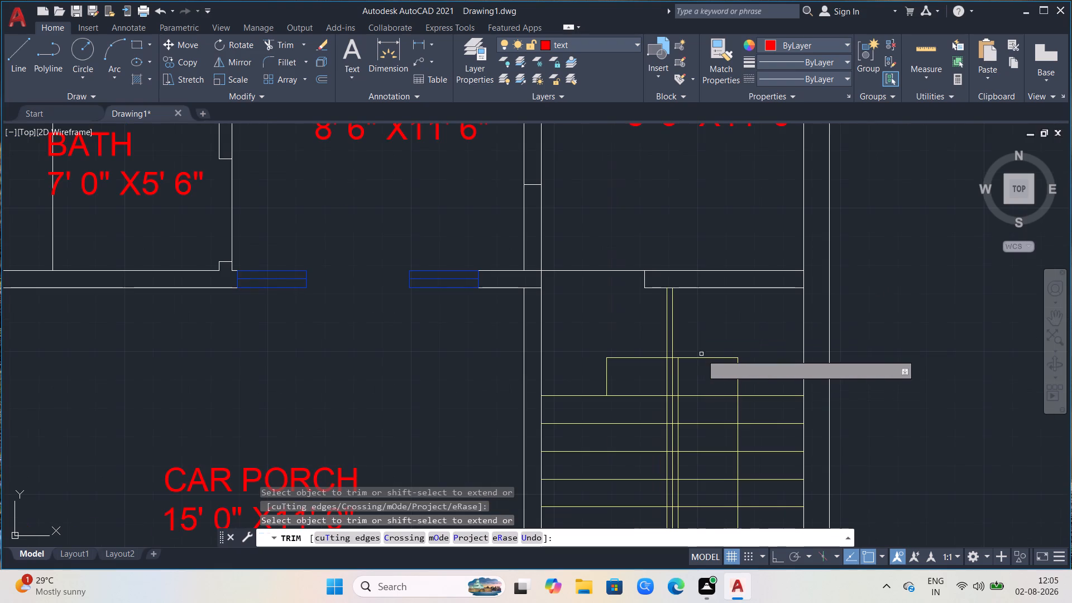
pyautogui.click(667, 322)
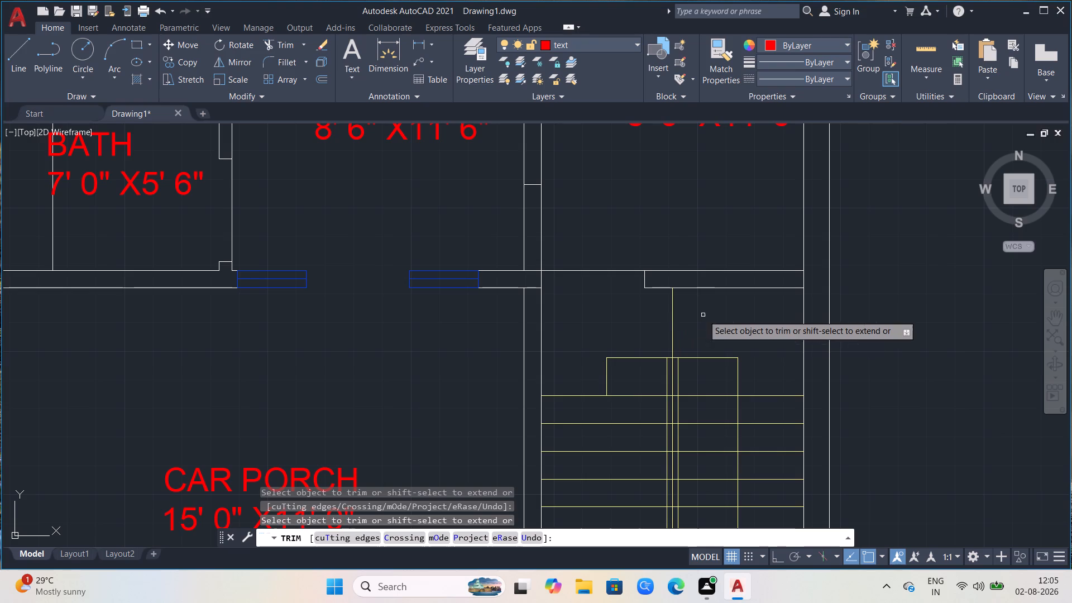
pyautogui.scroll(-1, 855, 285)
pyautogui.scroll(-1, 534, 296)
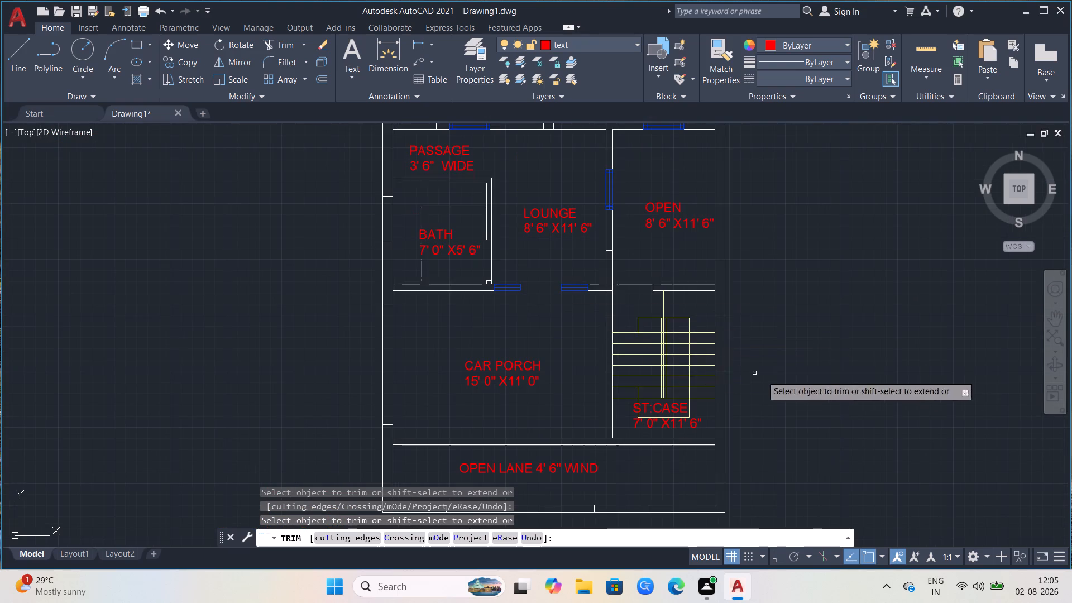
# Undo the last trim, and cut back the offset line left of the stair's centre line to the topmost tread.
pyautogui.scroll(1, 786, 377)
pyautogui.scroll(1, 666, 339)
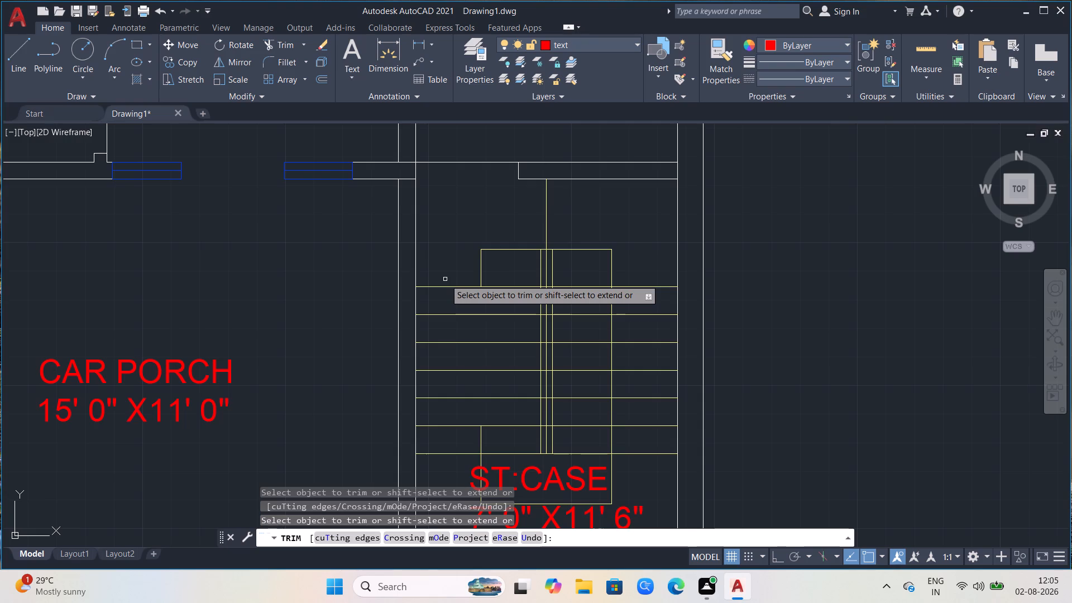
pyautogui.hotkey('ctrl', 'z')
pyautogui.scroll(-2, 423, 314)
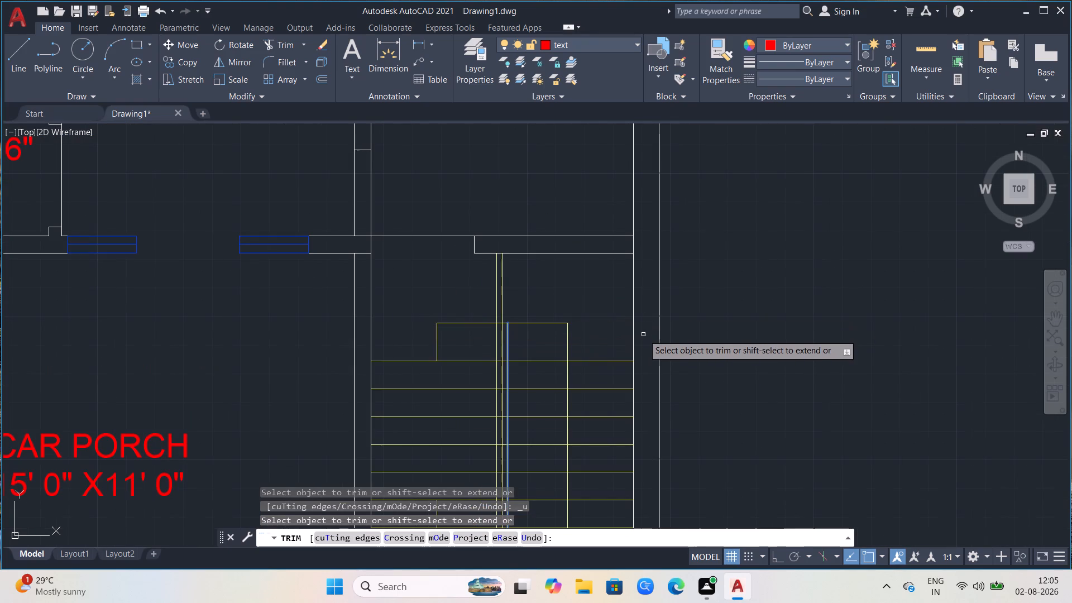
pyautogui.click(498, 337)
pyautogui.click(496, 318)
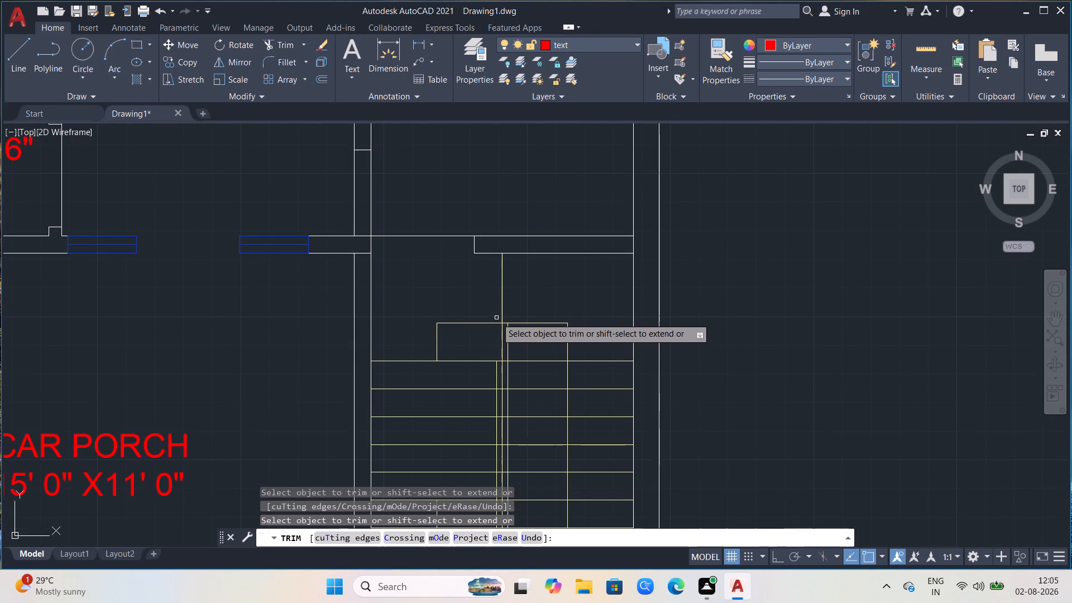
# Trim away the rest of the left offset line, segment by segment between the treads, down to the lowest tread.
pyautogui.scroll(-2, 613, 332)
pyautogui.scroll(2, 572, 371)
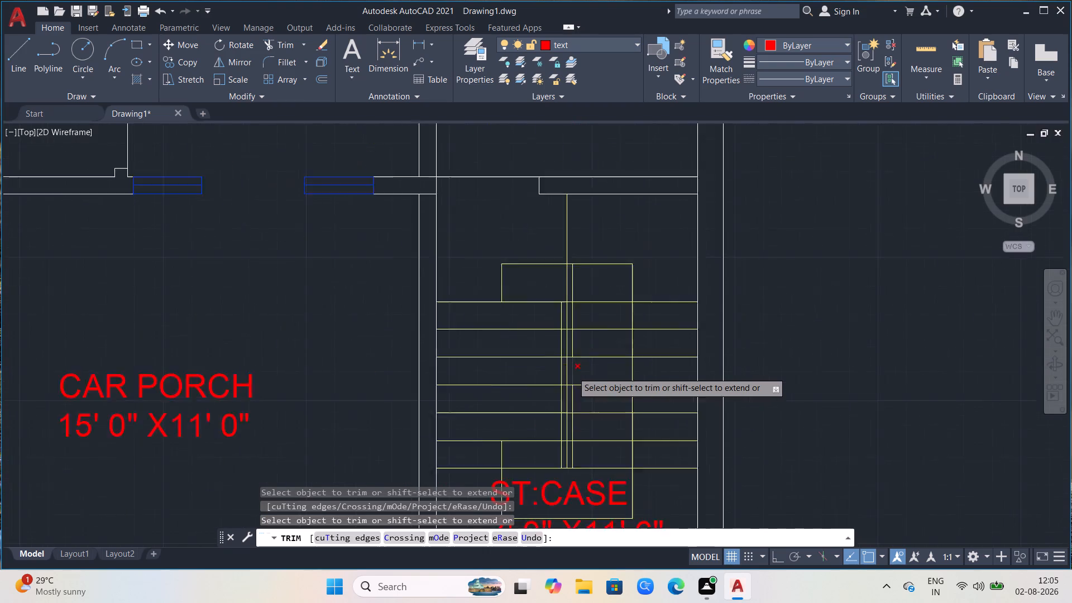
pyautogui.scroll(1, 572, 372)
pyautogui.click(553, 367)
pyautogui.click(556, 340)
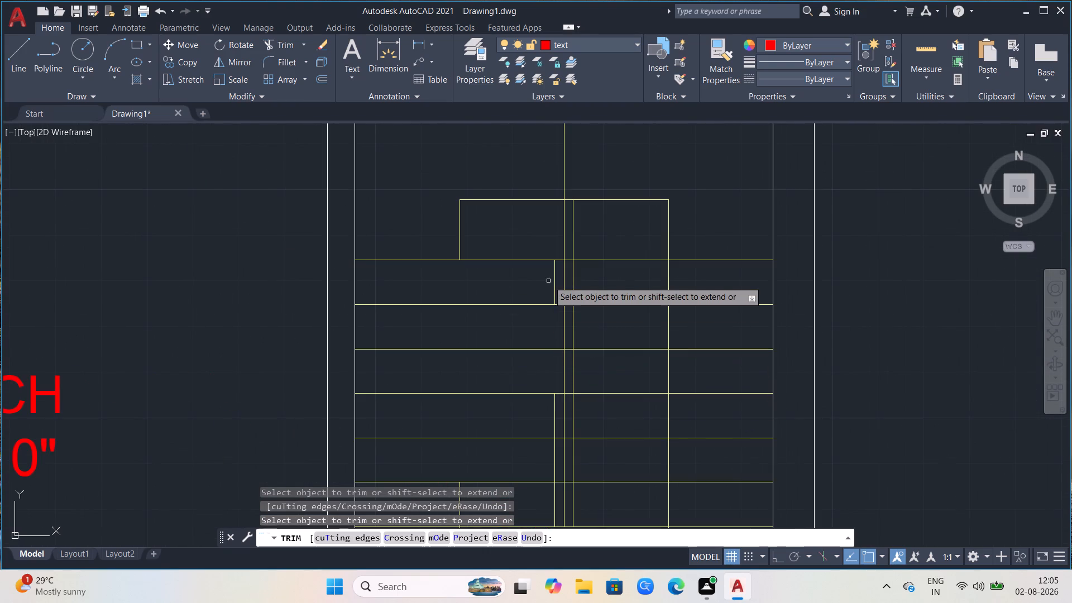
pyautogui.click(555, 285)
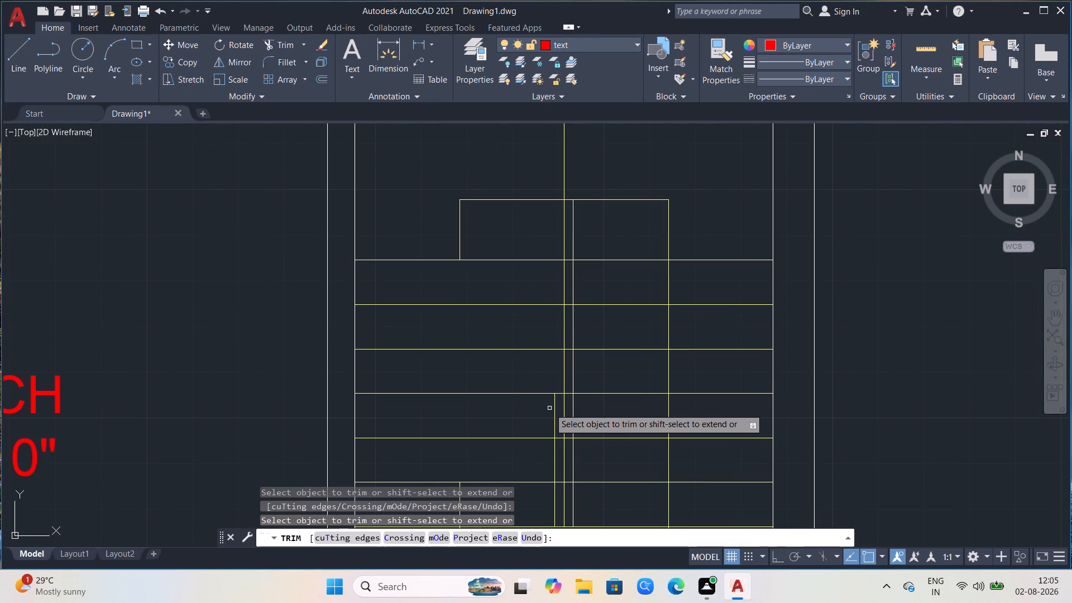
pyautogui.click(554, 411)
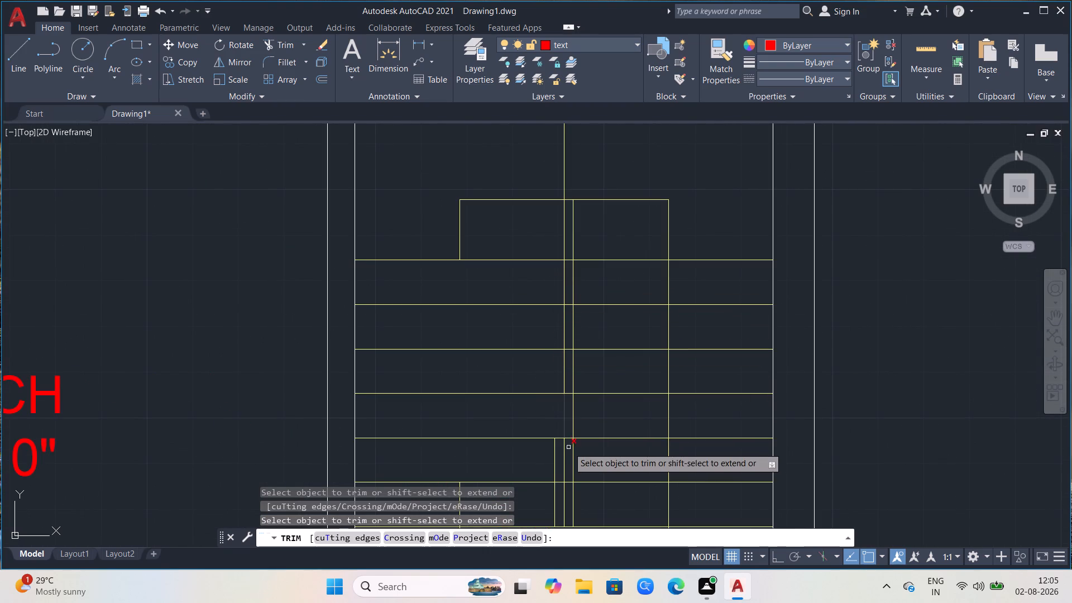
pyautogui.click(553, 462)
pyautogui.scroll(-1, 672, 394)
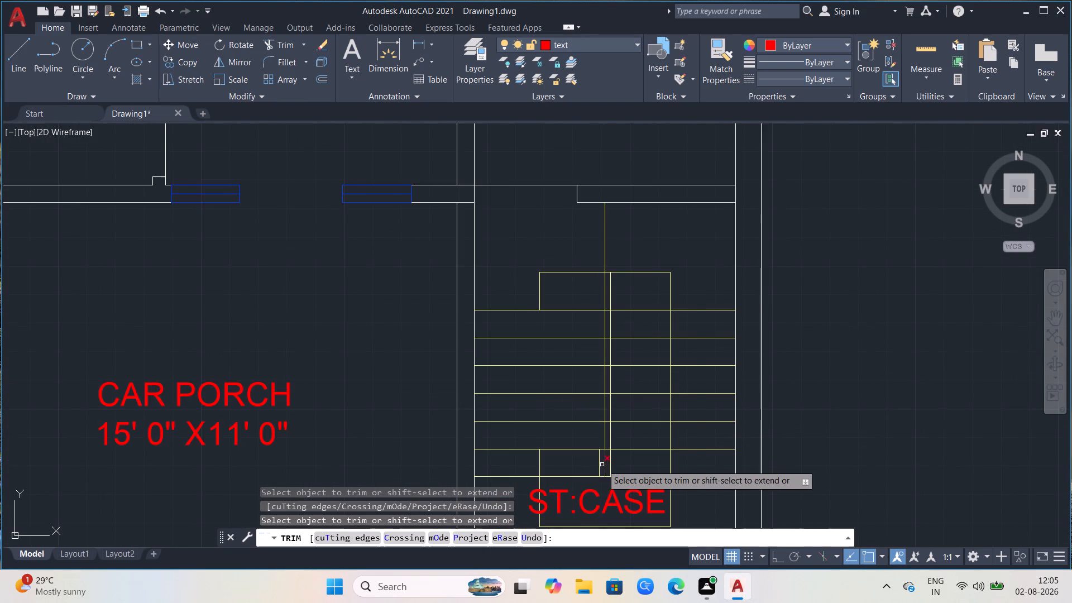
pyautogui.click(598, 460)
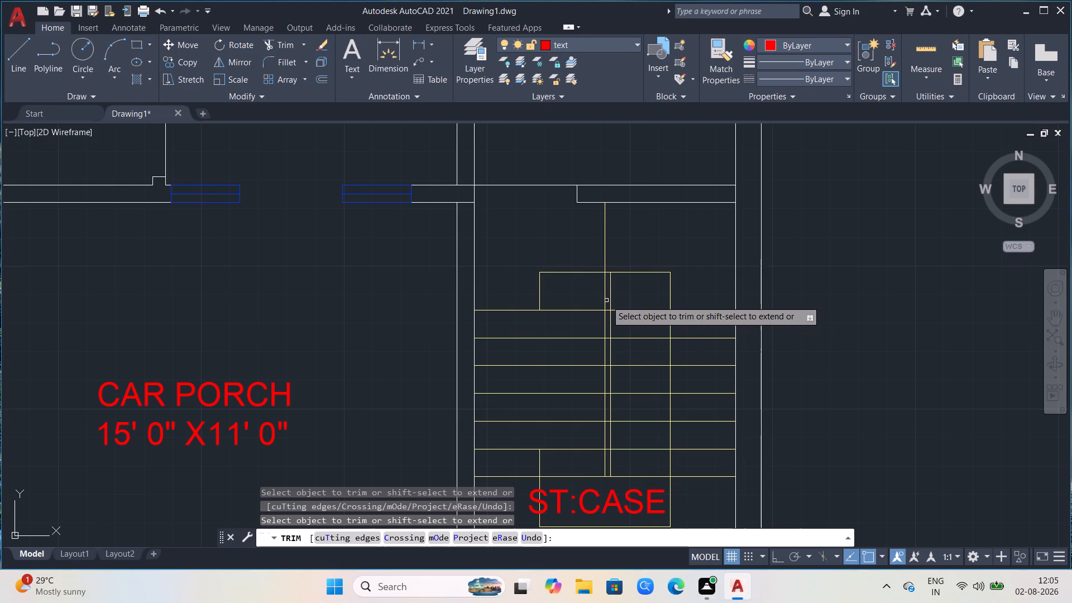
# Trim the right offset line inside the walking-line rectangle where it extends above the topmost tread.
pyautogui.click(609, 298)
# Trim the five intermediate tread lines between the stair's centre line and the right offset line, and end the Trim command.
pyautogui.scroll(-2, 845, 305)
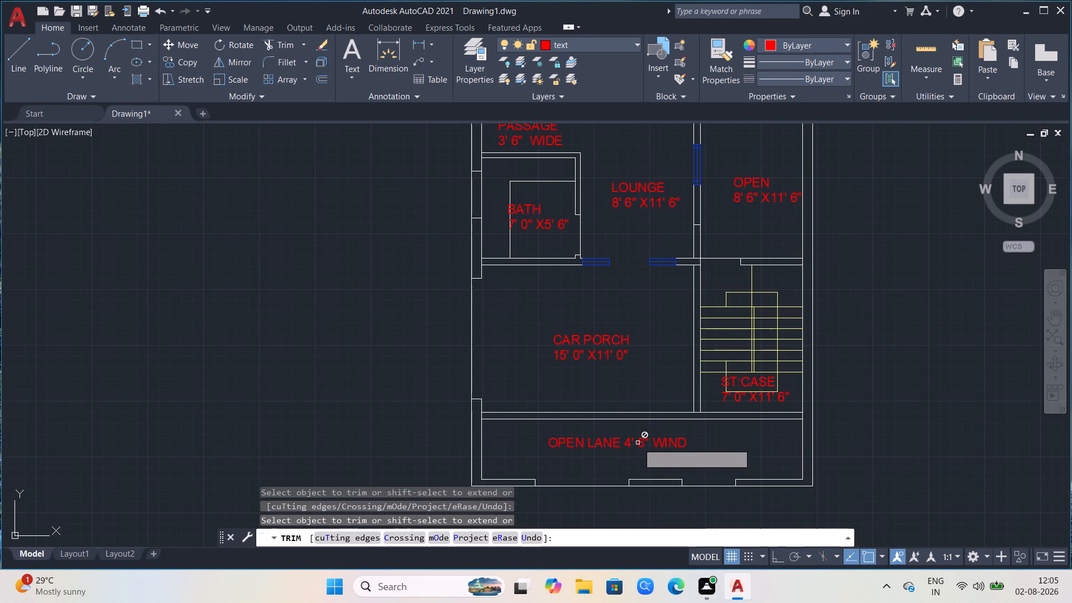
pyautogui.scroll(3, 793, 336)
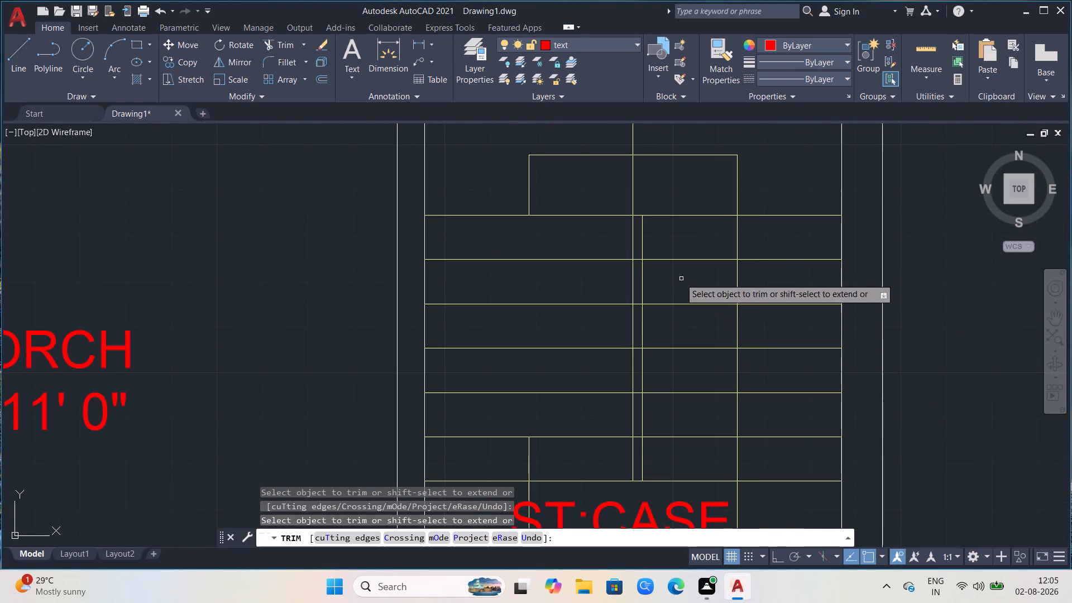
pyautogui.click(635, 259)
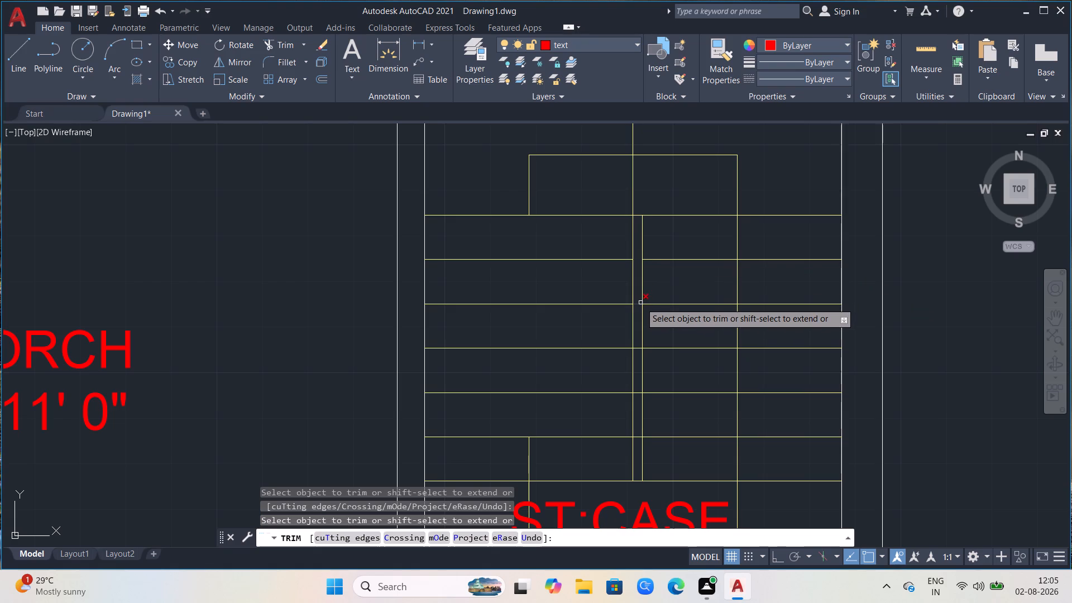
pyautogui.click(639, 304)
pyautogui.click(638, 347)
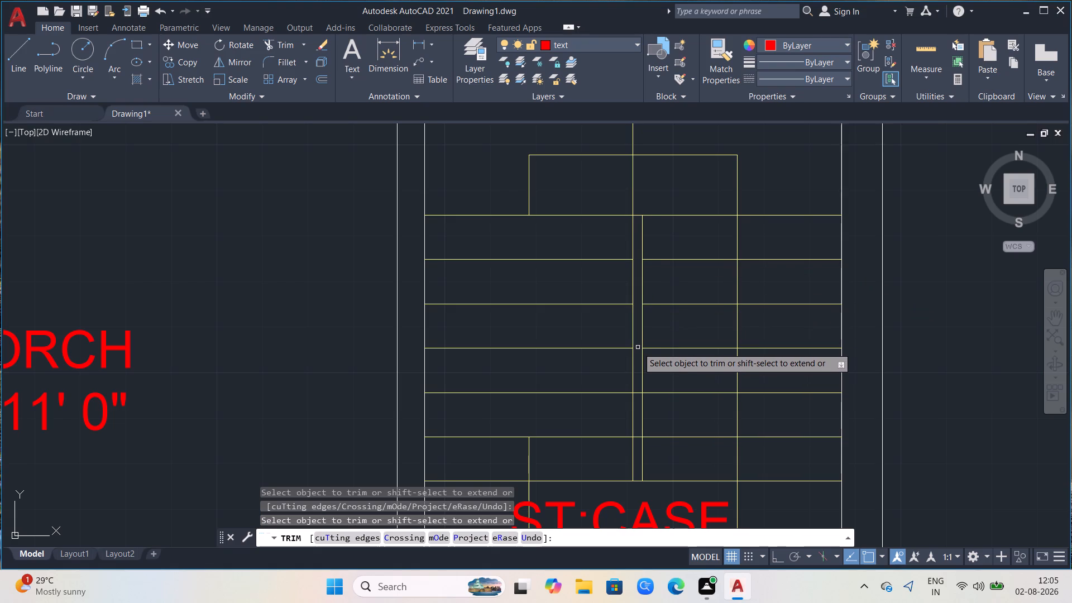
pyautogui.click(636, 392)
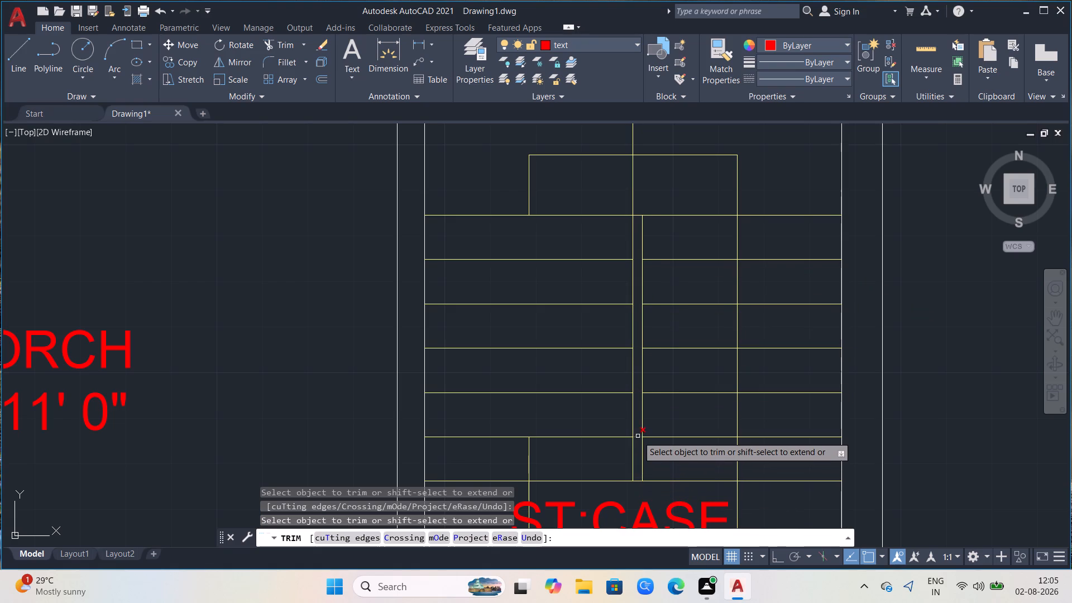
pyautogui.click(638, 436)
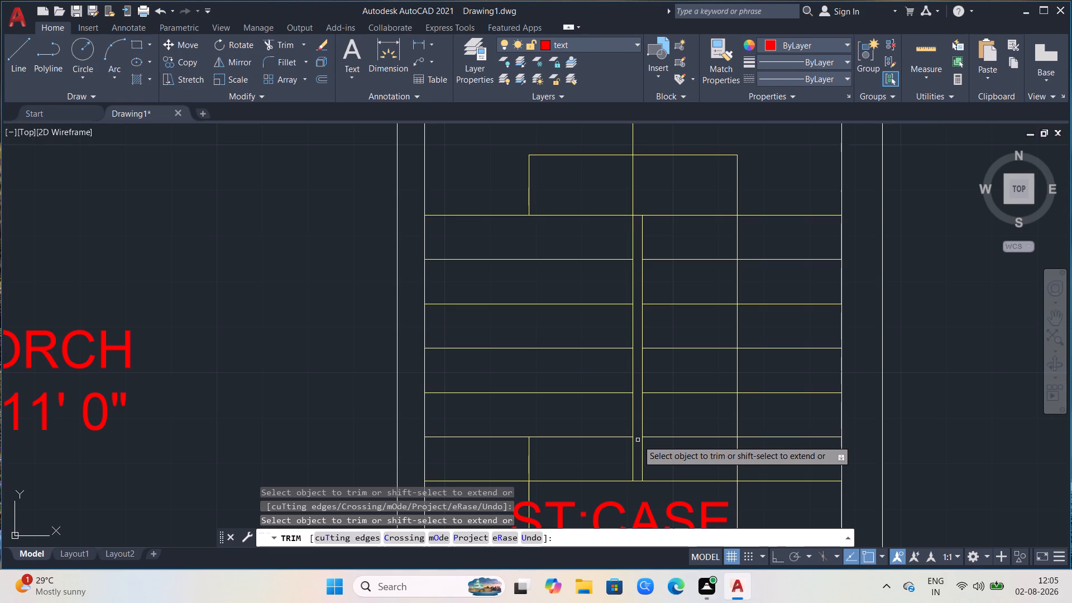
pyautogui.scroll(-2, 513, 249)
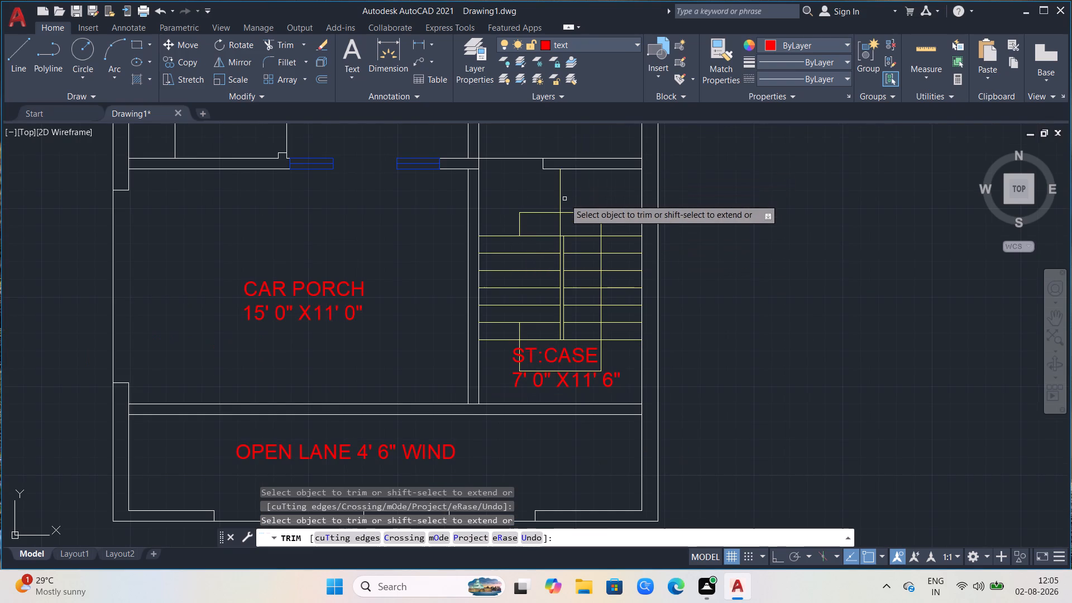
pyautogui.scroll(1, 567, 204)
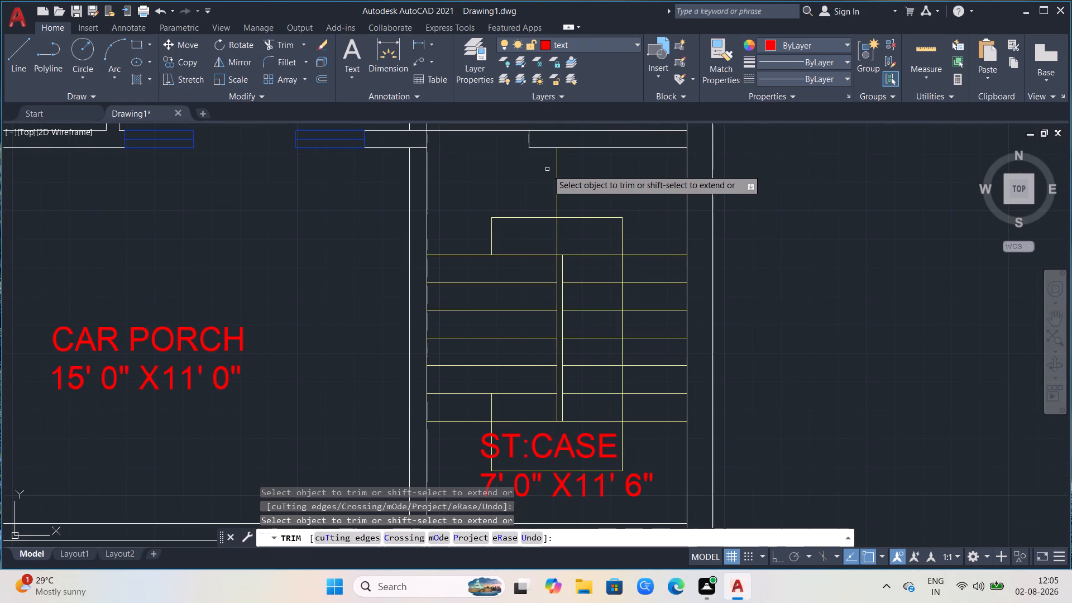
pyautogui.press('Escape')
# On the walls layer, draw a short vertical line across the wall above the stair, continuing the stair's centre line.
pyautogui.scroll(-1, 277, 332)
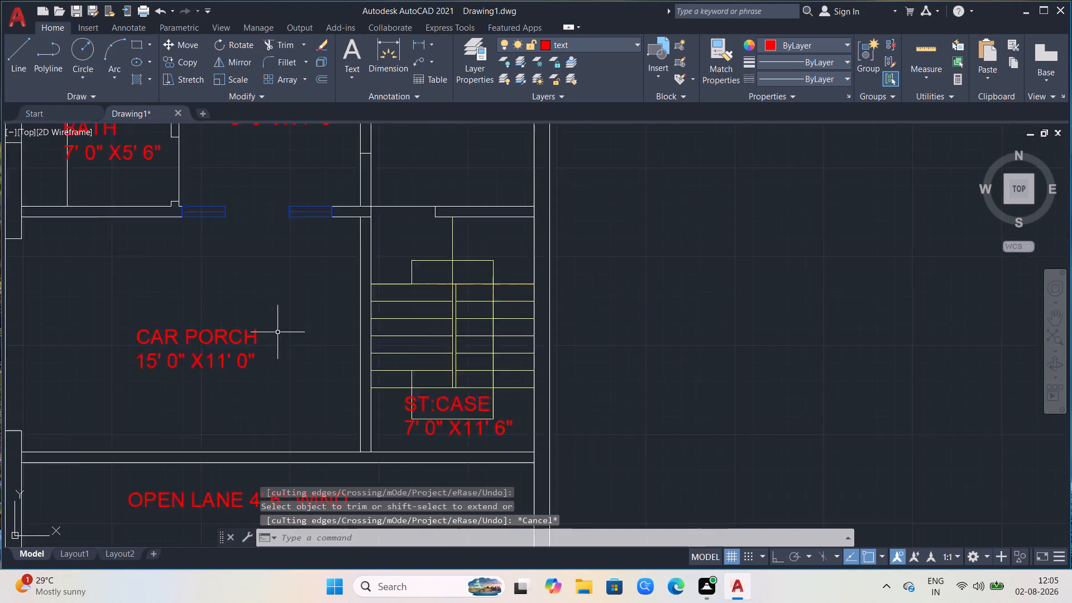
pyautogui.scroll(-1, 277, 332)
pyautogui.scroll(-1, 526, 247)
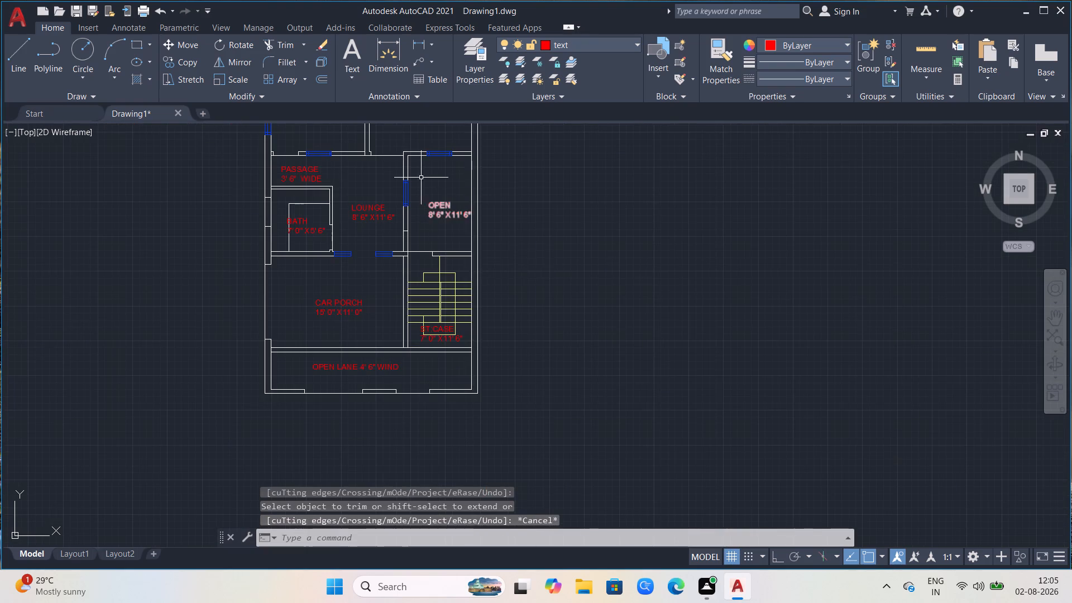
pyautogui.scroll(-1, 420, 176)
pyautogui.scroll(-1, 774, 236)
pyautogui.scroll(1, 654, 137)
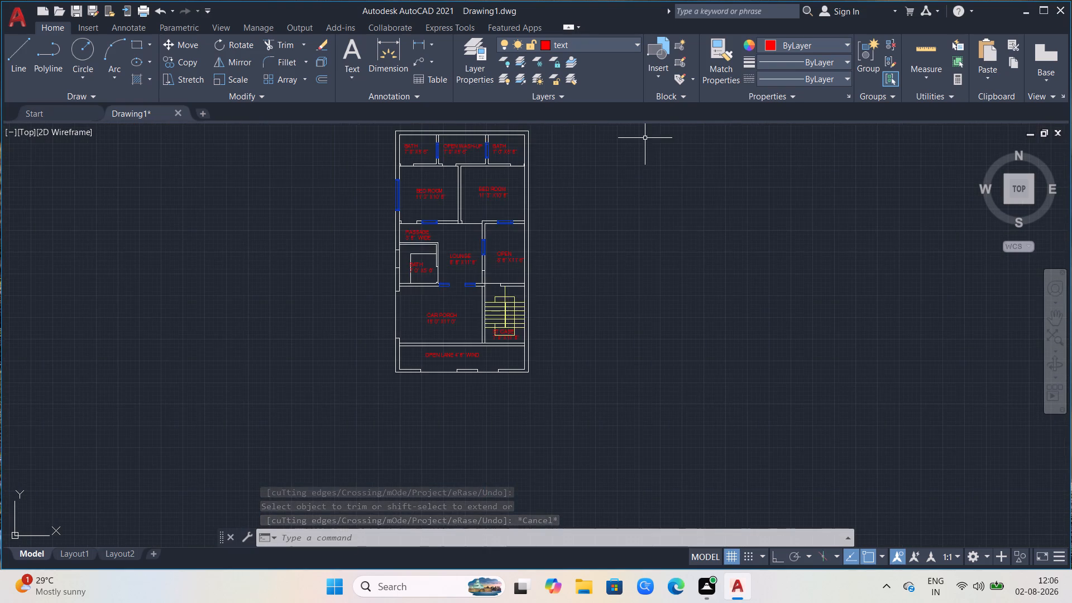
pyautogui.scroll(1, 645, 138)
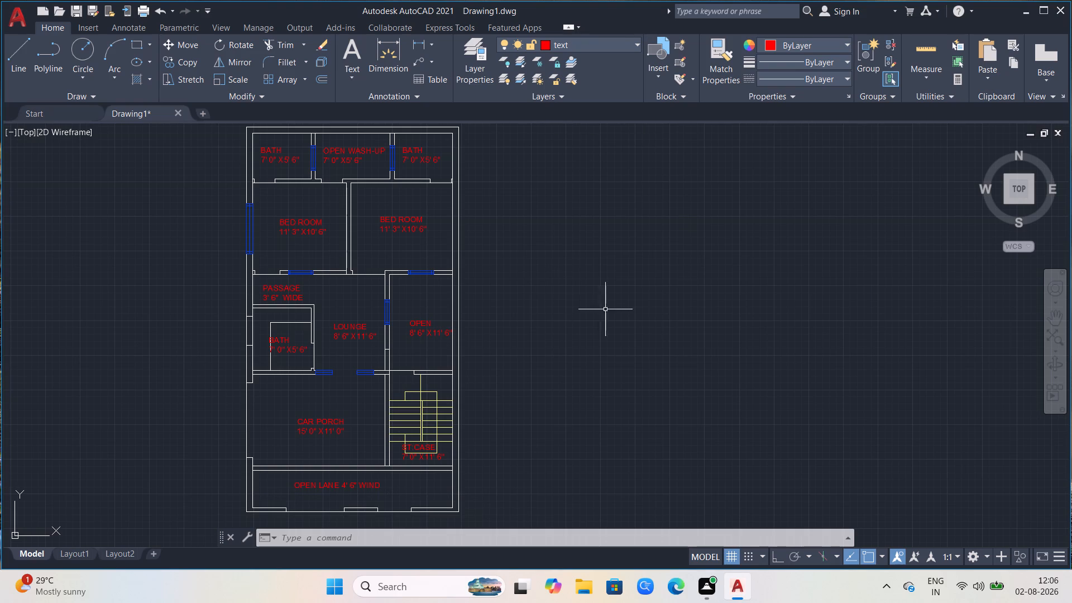
pyautogui.scroll(-1, 649, 412)
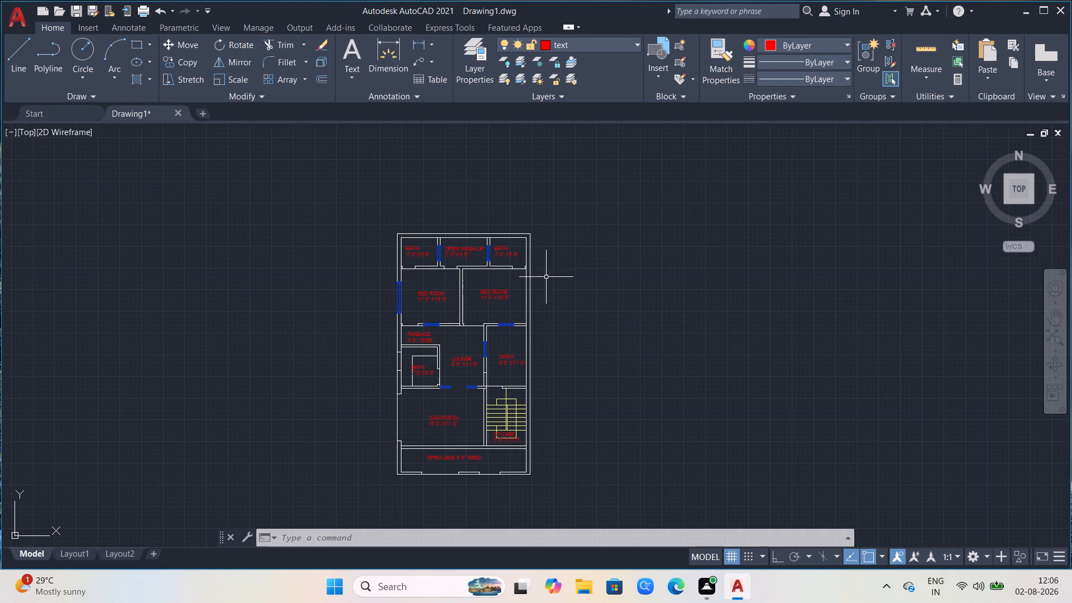
pyautogui.click(599, 45)
pyautogui.click(582, 108)
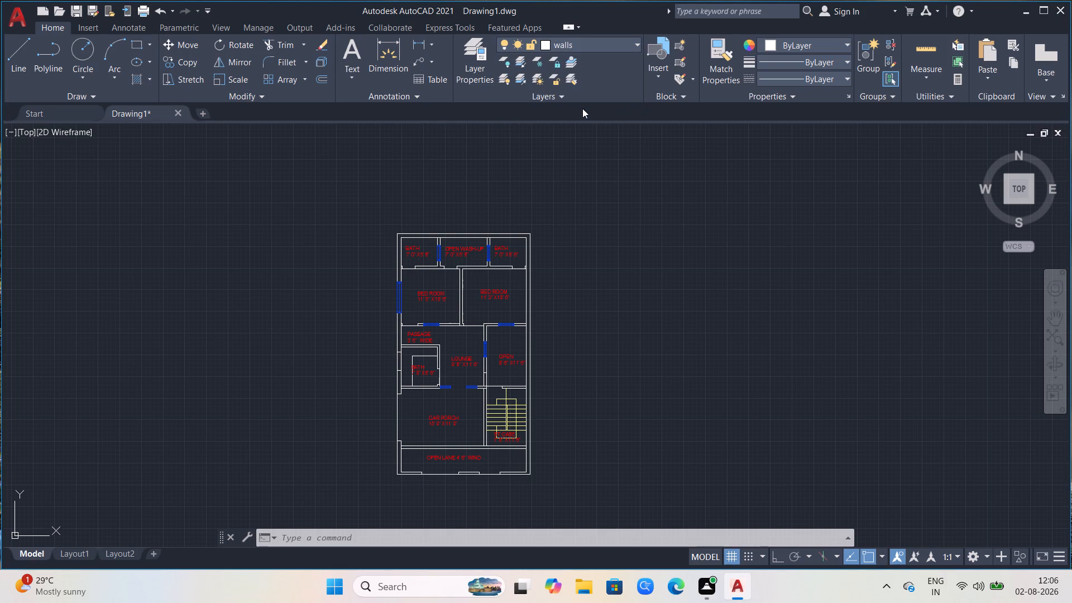
pyautogui.scroll(1, 473, 280)
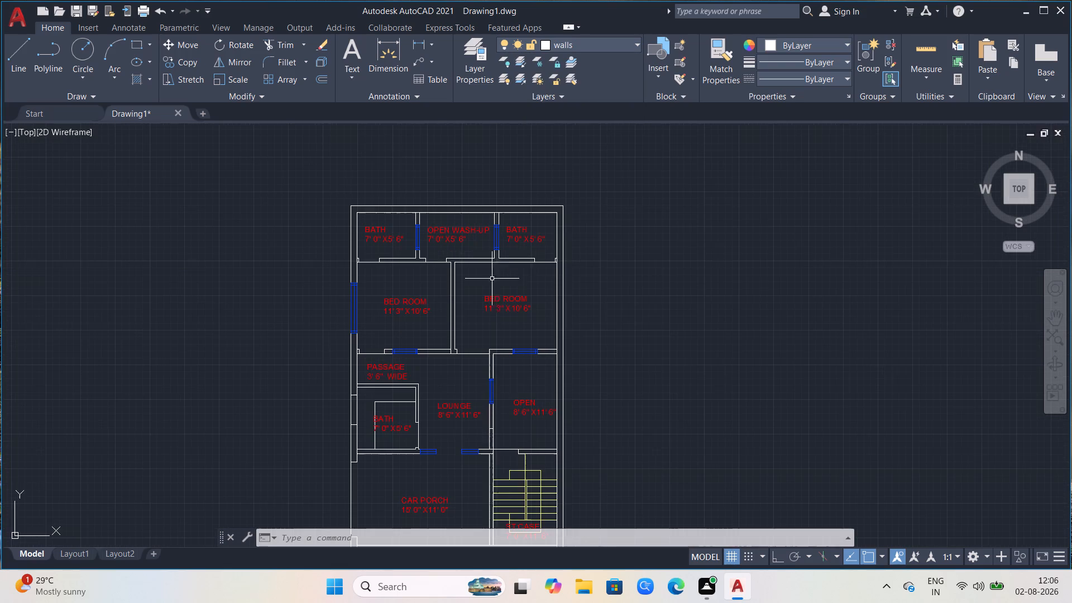
pyautogui.scroll(-2, 548, 268)
pyautogui.scroll(2, 556, 396)
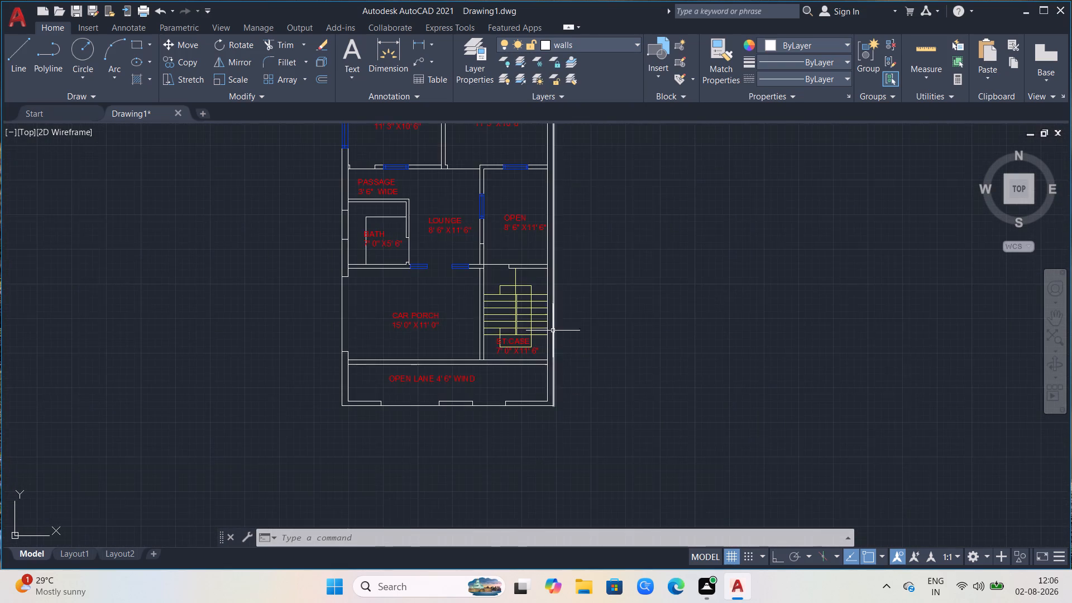
pyautogui.scroll(1, 544, 303)
pyautogui.scroll(3, 496, 245)
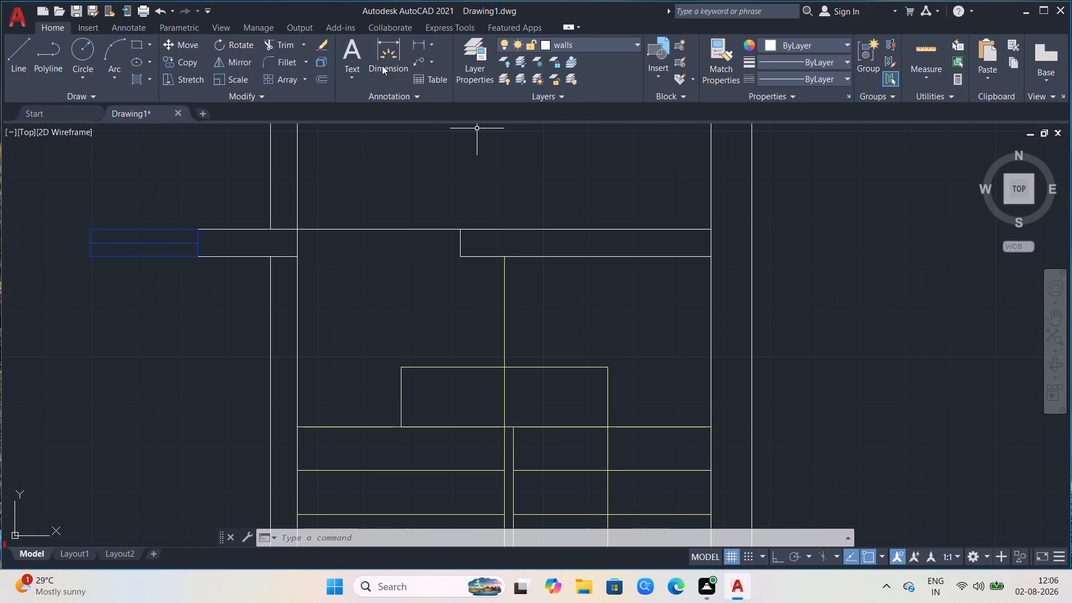
pyautogui.click(23, 50)
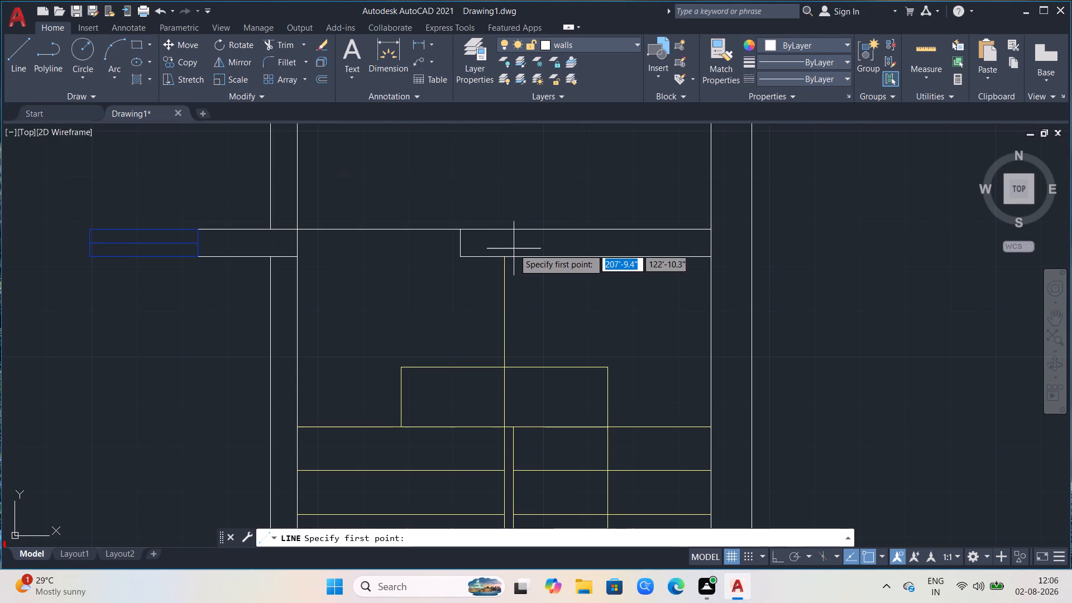
pyautogui.click(506, 259)
pyautogui.click(504, 226)
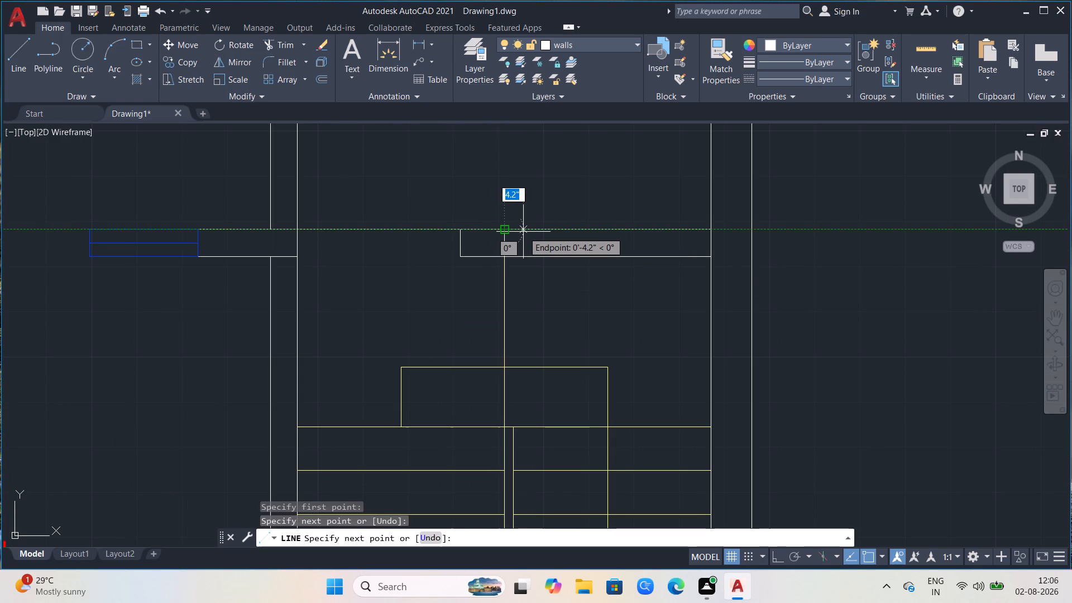
pyautogui.press('Return')
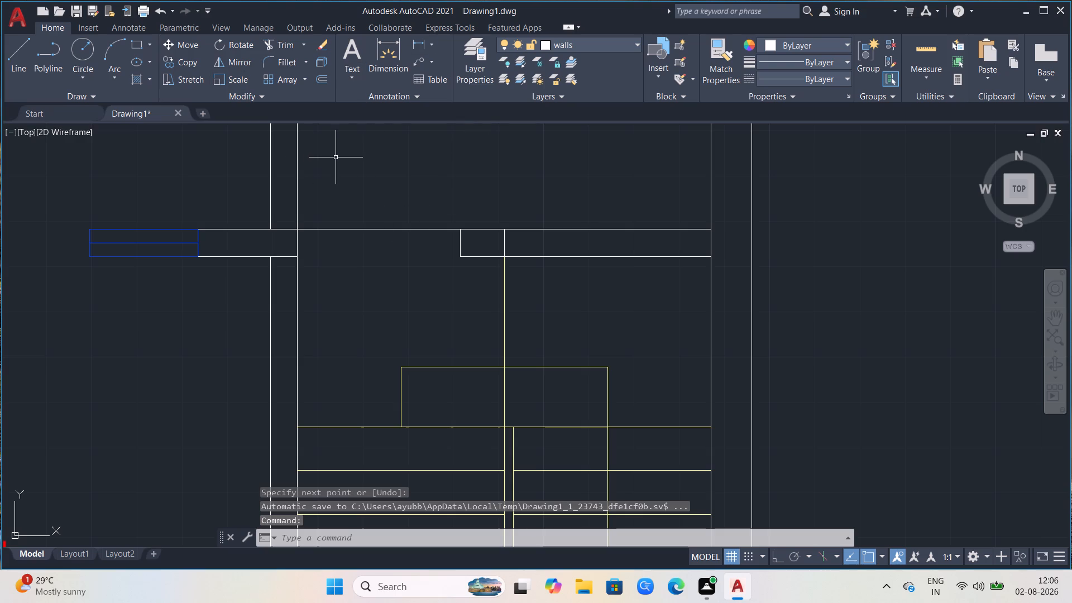
# Trim the wall's lower face left of the new vertical line and remove the old wall end line.
pyautogui.write('TR')
pyautogui.press('Return')
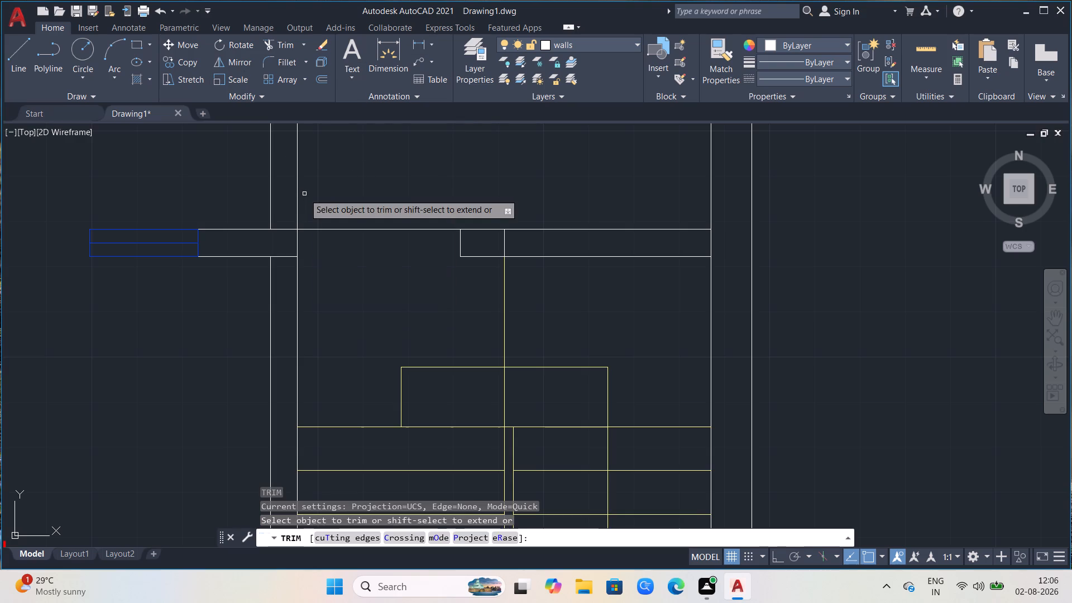
pyautogui.click(472, 257)
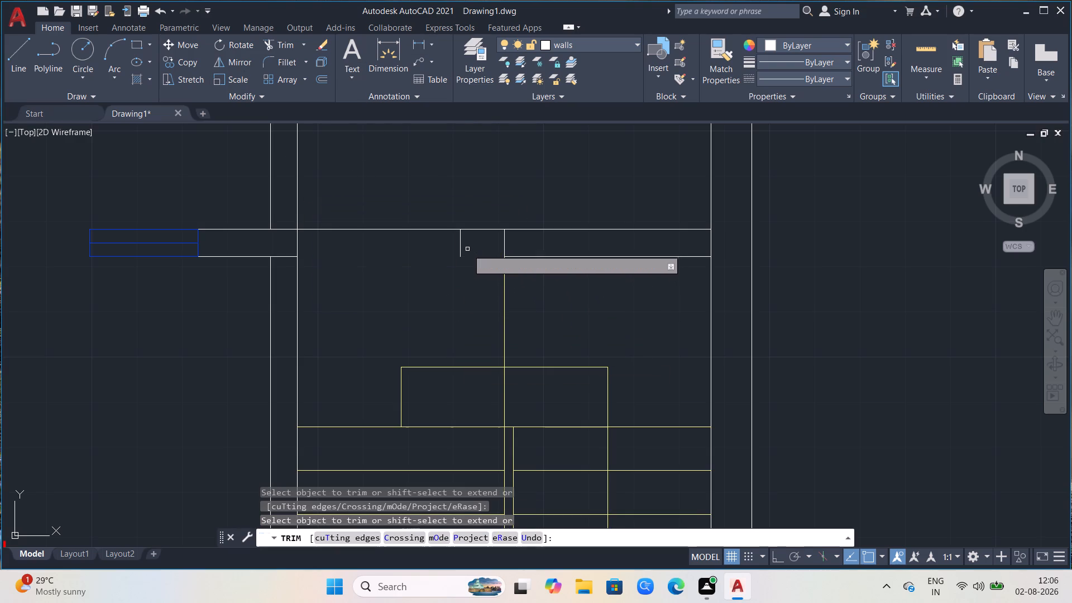
pyautogui.click(462, 244)
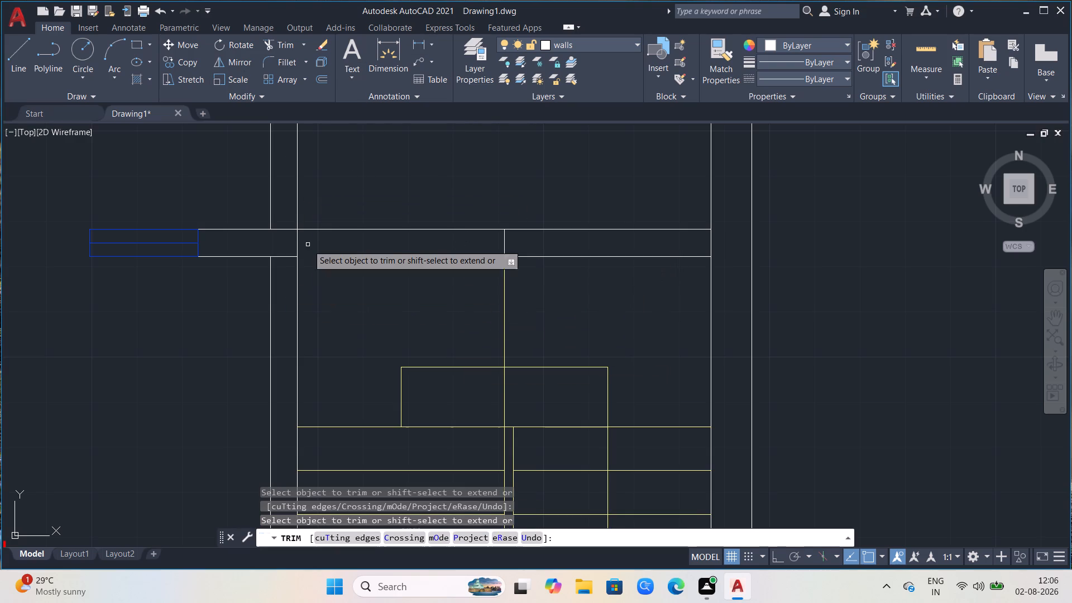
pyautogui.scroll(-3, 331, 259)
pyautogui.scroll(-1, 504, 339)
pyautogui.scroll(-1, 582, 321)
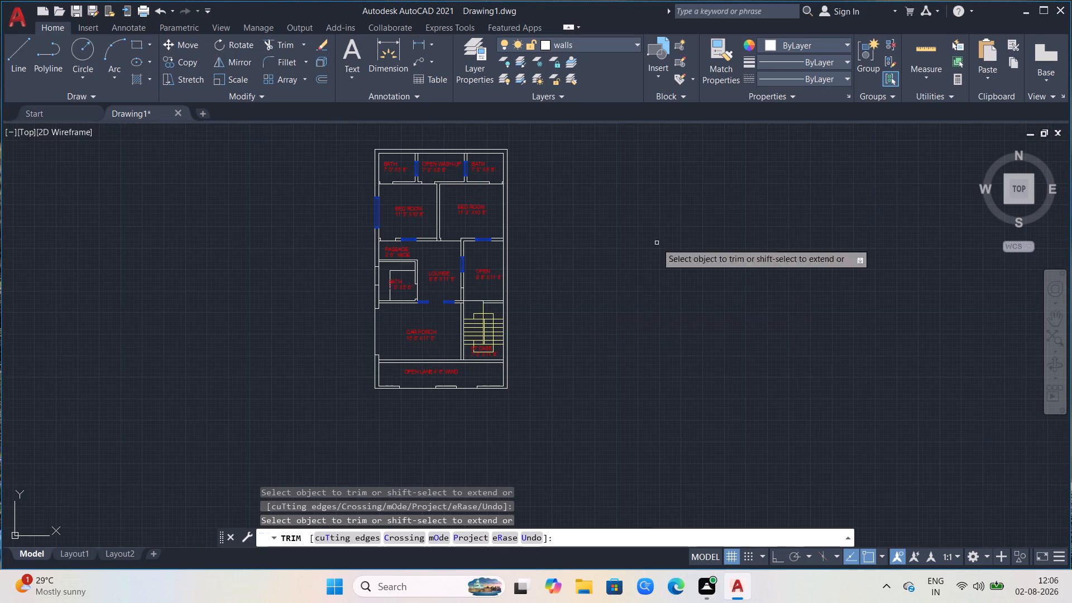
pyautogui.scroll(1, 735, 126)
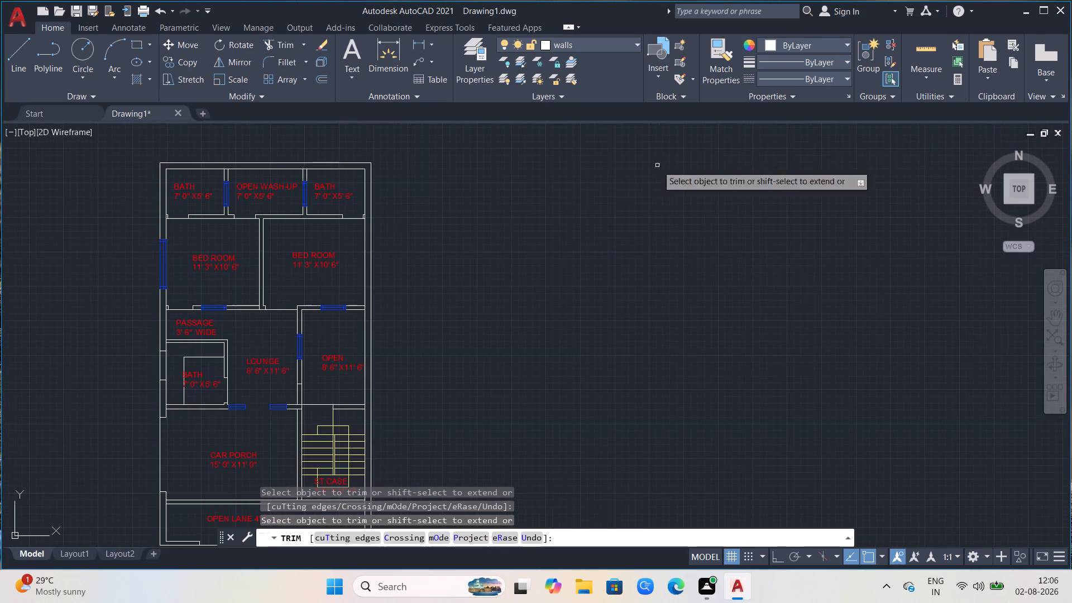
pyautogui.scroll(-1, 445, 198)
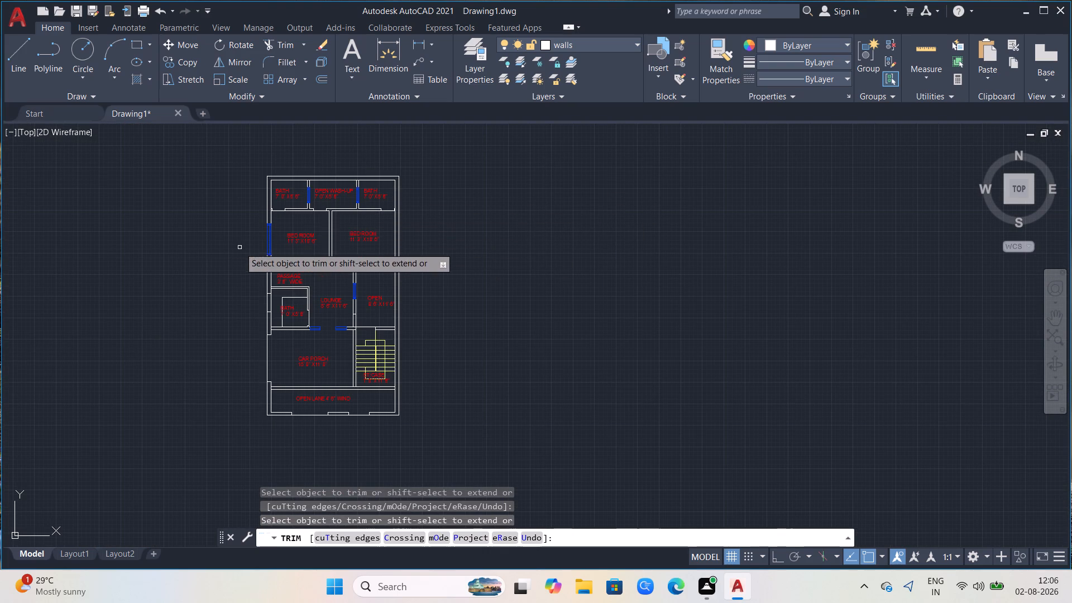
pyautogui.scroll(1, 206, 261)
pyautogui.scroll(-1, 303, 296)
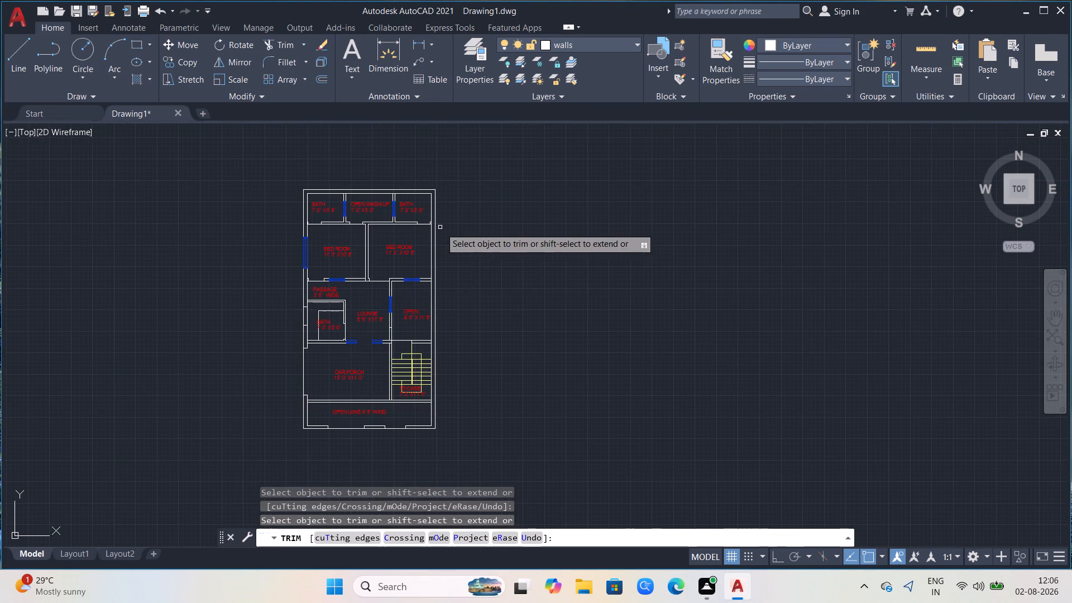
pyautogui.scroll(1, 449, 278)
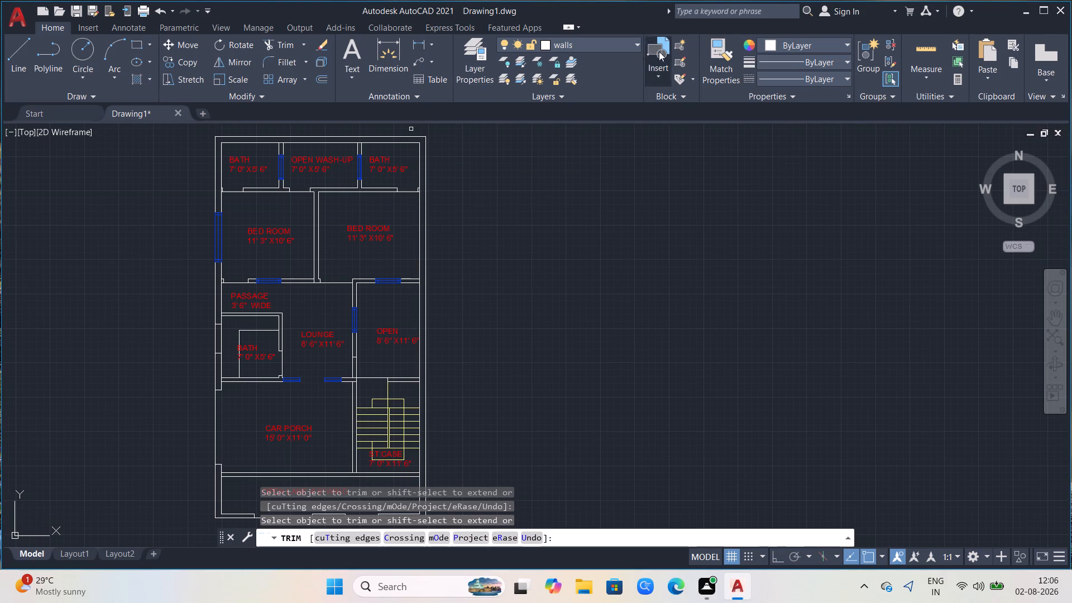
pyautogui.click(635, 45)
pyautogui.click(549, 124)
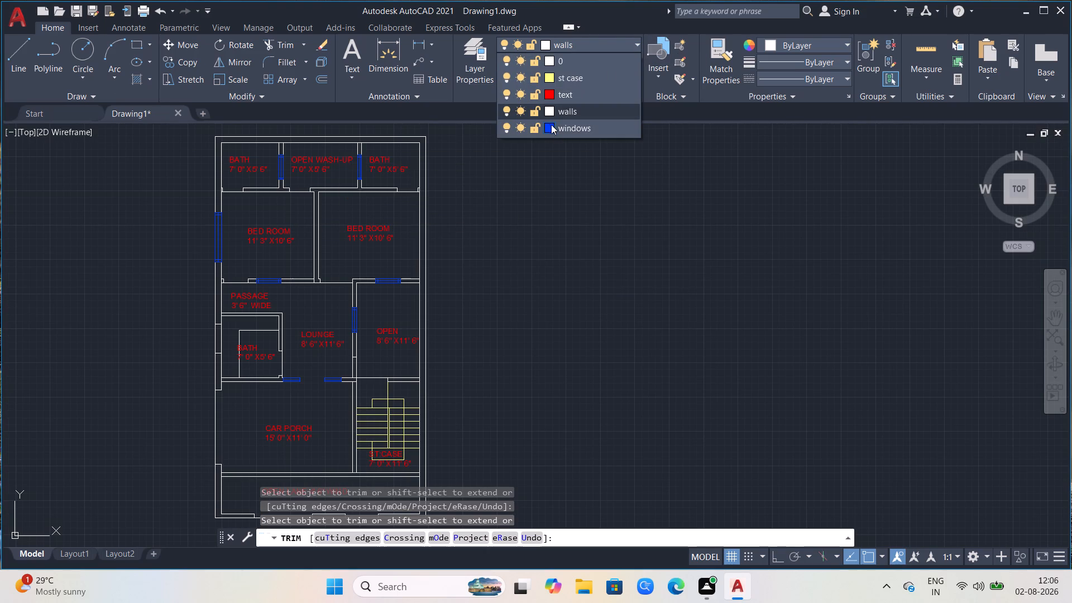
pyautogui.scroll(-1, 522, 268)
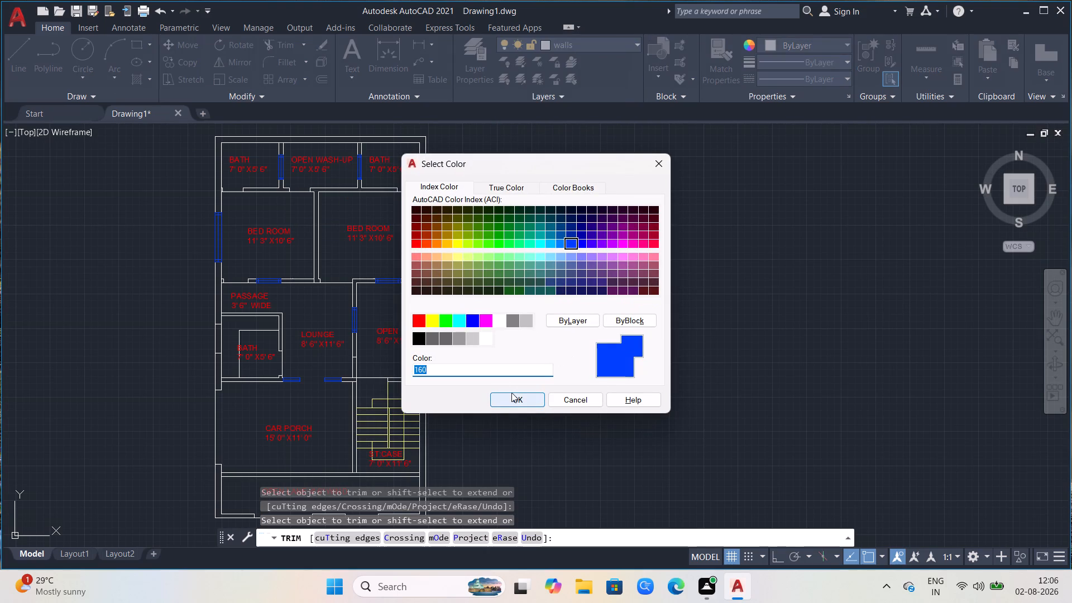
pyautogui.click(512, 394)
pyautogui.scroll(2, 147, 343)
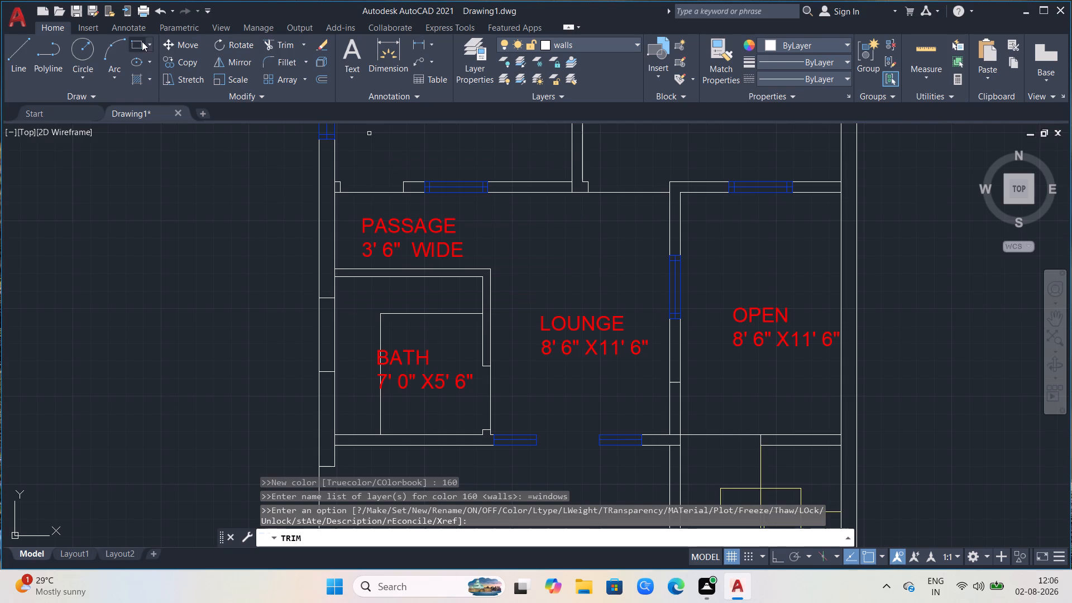
# On the windows layer, draw a rectangle about 9" by 3'-6" across the opening in the outer wall beside the passage-side bath.
pyautogui.click(626, 42)
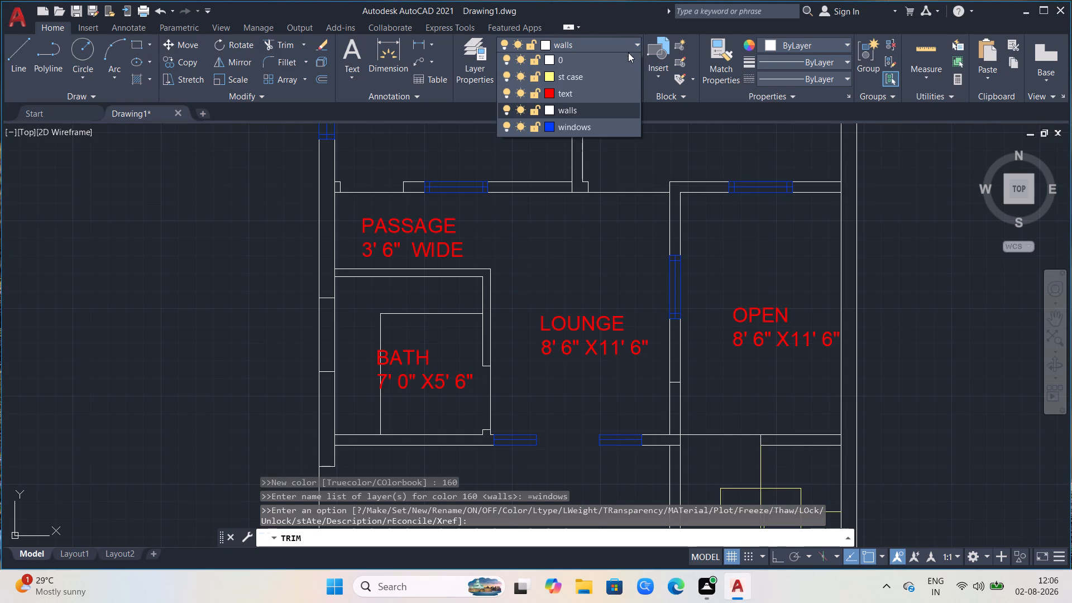
pyautogui.click(577, 126)
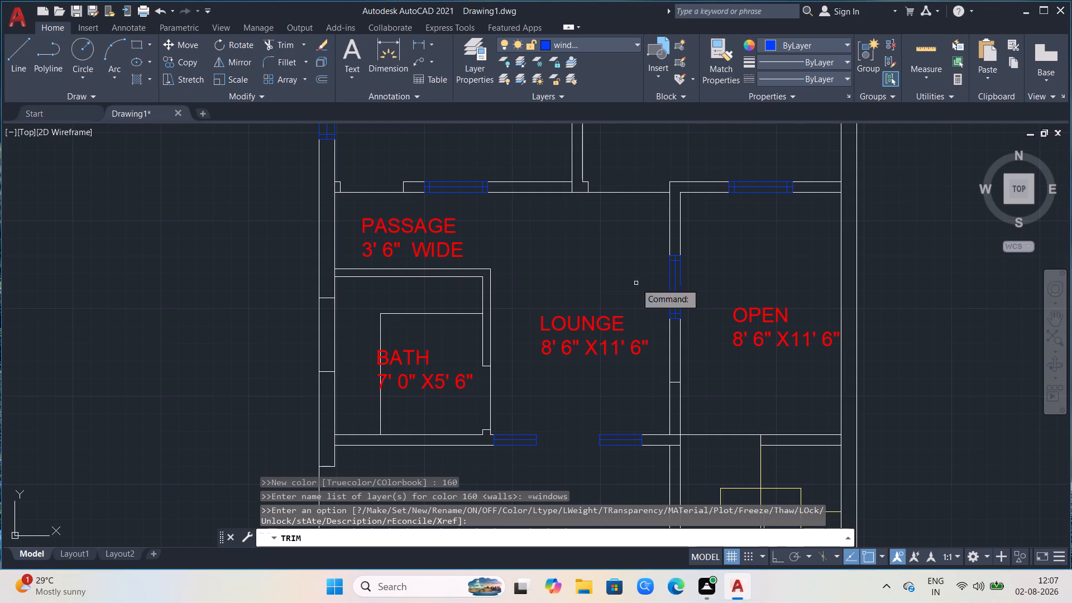
pyautogui.click(134, 40)
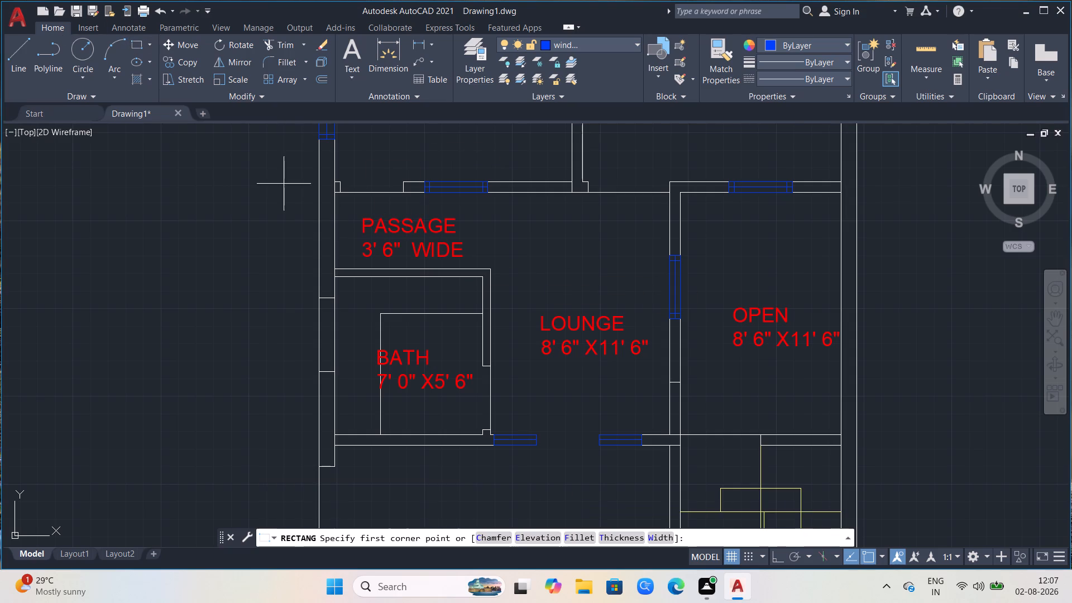
pyautogui.scroll(2, 265, 320)
pyautogui.click(403, 262)
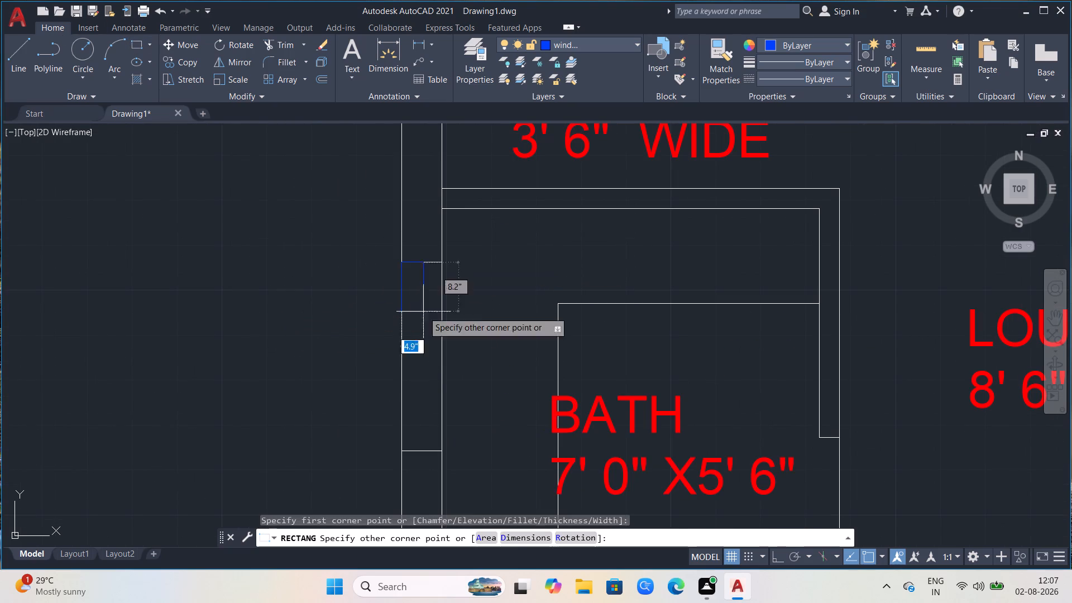
pyautogui.click(442, 454)
# With Ortho on, draw a vertical centre line about 3'-6" long through the new bath window, starting midway between its upper corners.
pyautogui.scroll(-1, 97, 311)
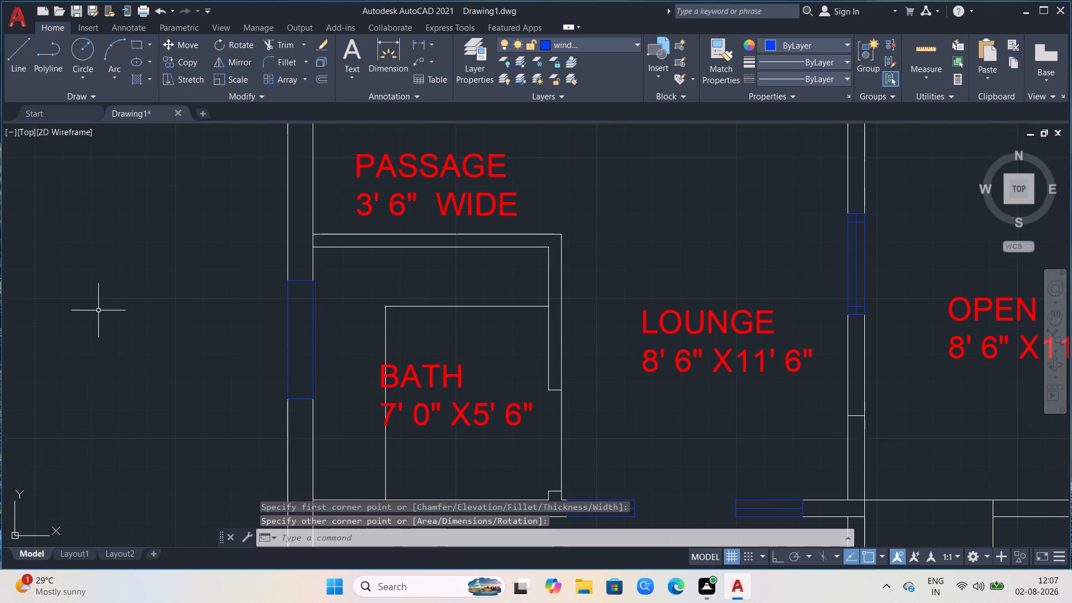
pyautogui.scroll(-1, 123, 315)
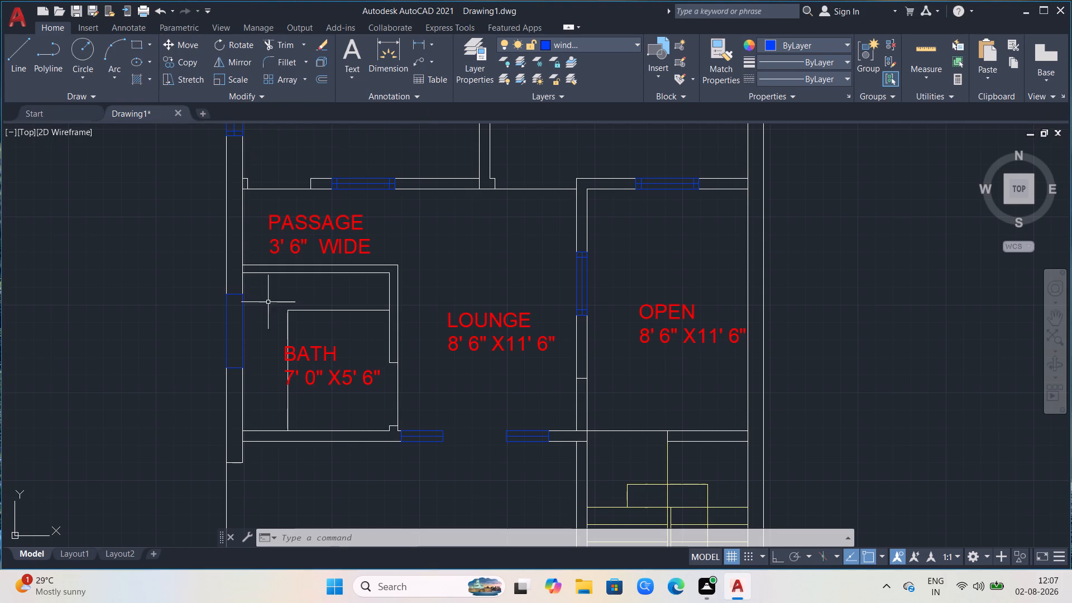
pyautogui.scroll(-1, 274, 305)
pyautogui.scroll(-1, 341, 248)
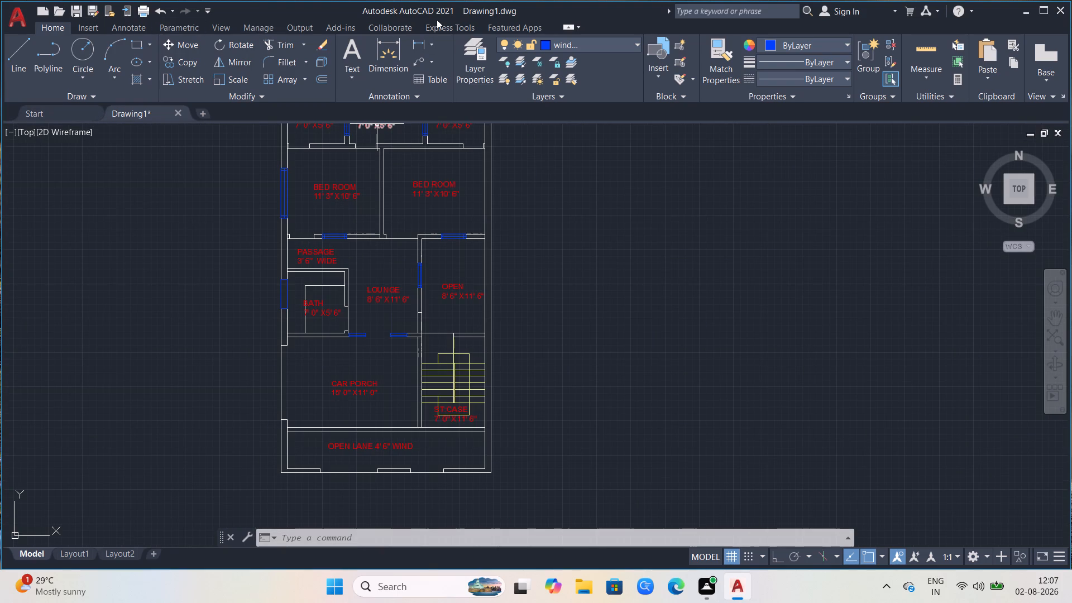
pyautogui.click(15, 52)
pyautogui.write('M2')
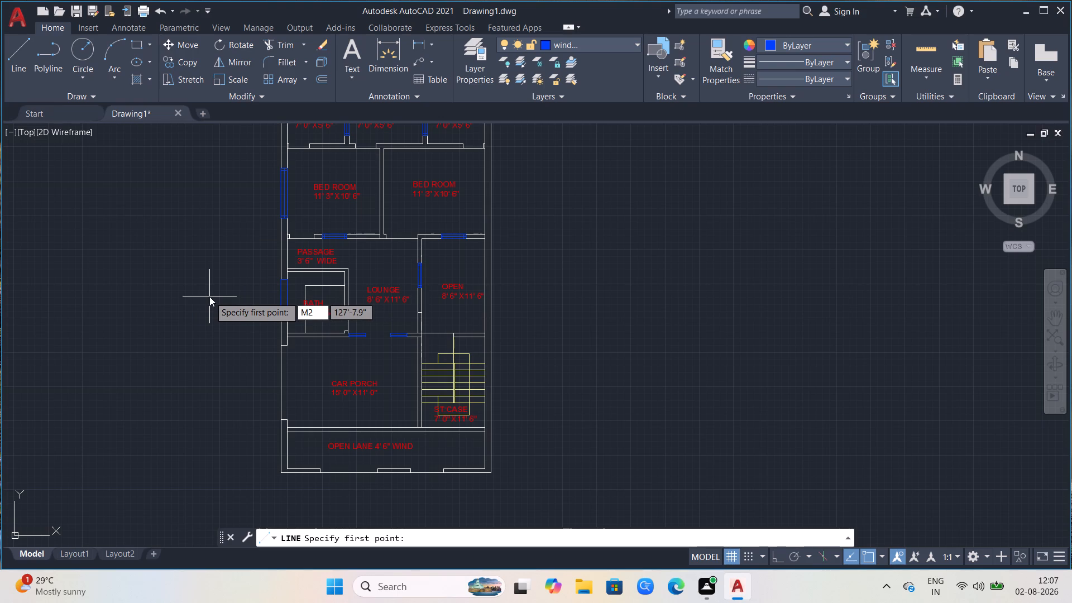
pyautogui.press('p')
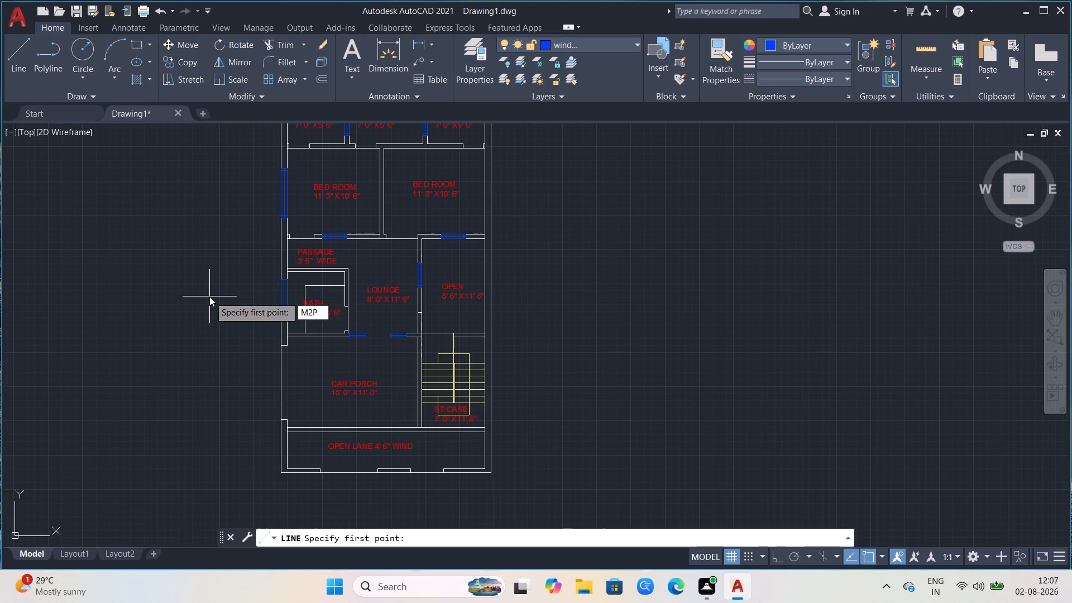
pyautogui.press('Return')
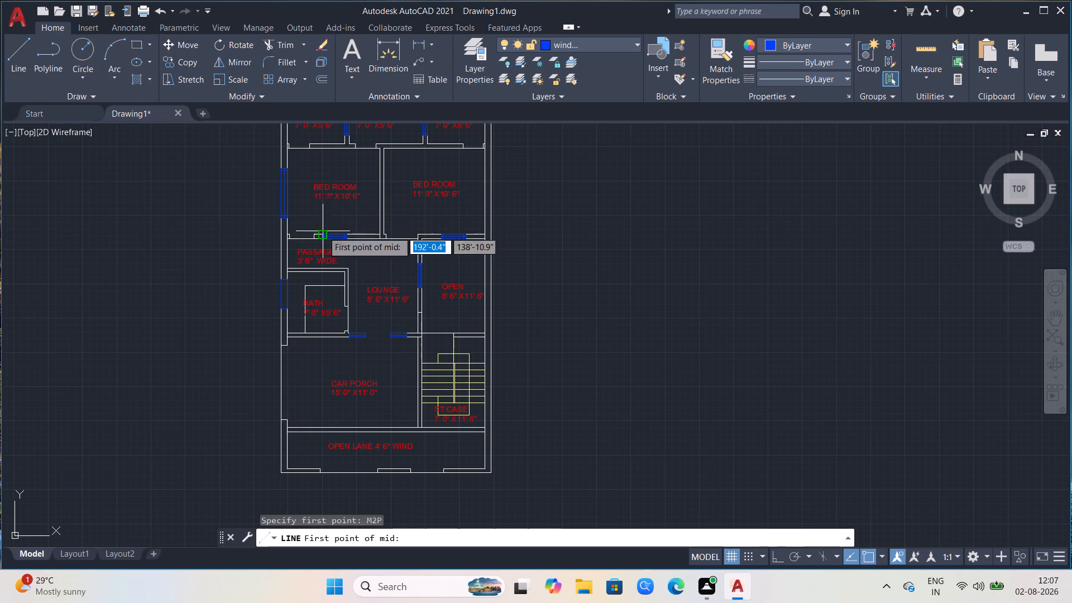
pyautogui.scroll(2, 260, 299)
pyautogui.click(313, 244)
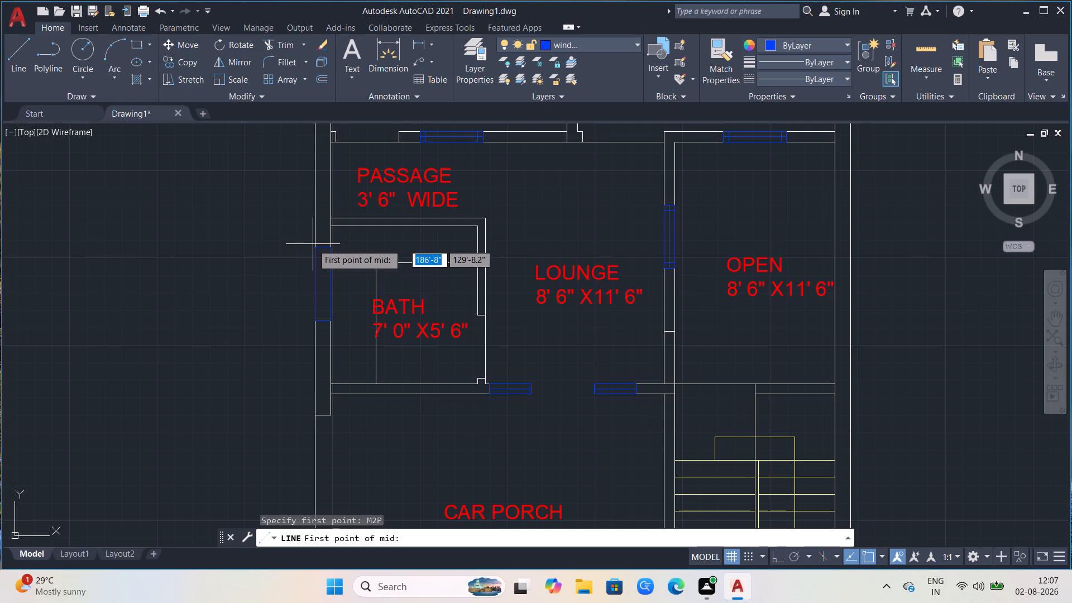
pyautogui.click(327, 245)
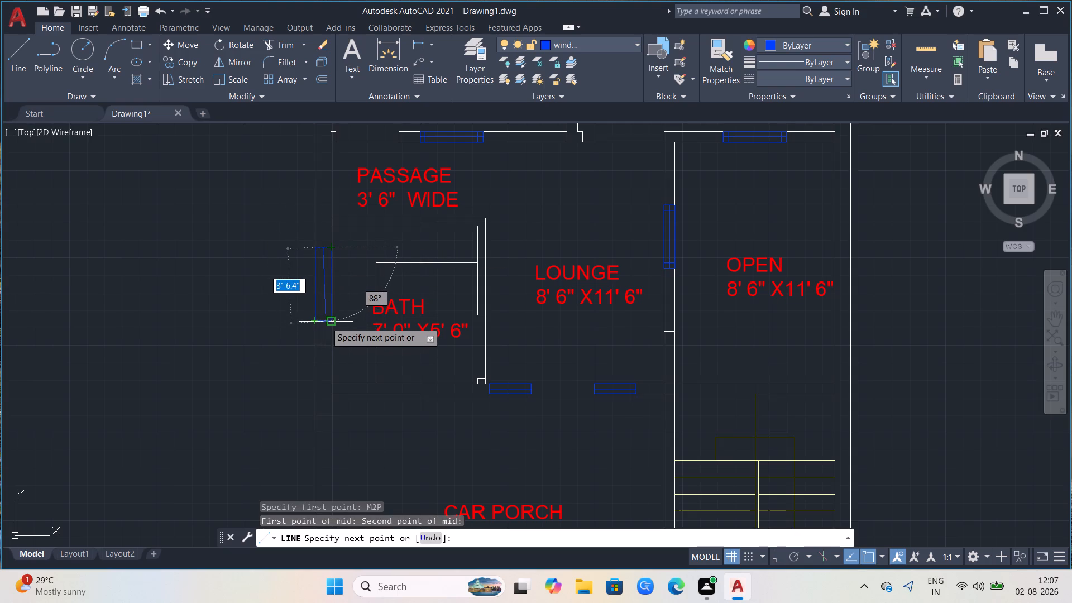
pyautogui.scroll(2, 328, 318)
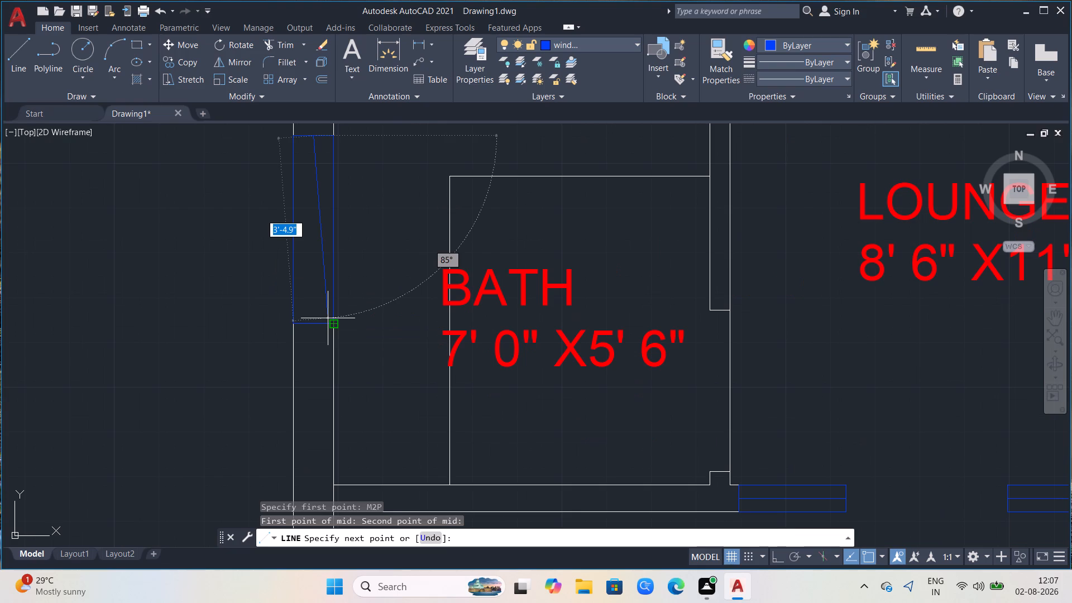
pyautogui.press('F8')
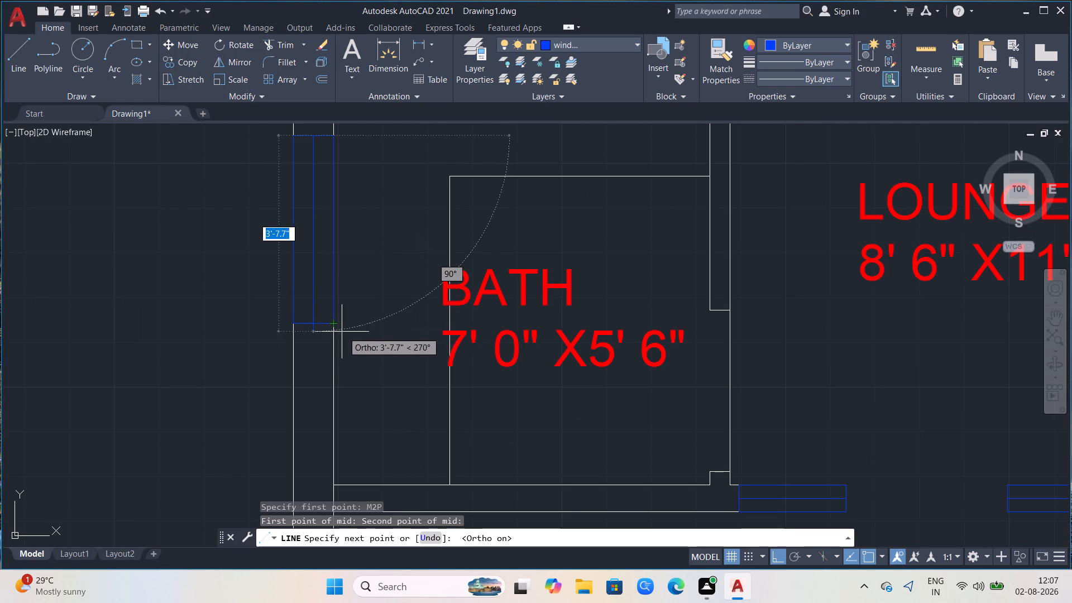
pyautogui.scroll(2, 311, 326)
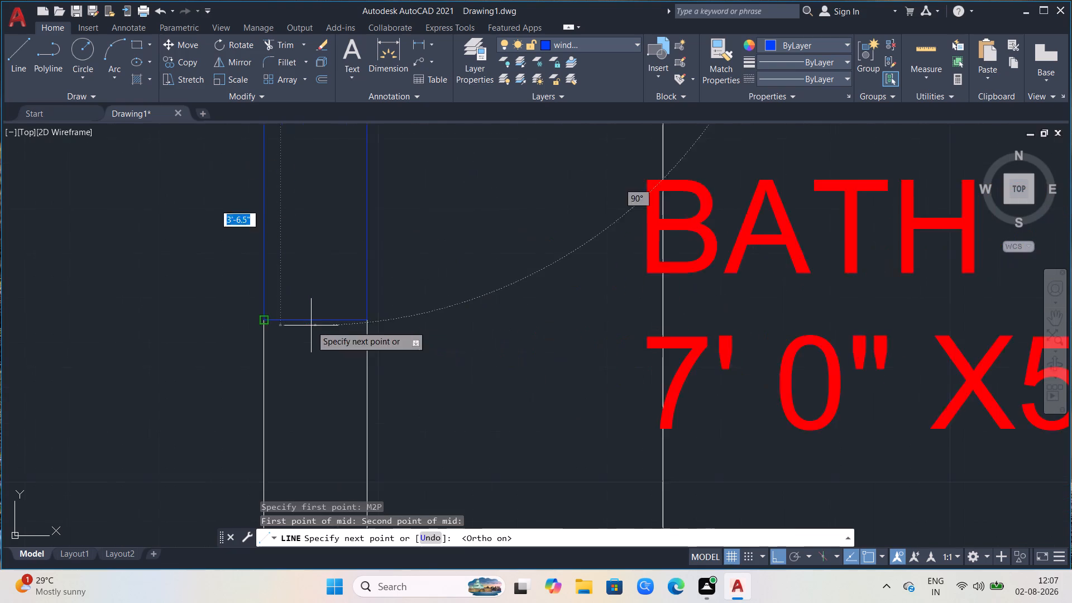
pyautogui.scroll(1, 311, 326)
pyautogui.click(318, 317)
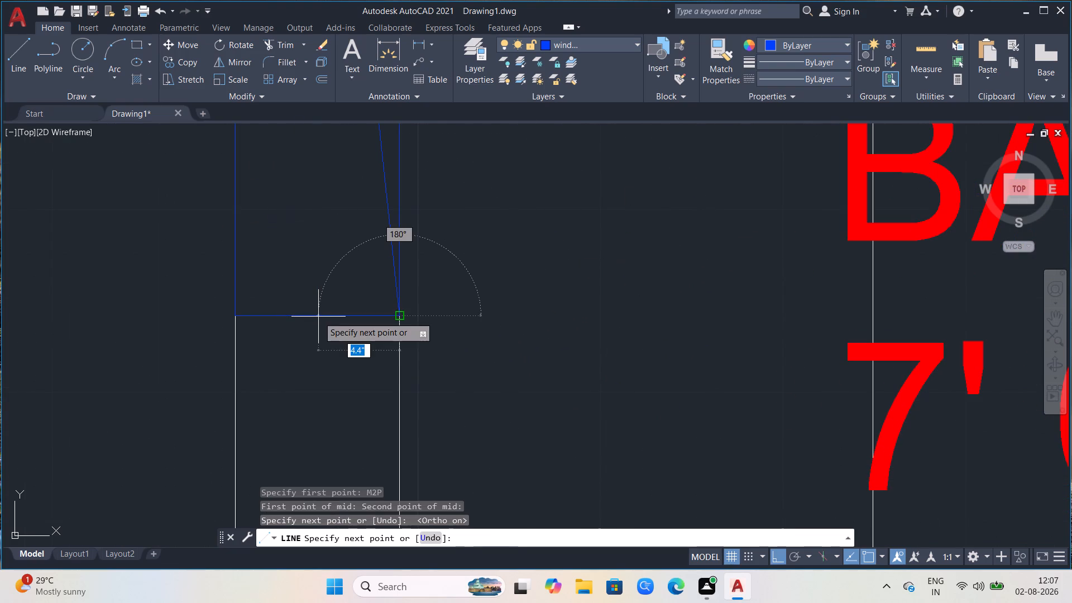
pyautogui.hotkey('ctrl', 'z')
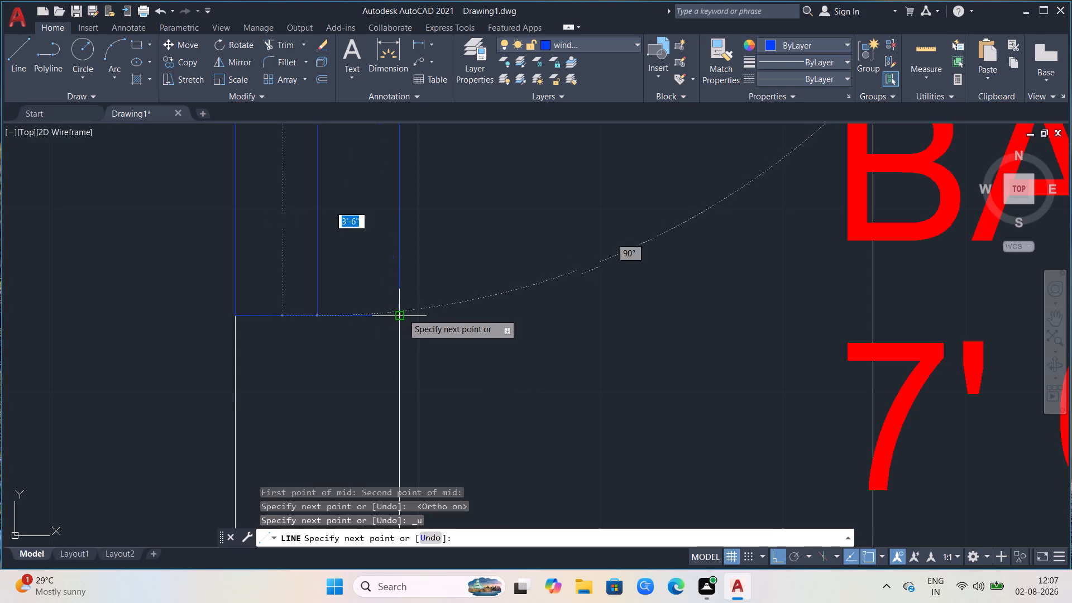
pyautogui.click(315, 315)
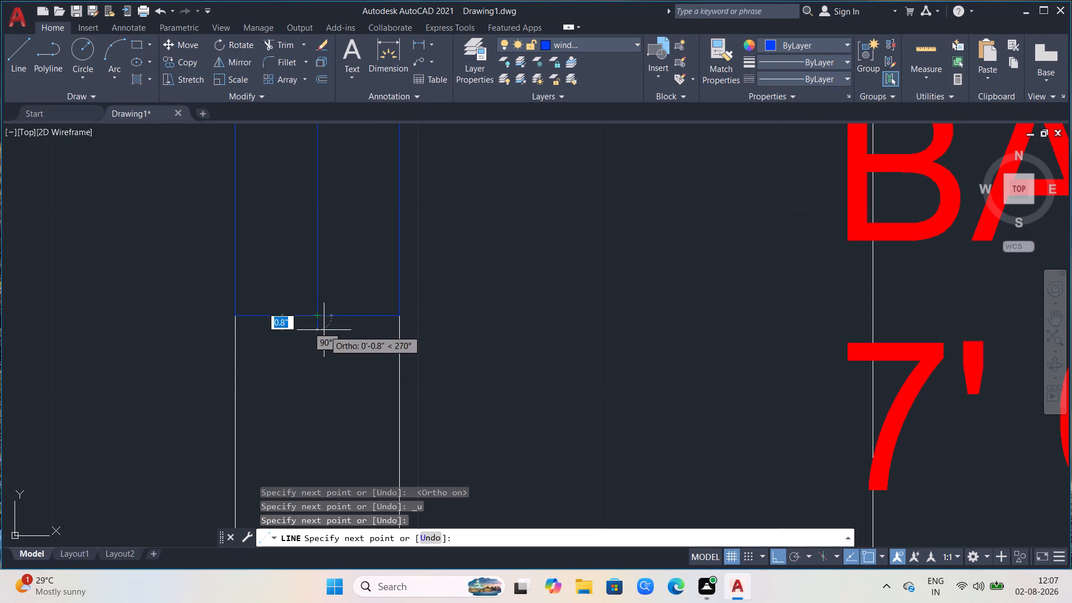
pyautogui.press('space')
# Draw a line 3" down from the bath window's upper inner corner and across to its outer edge.
pyautogui.scroll(-3, 389, 153)
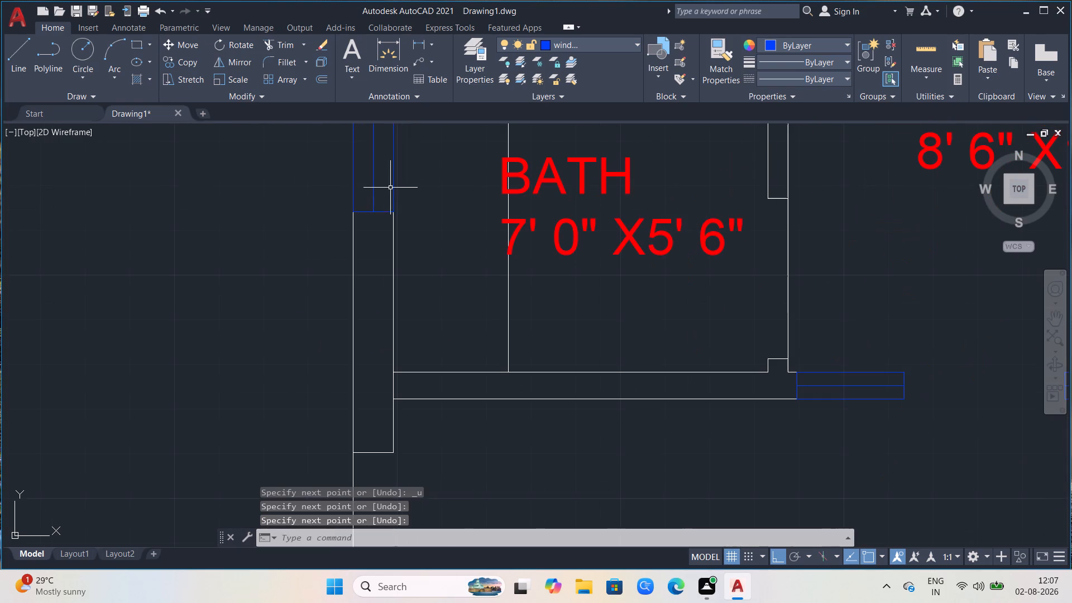
pyautogui.scroll(-2, 221, 333)
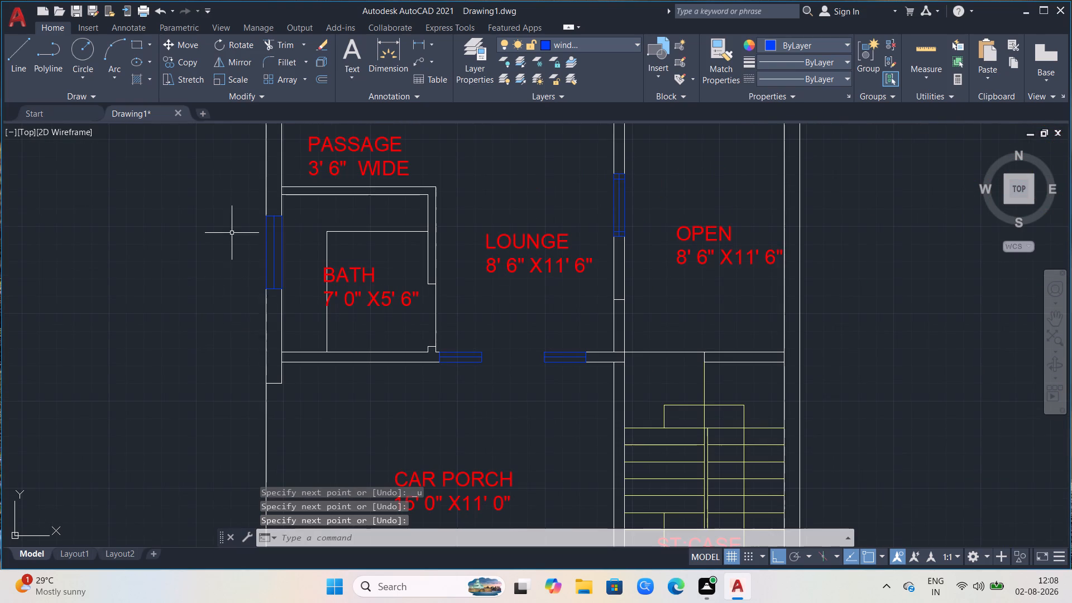
pyautogui.scroll(1, 232, 229)
pyautogui.scroll(1, 290, 176)
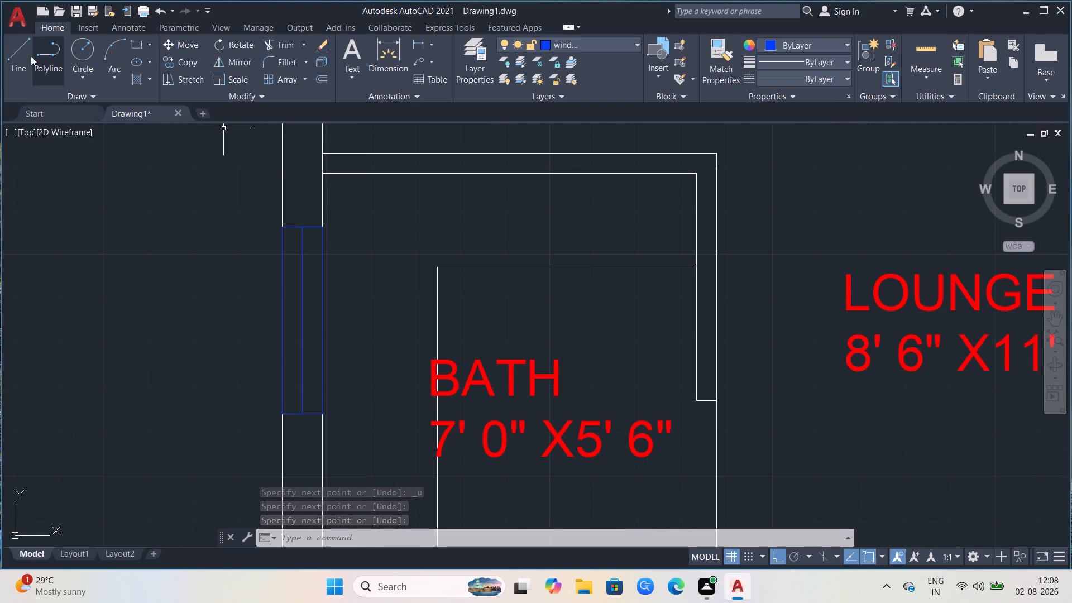
pyautogui.click(23, 44)
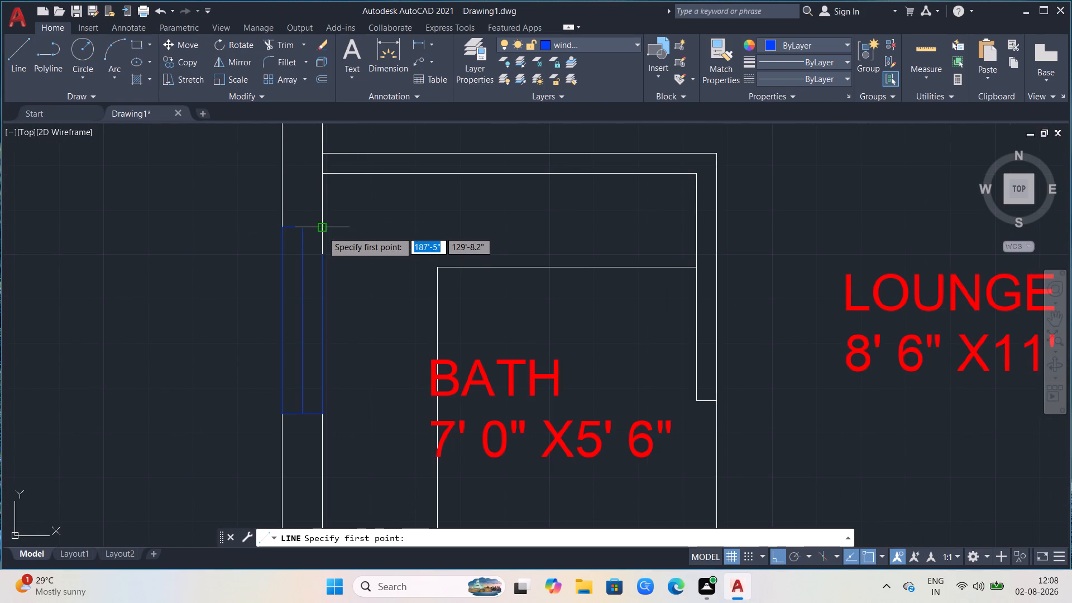
pyautogui.click(323, 231)
pyautogui.press('3')
pyautogui.press('Return')
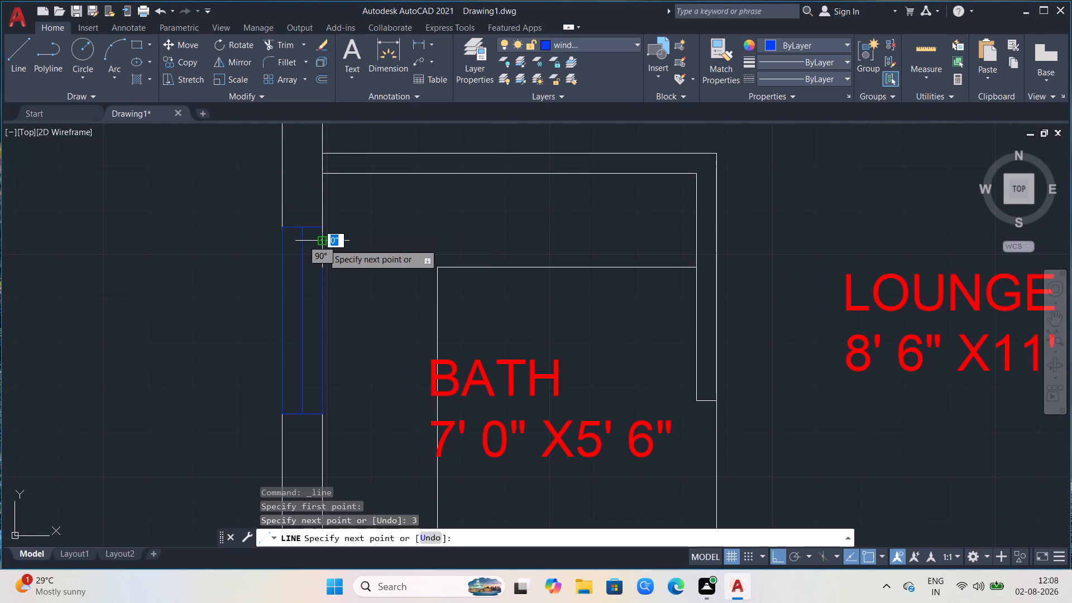
pyautogui.click(279, 241)
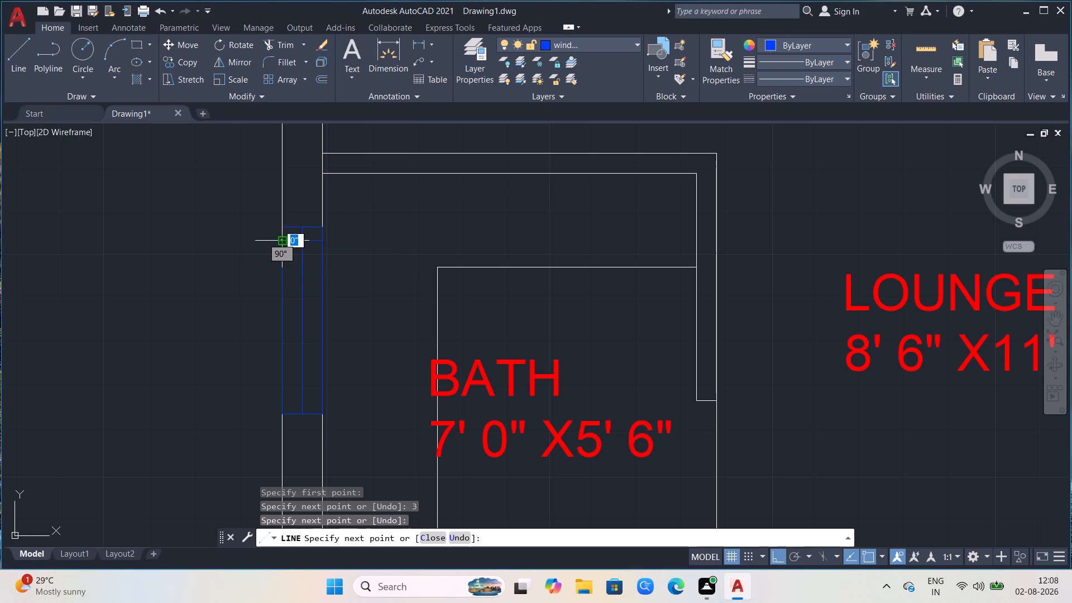
pyautogui.press('Return')
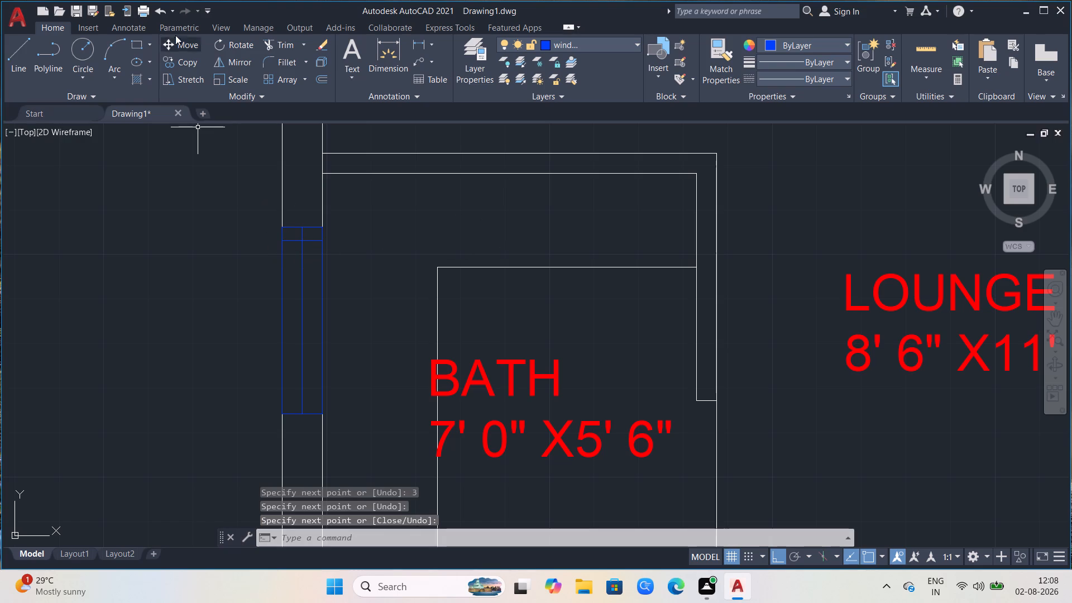
# Draw a line 3" up from the bath window's lower inner corner to start its lower frame line.
pyautogui.click(8, 56)
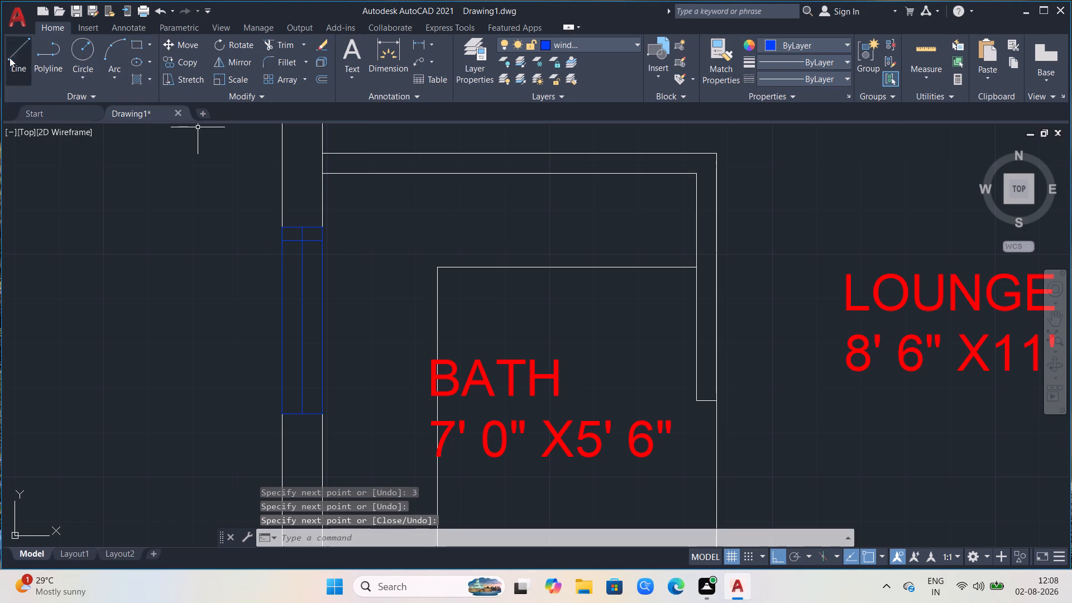
pyautogui.click(323, 416)
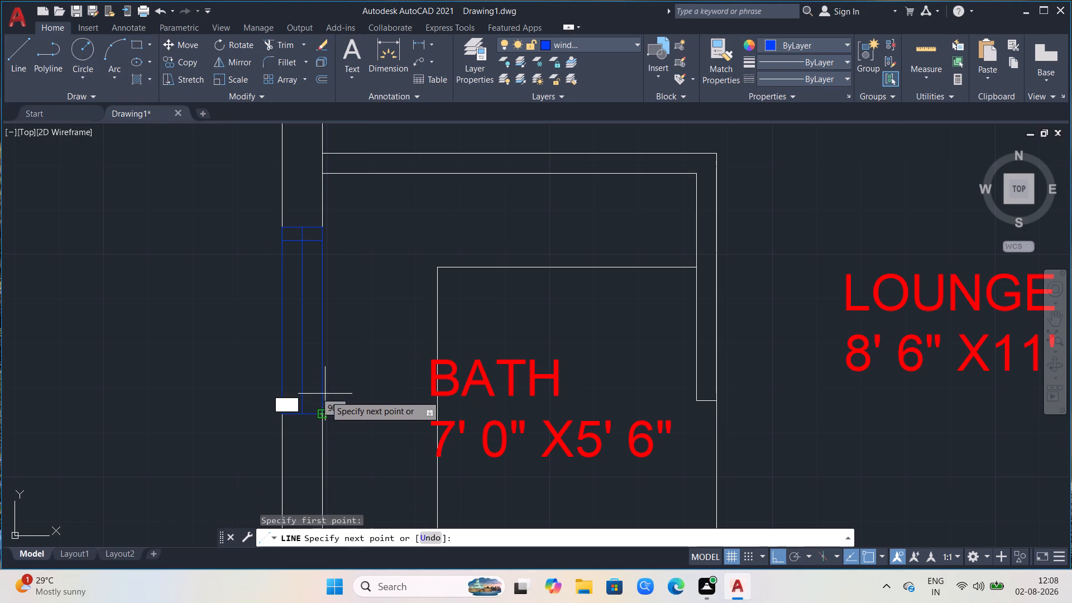
pyautogui.press('3')
pyautogui.press('Return')
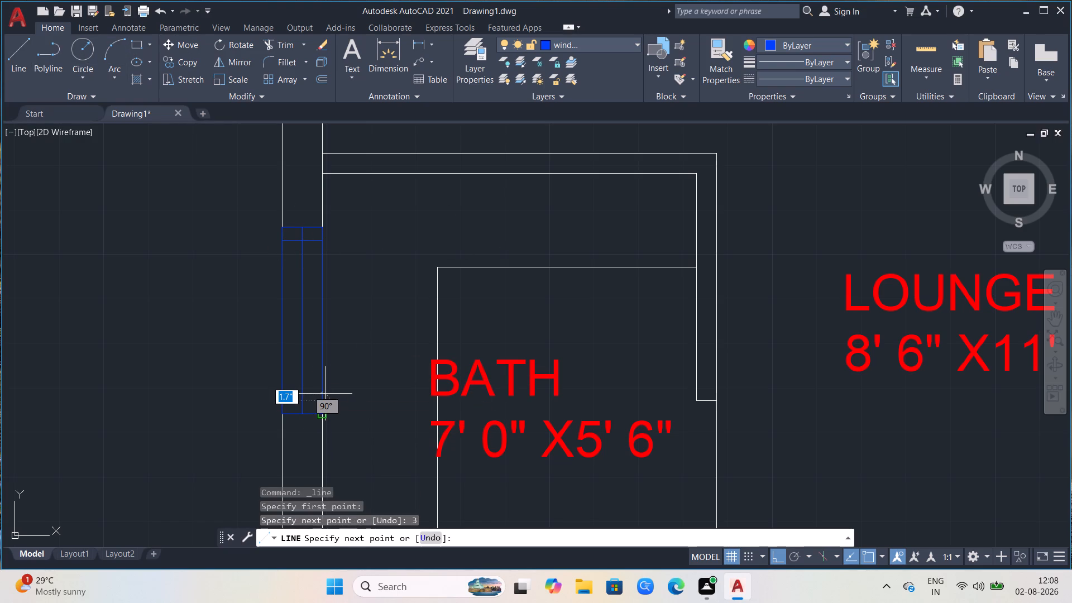
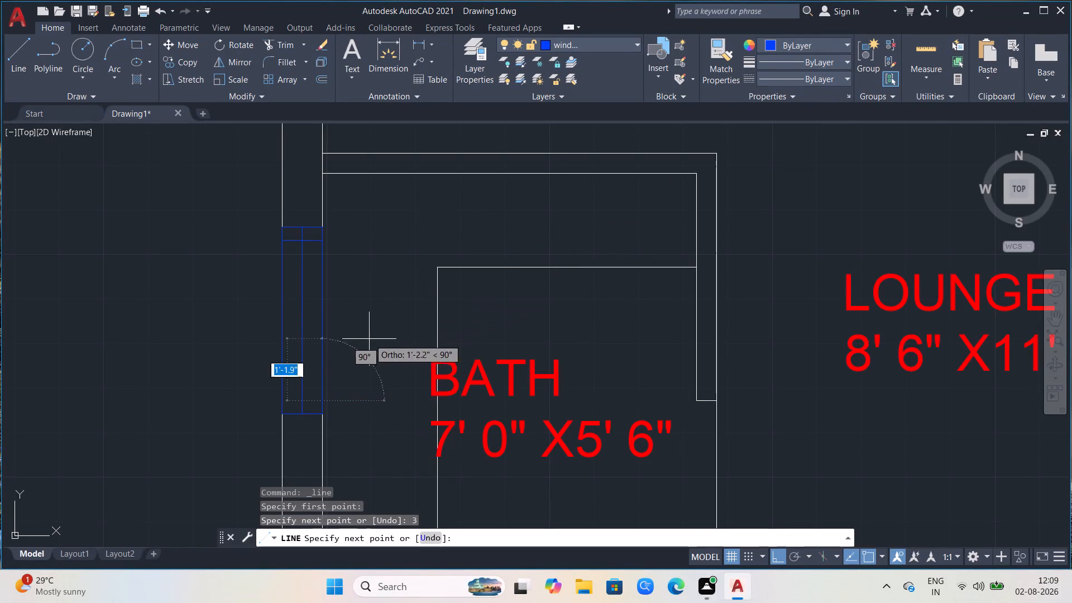
# Finish the 9" line across the wall thickness near the lower end of the window beside the lounge-side bath.
pyautogui.click(283, 402)
pyautogui.press('space')
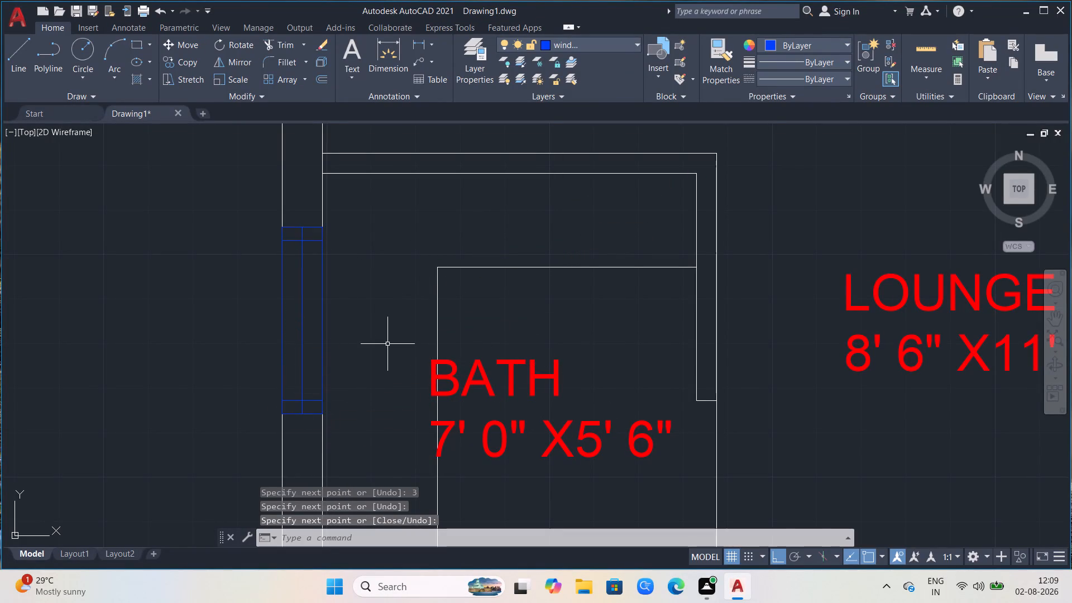
# Select the window between the lounge and the open area together with the wall line along its open-area side.
pyautogui.scroll(-2, 385, 350)
pyautogui.scroll(1, 911, 259)
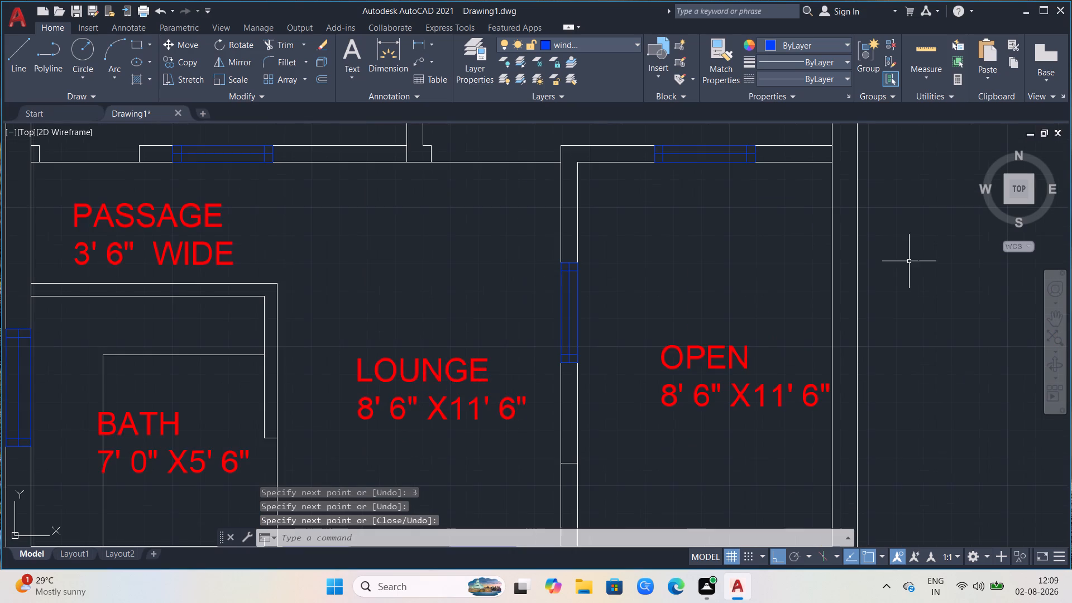
pyautogui.click(604, 313)
pyautogui.click(569, 315)
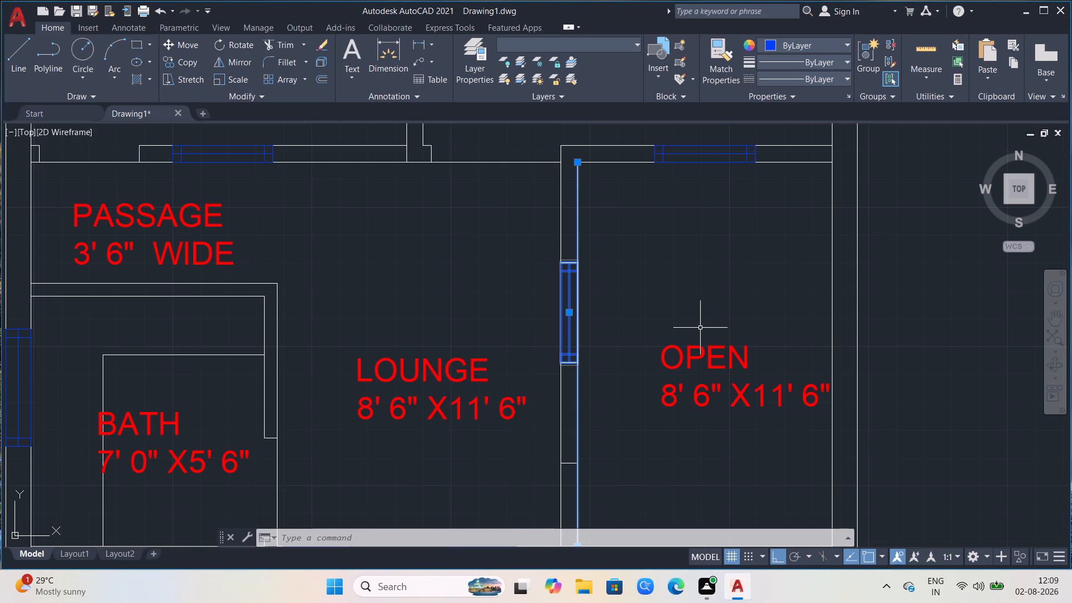
pyautogui.scroll(-3, 557, 314)
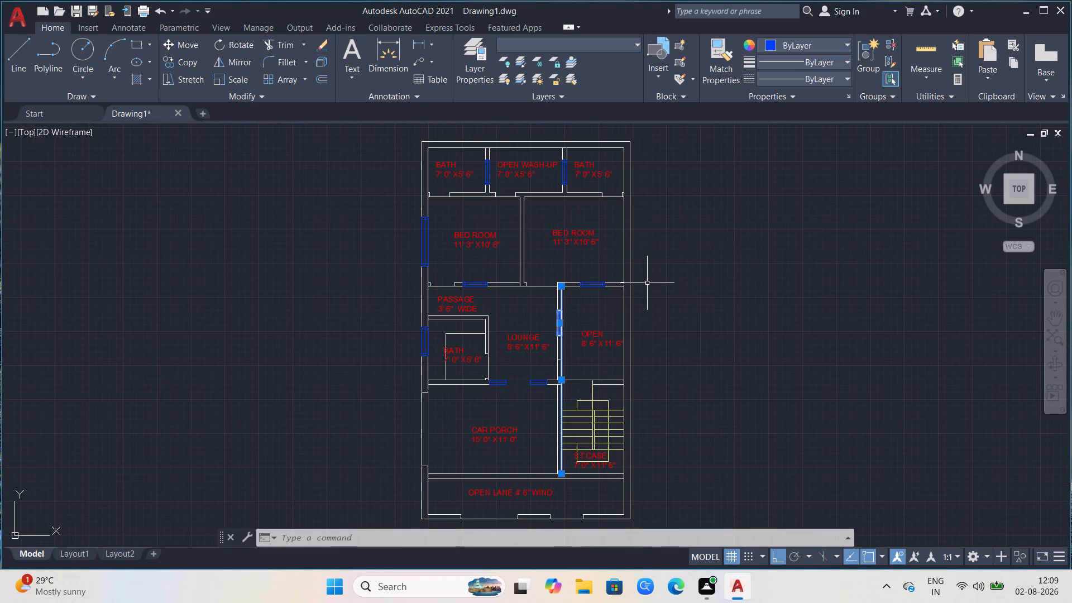
pyautogui.scroll(1, 757, 227)
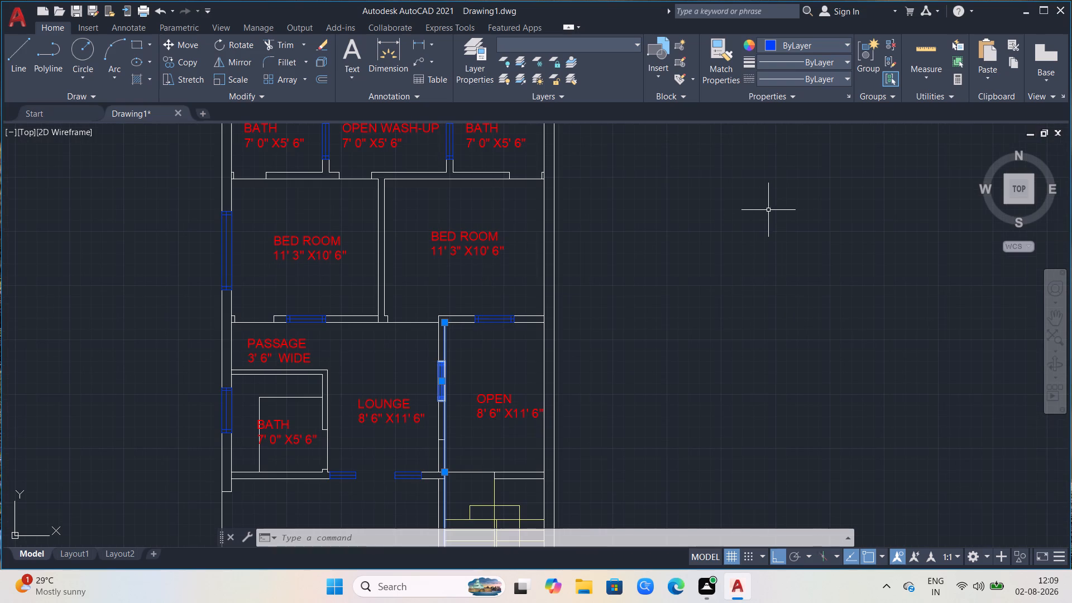
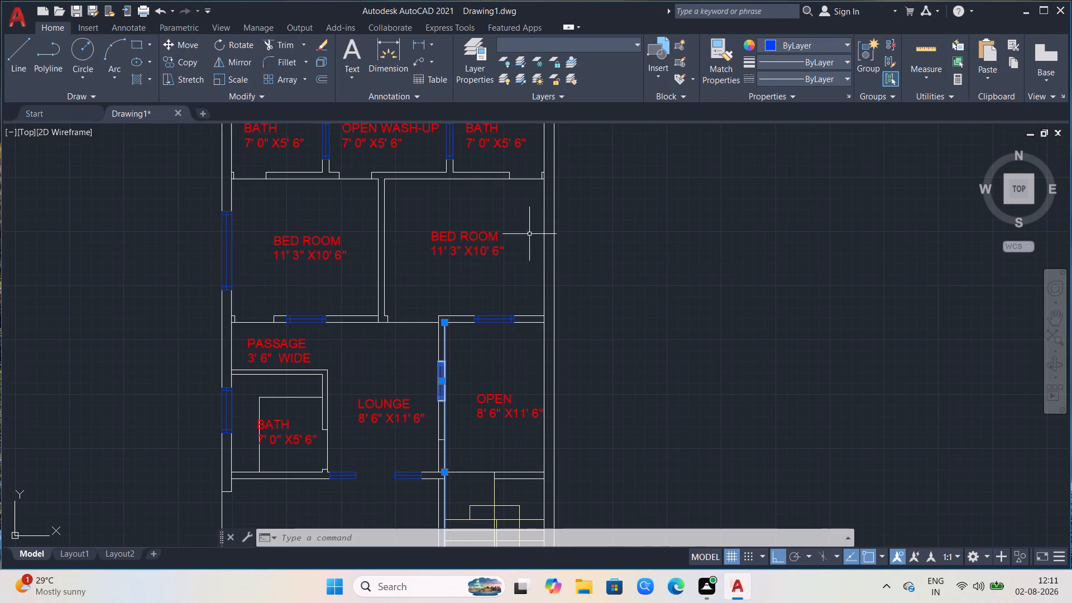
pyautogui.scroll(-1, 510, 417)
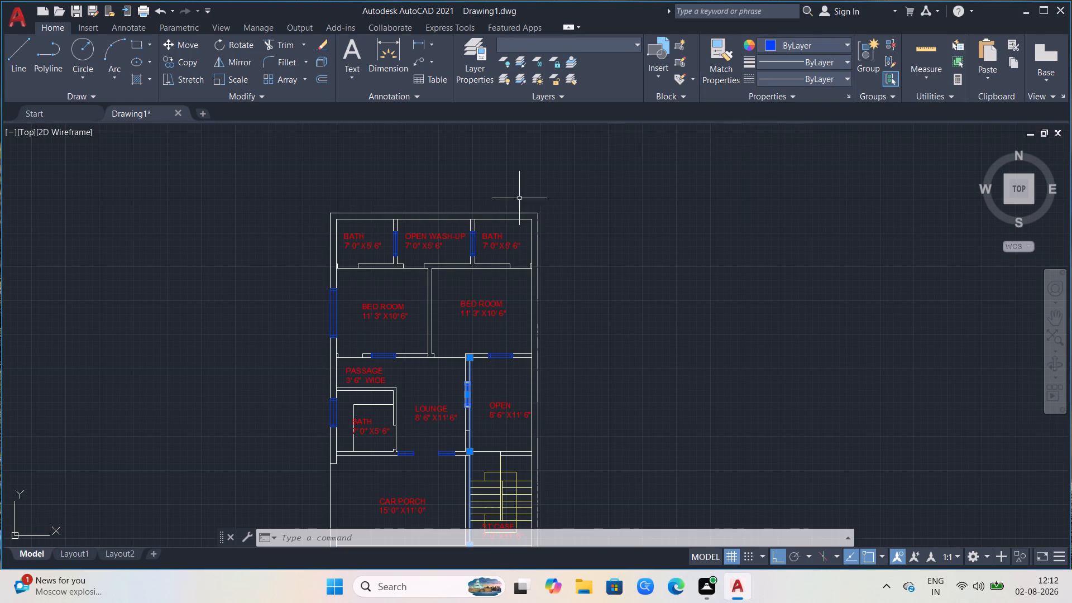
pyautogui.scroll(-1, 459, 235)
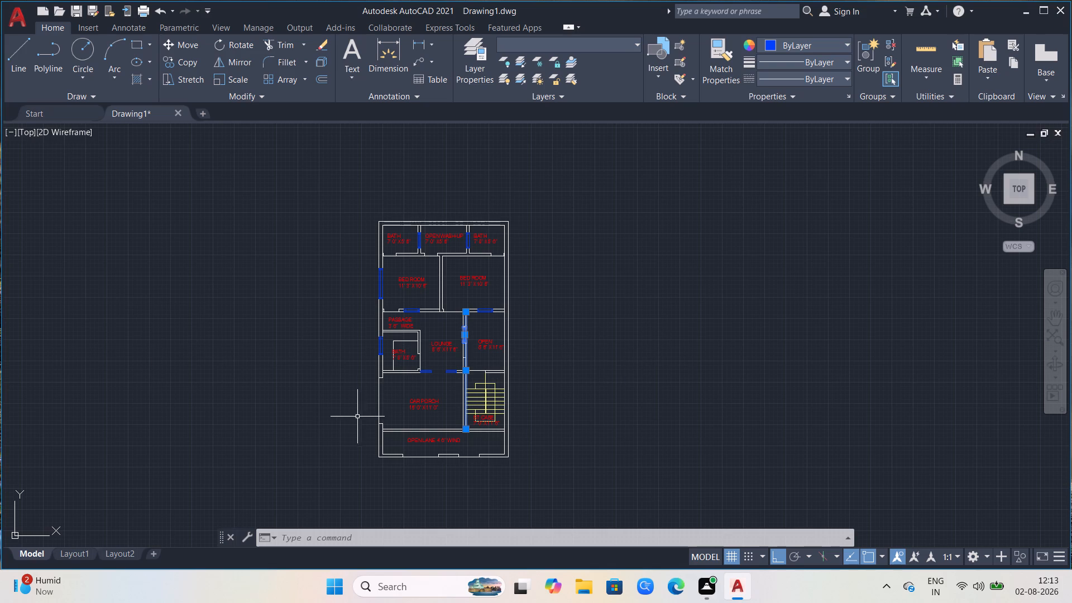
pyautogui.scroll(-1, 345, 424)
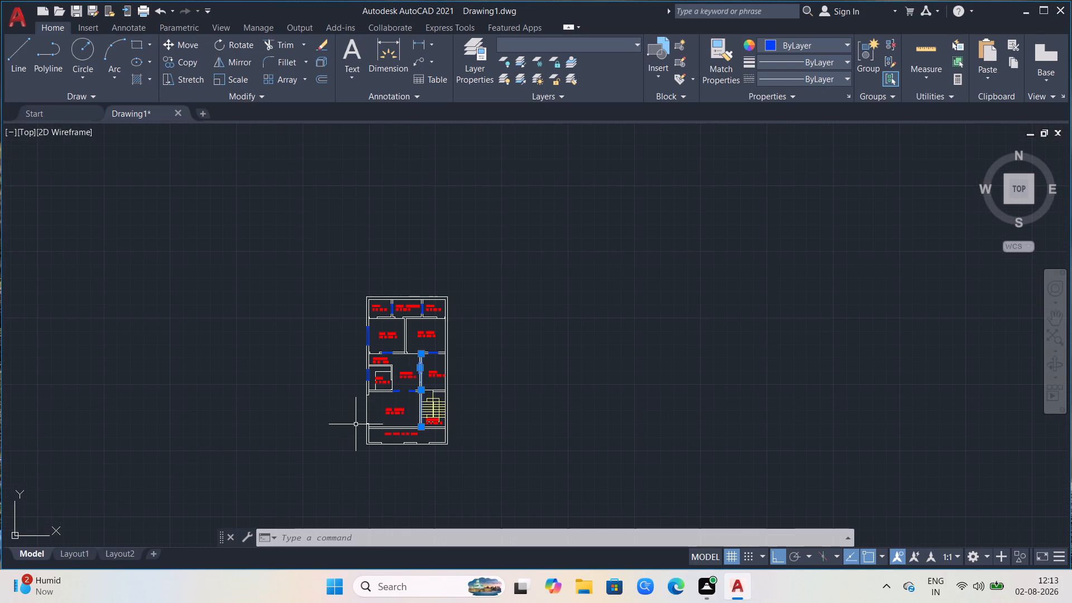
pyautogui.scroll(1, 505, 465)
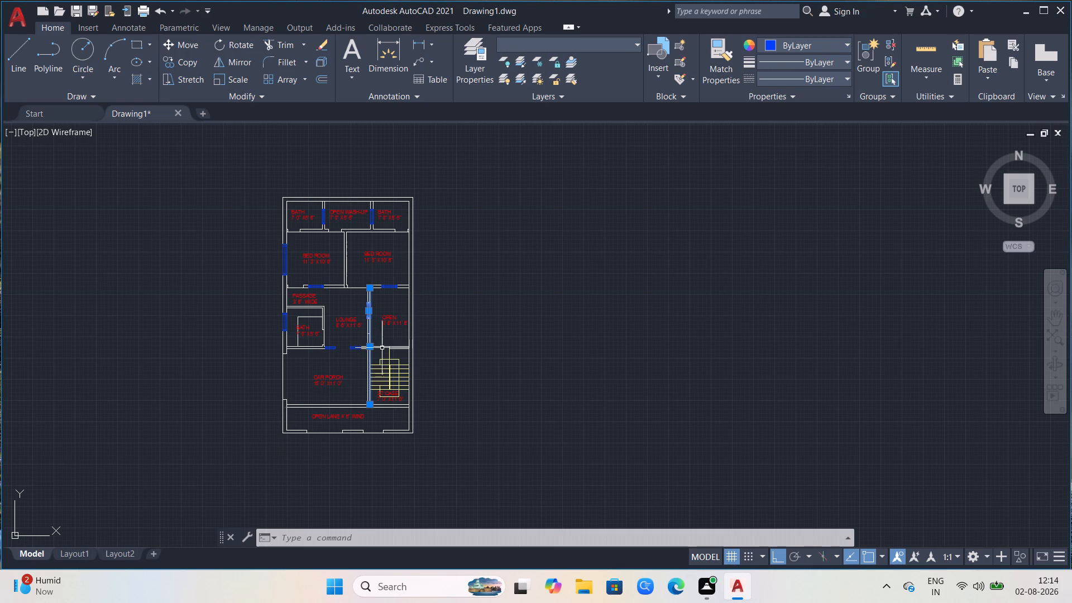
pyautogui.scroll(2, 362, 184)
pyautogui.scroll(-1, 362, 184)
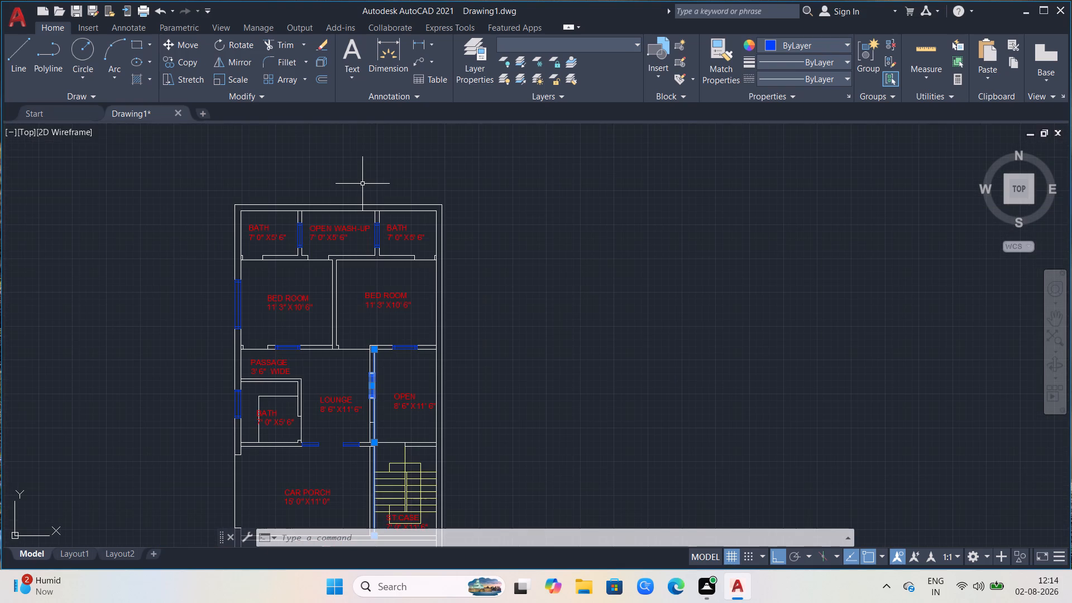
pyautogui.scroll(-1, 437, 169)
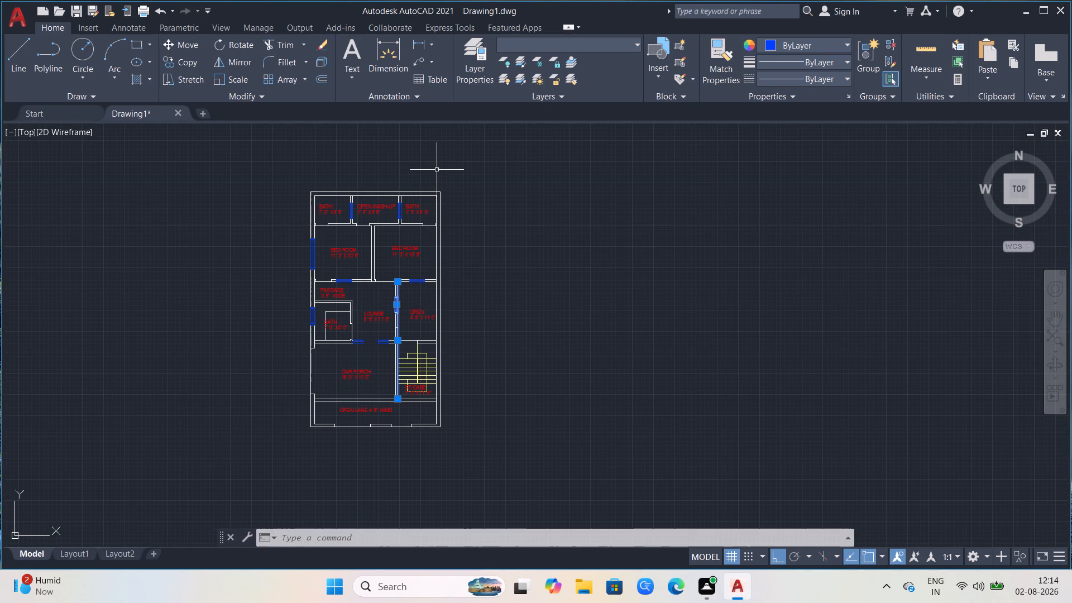
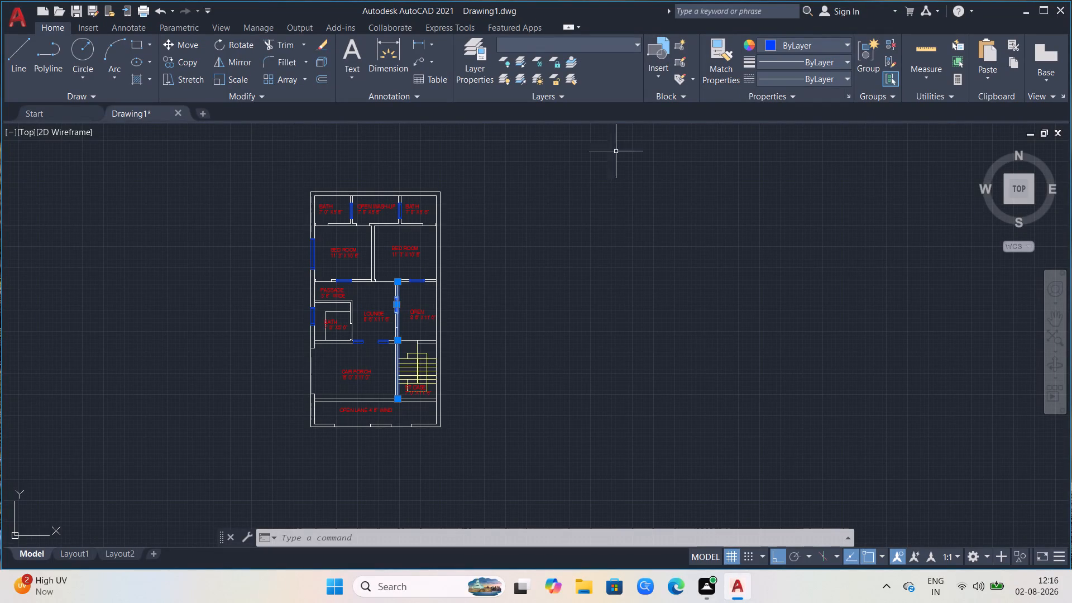
# Copy the window in the wall between the lounge and the open area directly below itself, end to end in the same wall.
pyautogui.scroll(-1, 475, 193)
pyautogui.scroll(2, 405, 150)
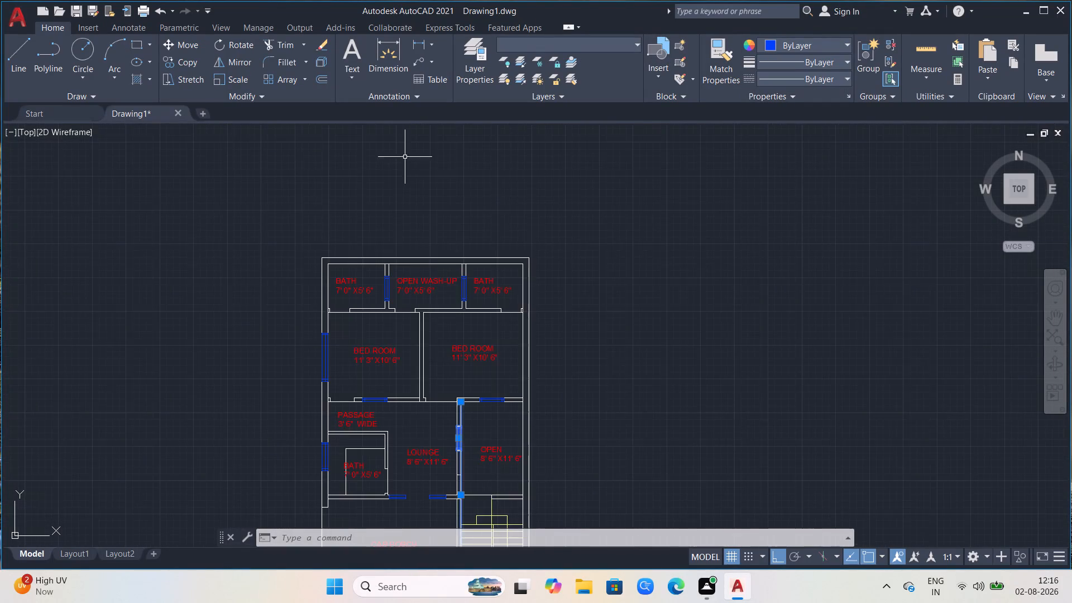
pyautogui.scroll(-1, 415, 175)
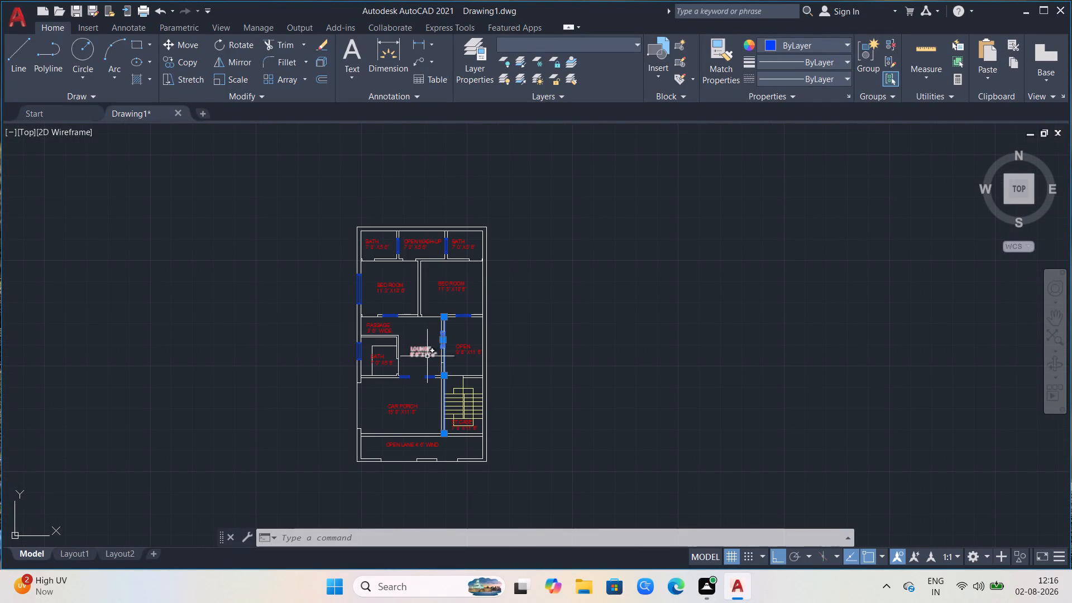
pyautogui.click(590, 387)
pyautogui.press('Escape')
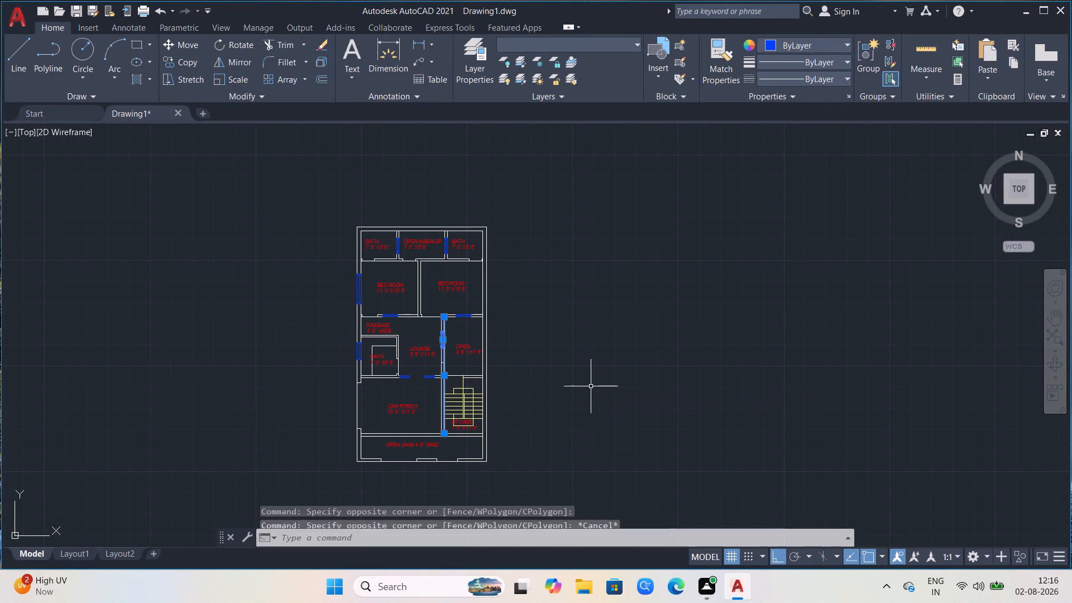
pyautogui.press('Escape')
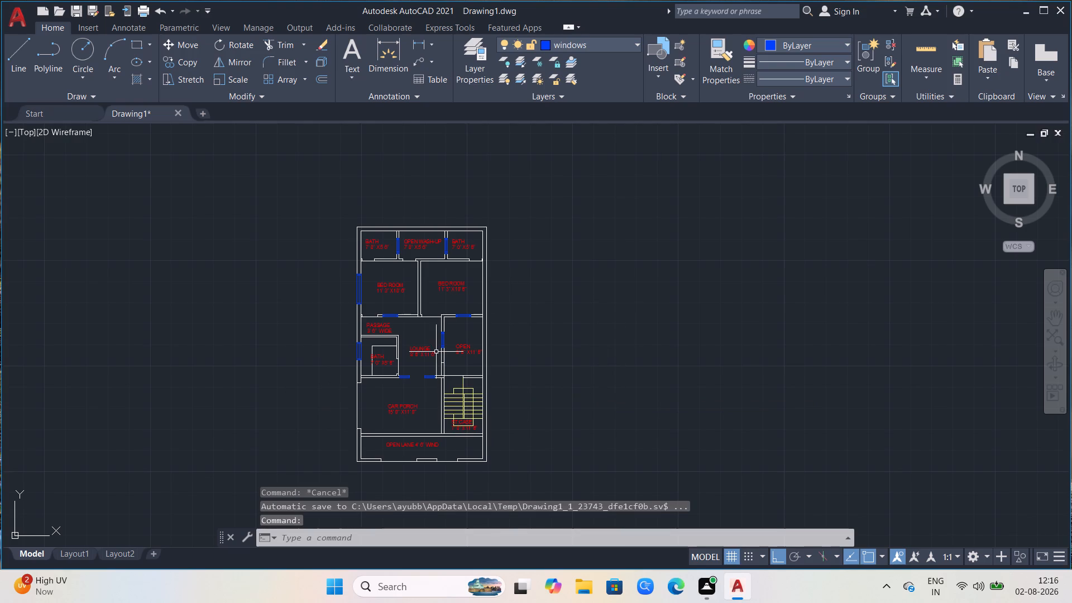
pyautogui.scroll(3, 465, 336)
pyautogui.click(367, 352)
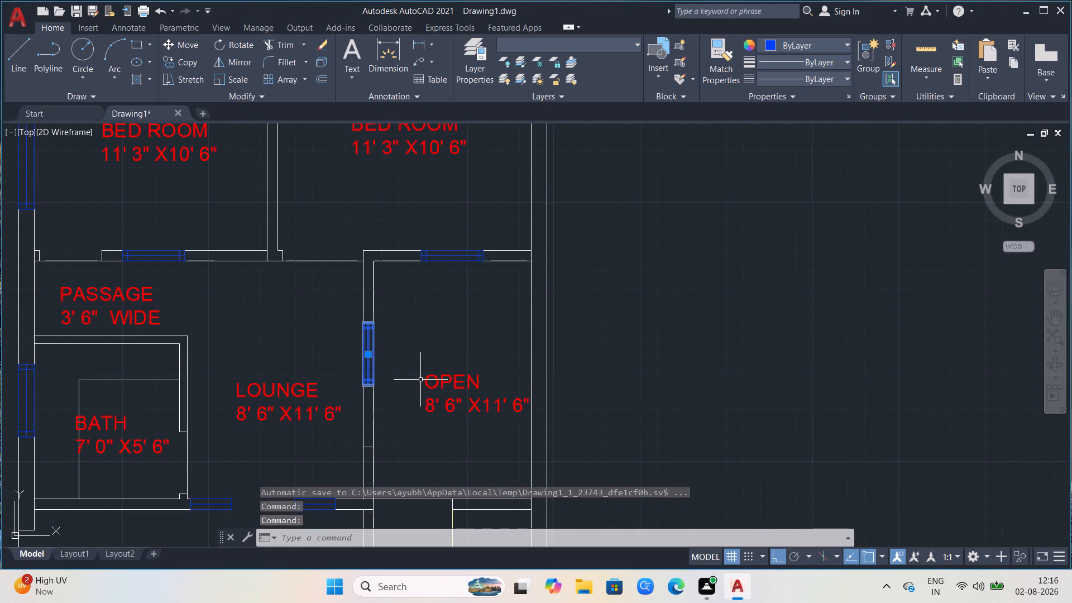
pyautogui.write('CO')
pyautogui.press('Return')
pyautogui.click(374, 385)
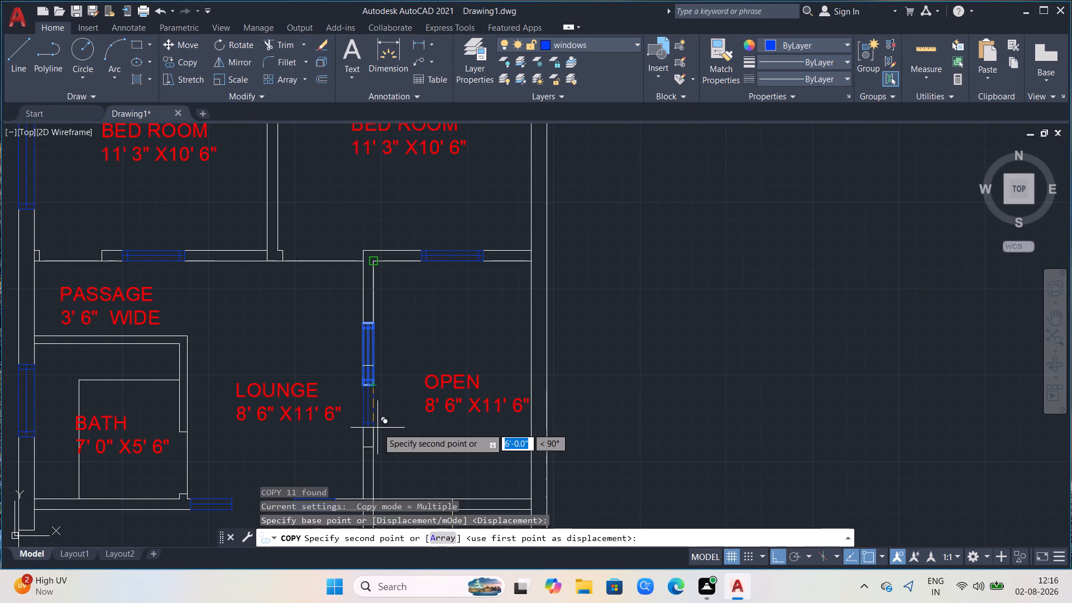
pyautogui.click(372, 449)
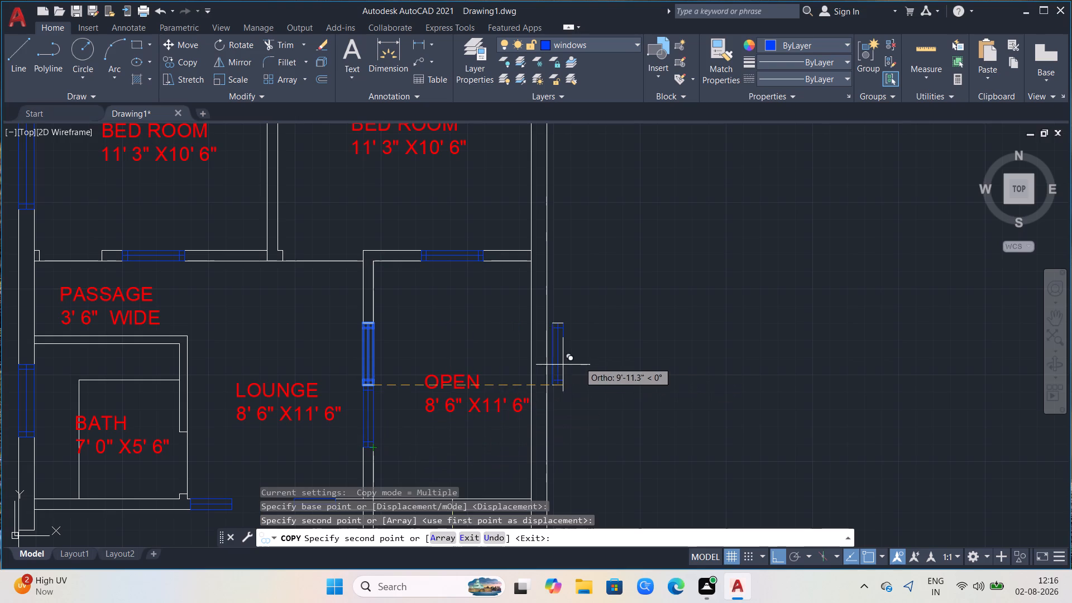
pyautogui.press('Escape')
# Ungroup the upper of the two lounge windows and delete its inner cross line next to the joint.
pyautogui.scroll(4, 353, 371)
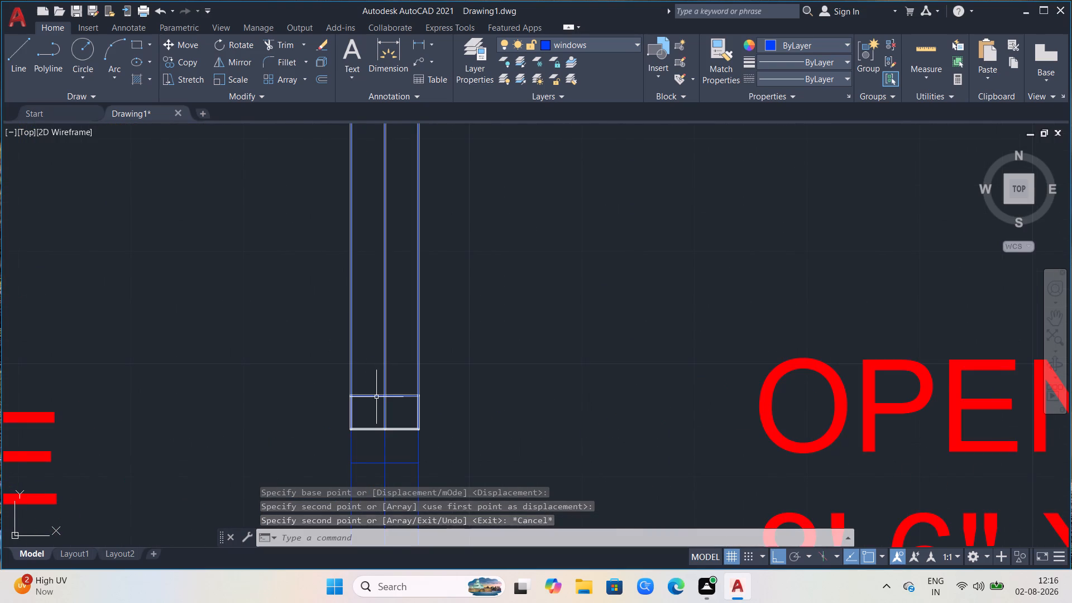
pyautogui.click(376, 397)
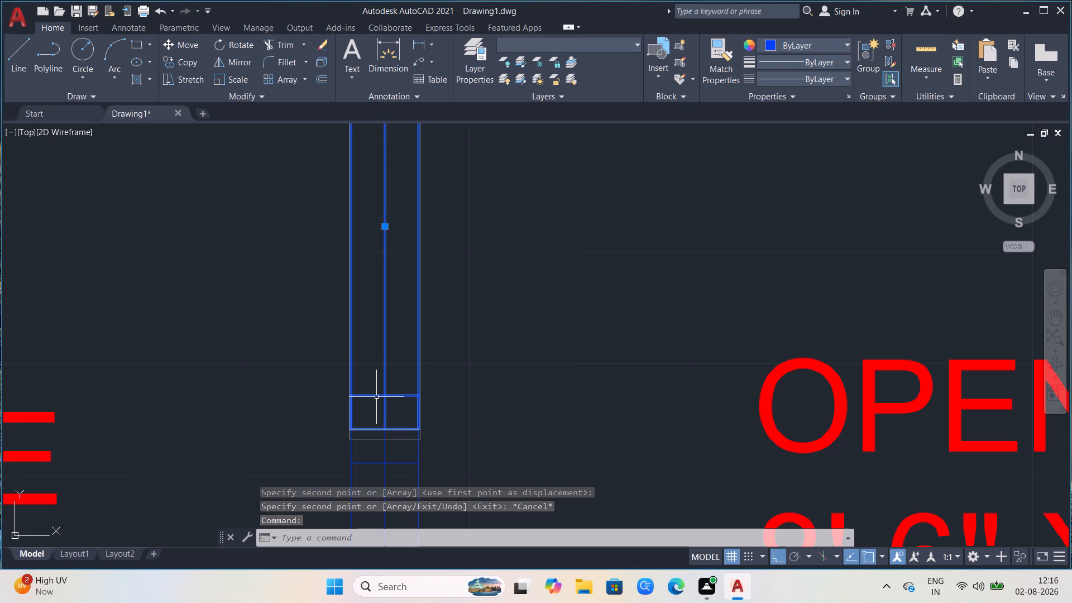
pyautogui.write('GO')
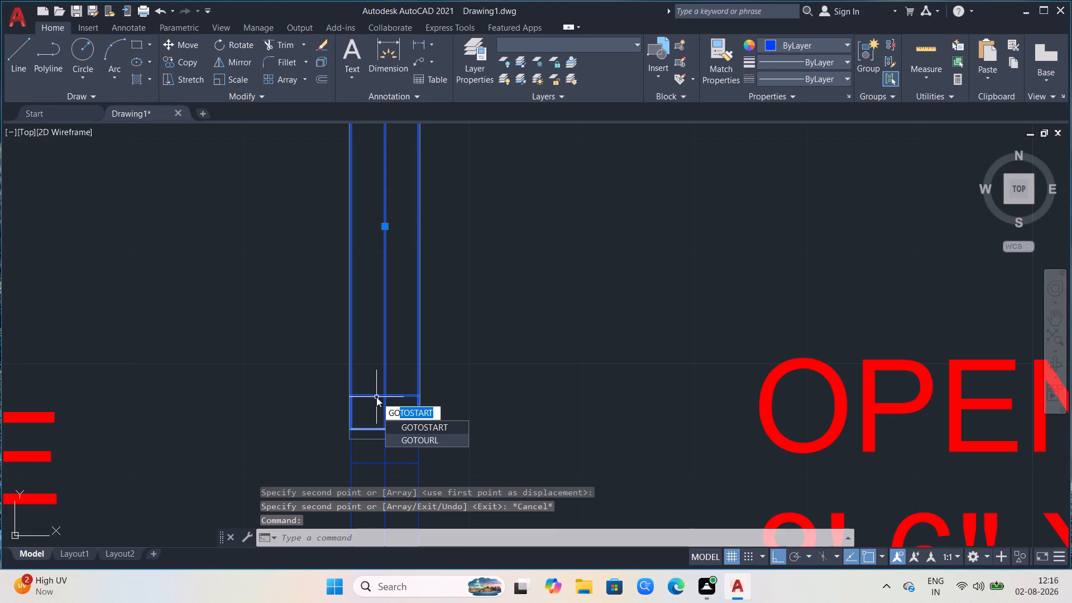
pyautogui.press('BackSpace')
pyautogui.press('BackSpace')
pyautogui.press('BackSpace')
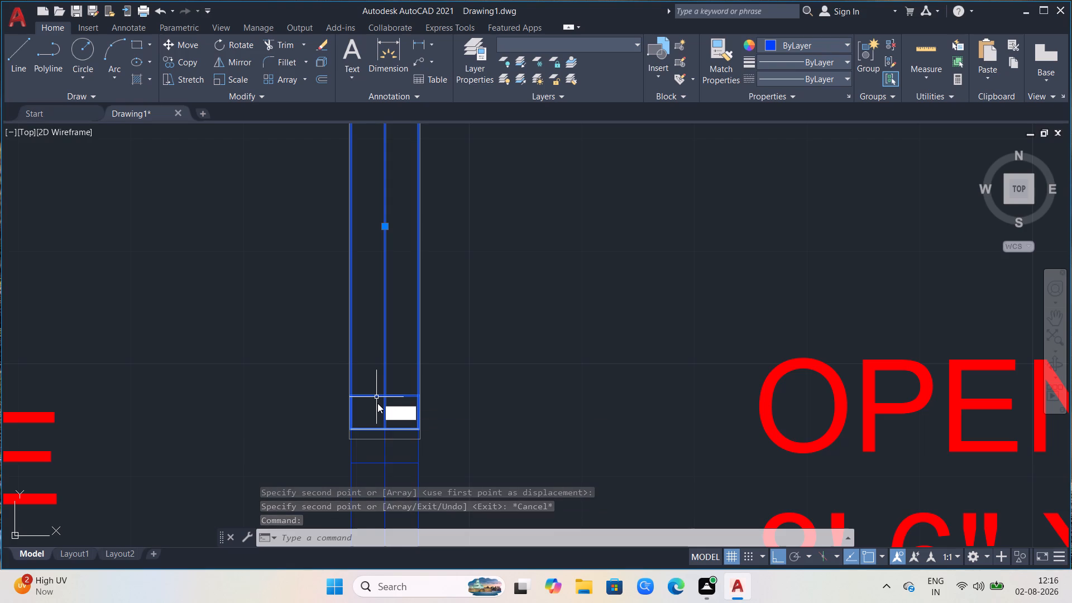
pyautogui.write('UN')
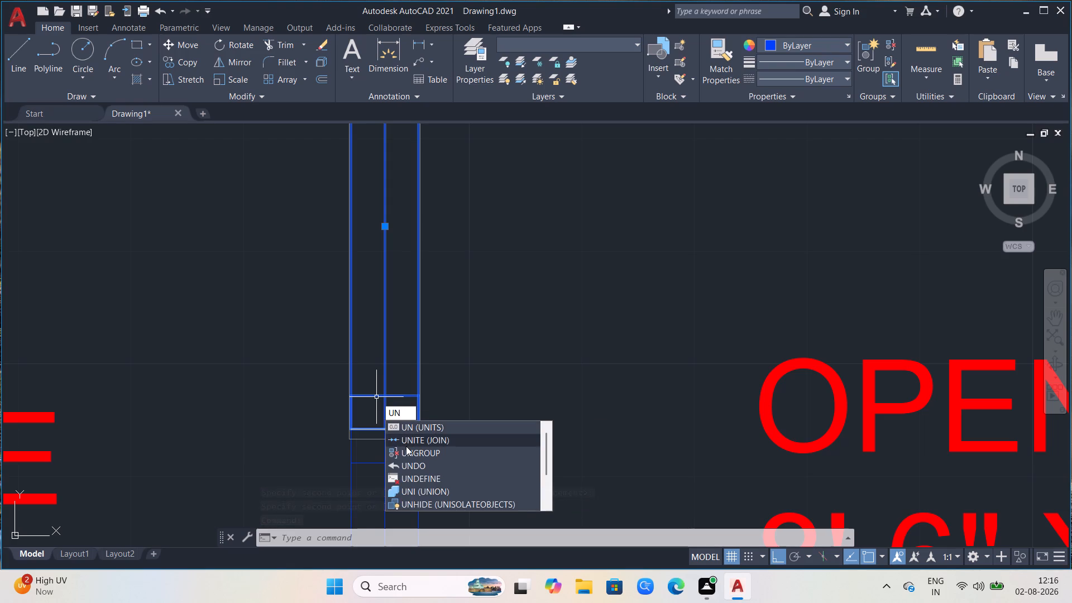
pyautogui.click(406, 450)
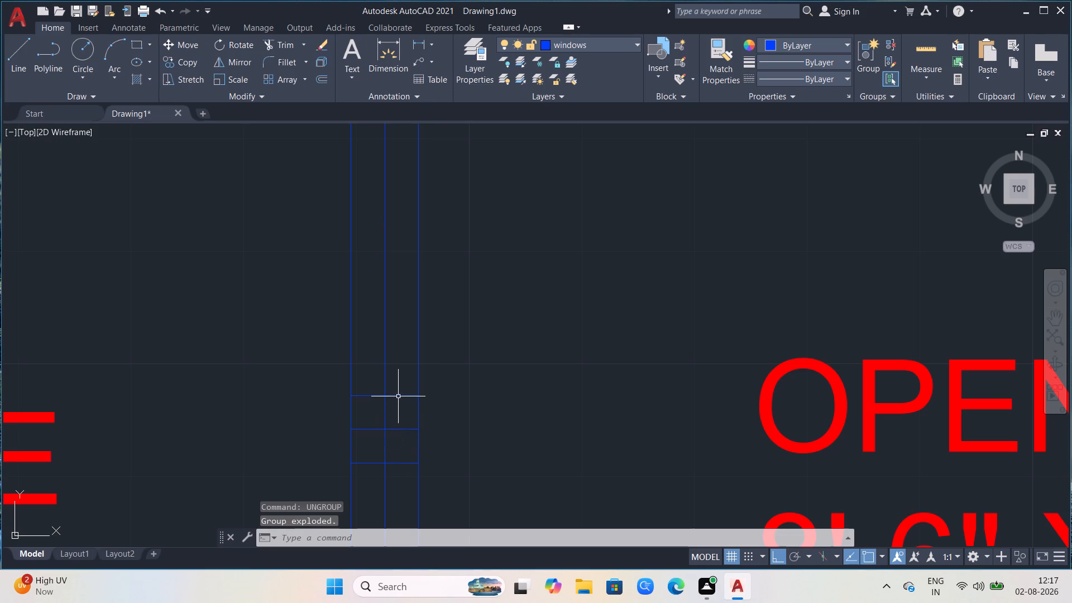
pyautogui.click(398, 395)
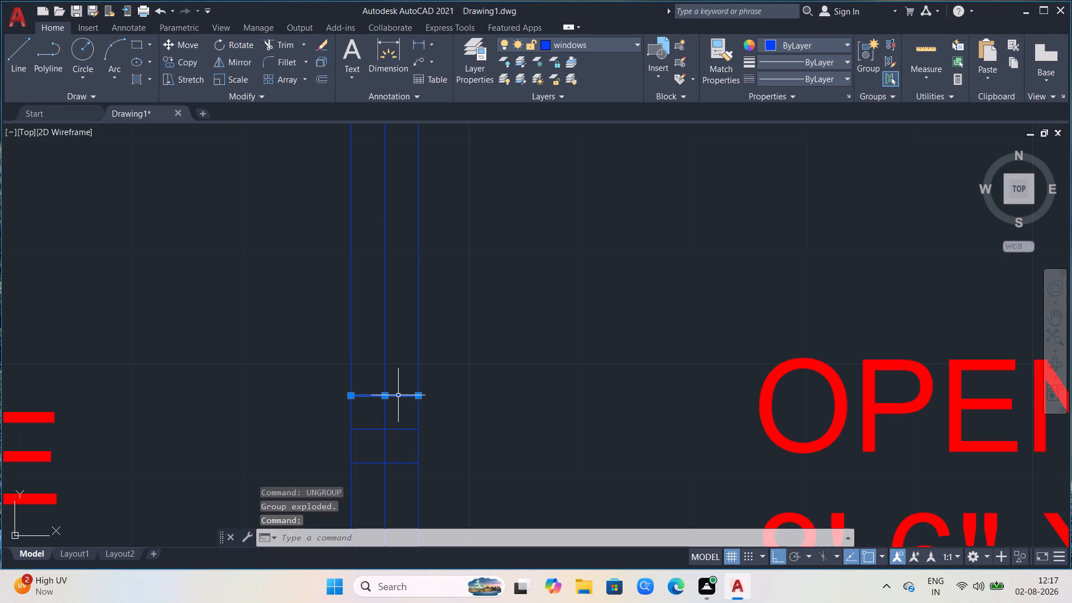
pyautogui.press('Delete')
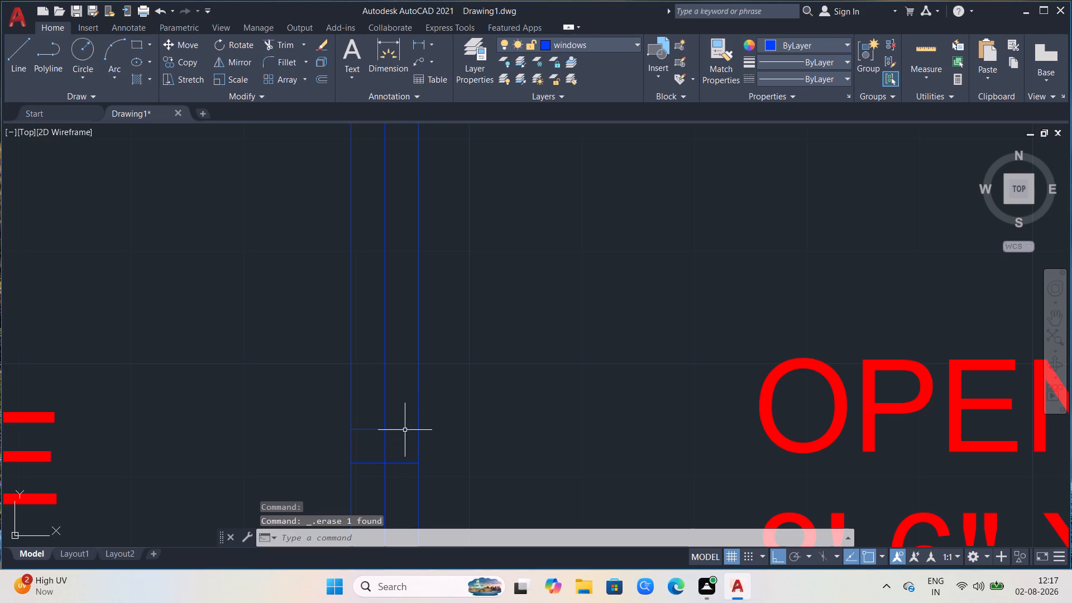
# Ungroup the lower lounge window and delete its end line that overlaps the upper window's end at the joint.
pyautogui.click(405, 430)
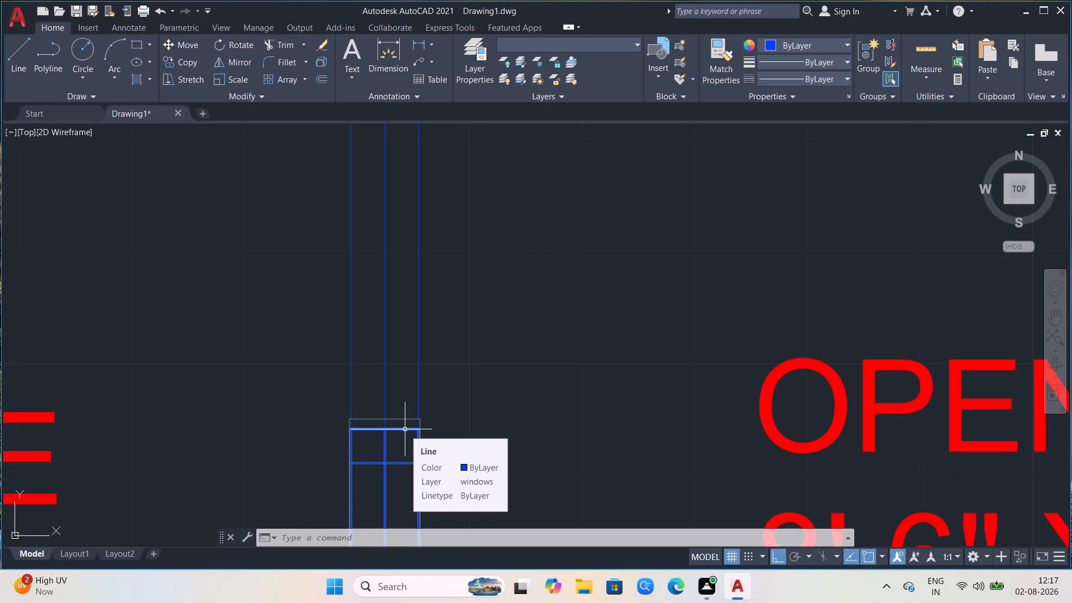
pyautogui.write('GU')
pyautogui.press('BackSpace')
pyautogui.press('BackSpace')
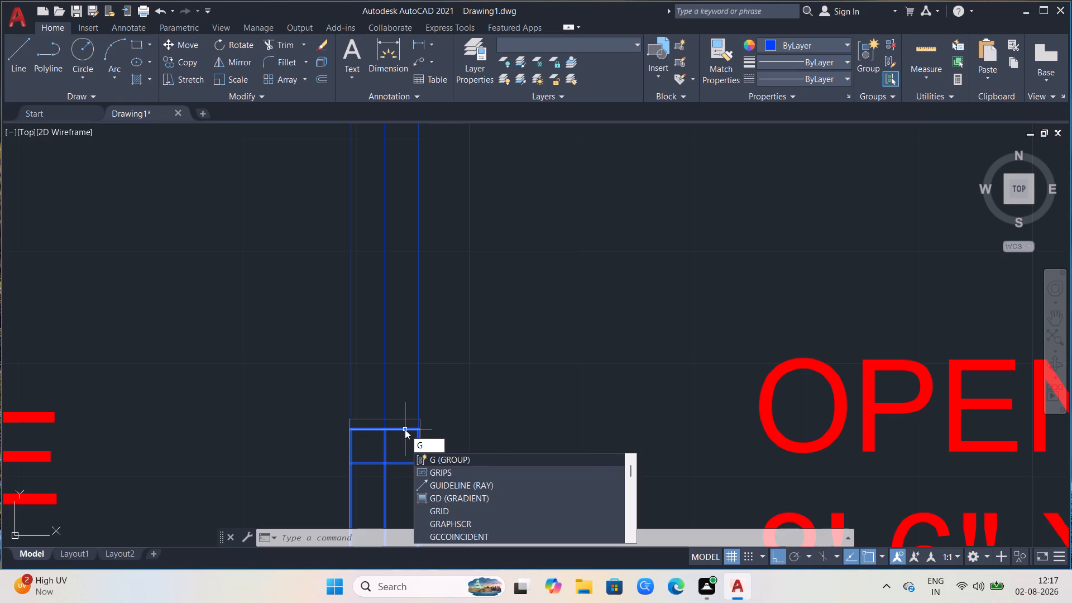
pyautogui.press('BackSpace')
pyautogui.write('UN')
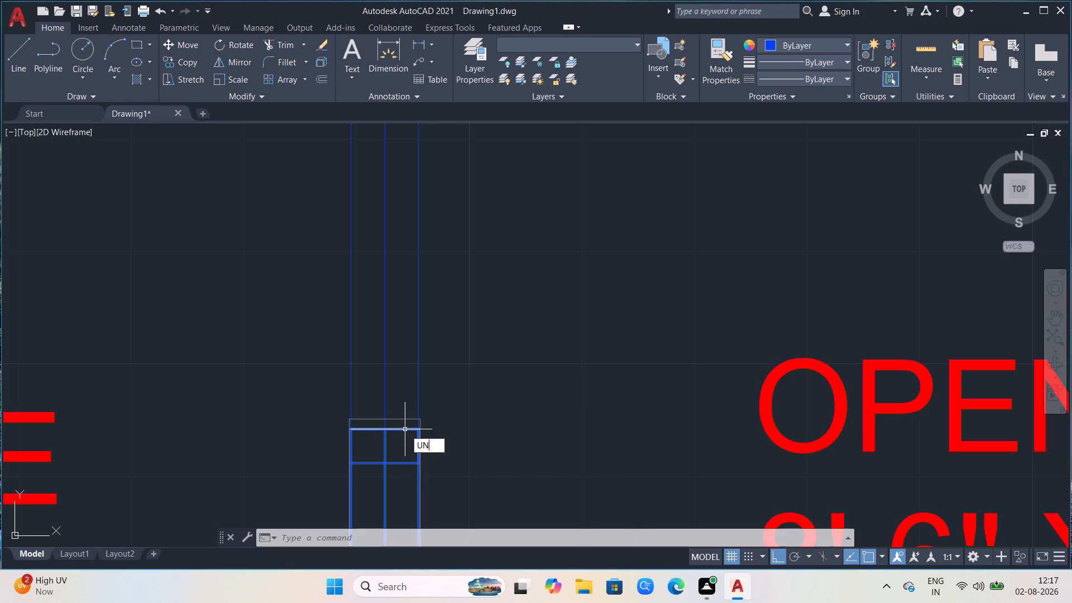
pyautogui.click(444, 484)
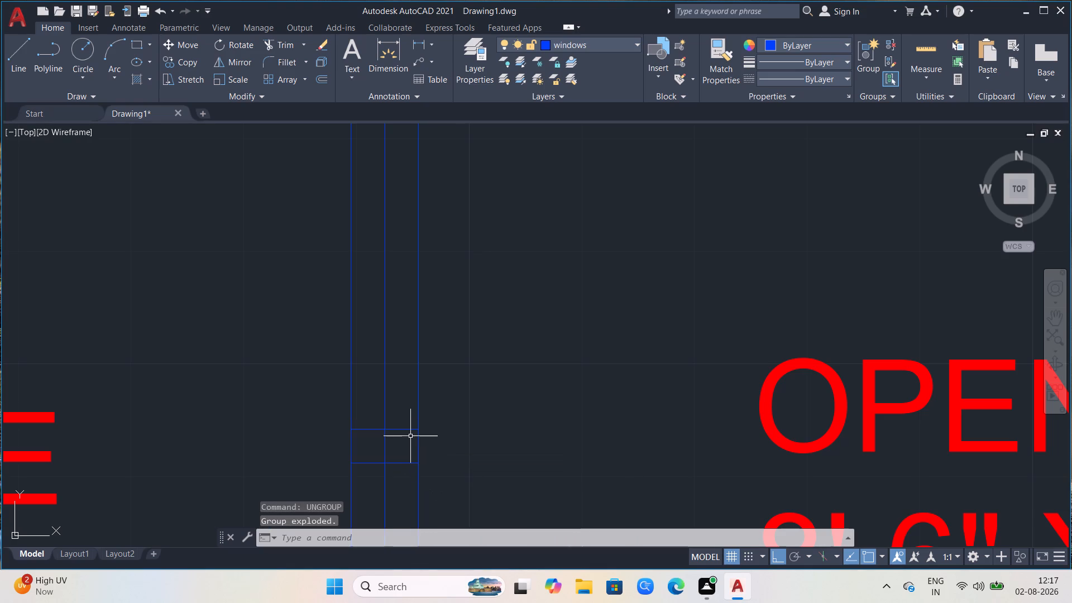
pyautogui.click(407, 429)
pyautogui.press('Delete')
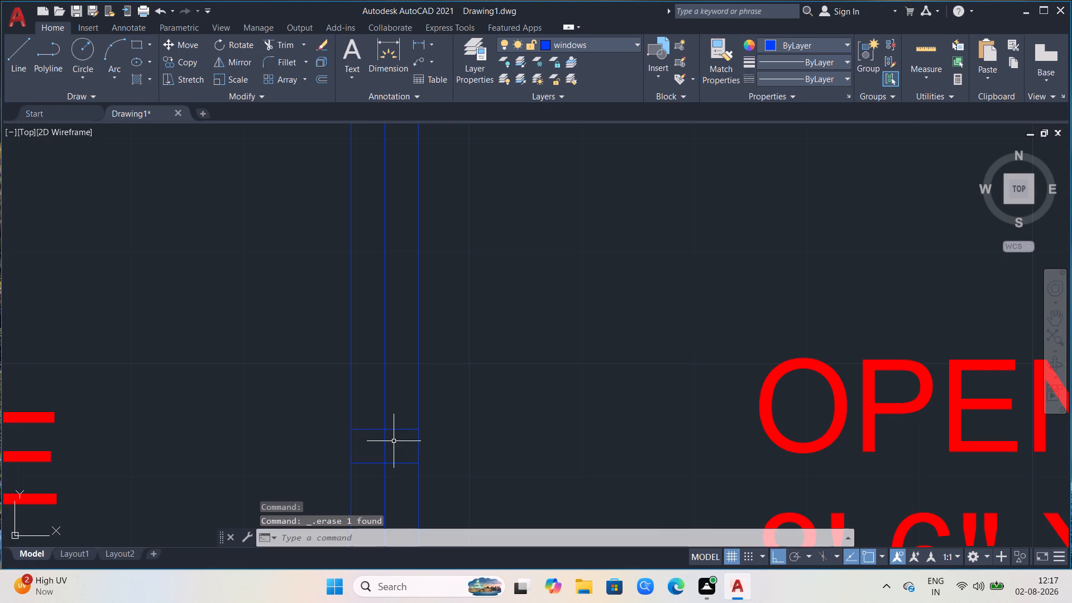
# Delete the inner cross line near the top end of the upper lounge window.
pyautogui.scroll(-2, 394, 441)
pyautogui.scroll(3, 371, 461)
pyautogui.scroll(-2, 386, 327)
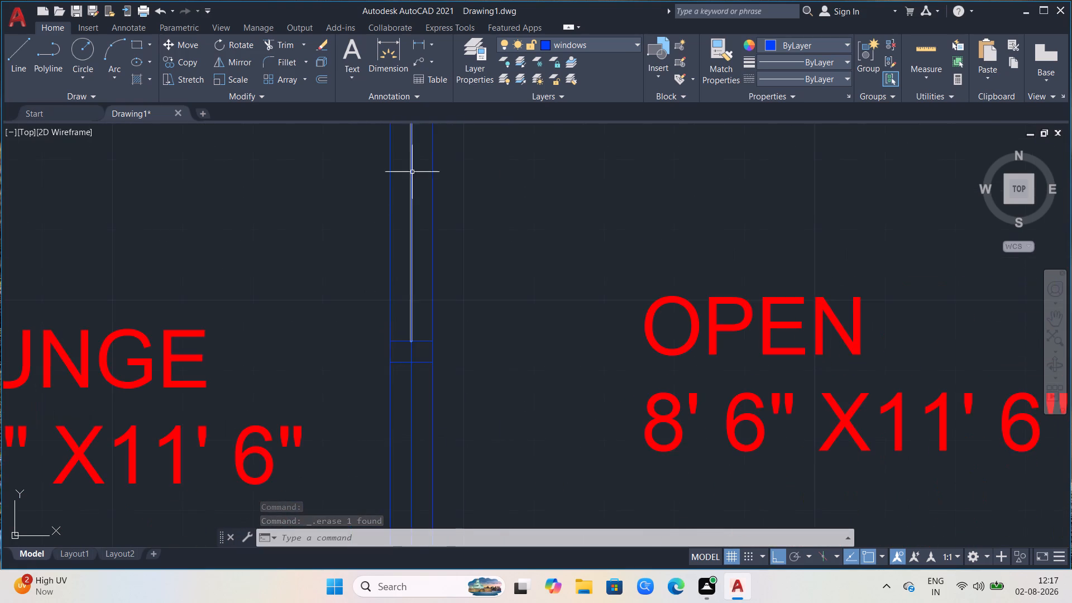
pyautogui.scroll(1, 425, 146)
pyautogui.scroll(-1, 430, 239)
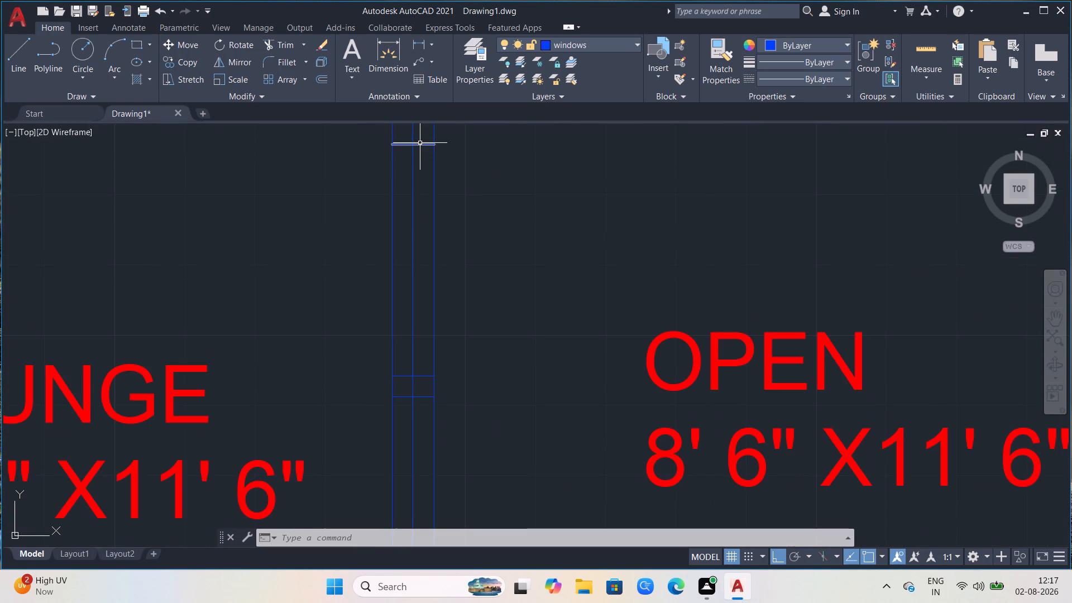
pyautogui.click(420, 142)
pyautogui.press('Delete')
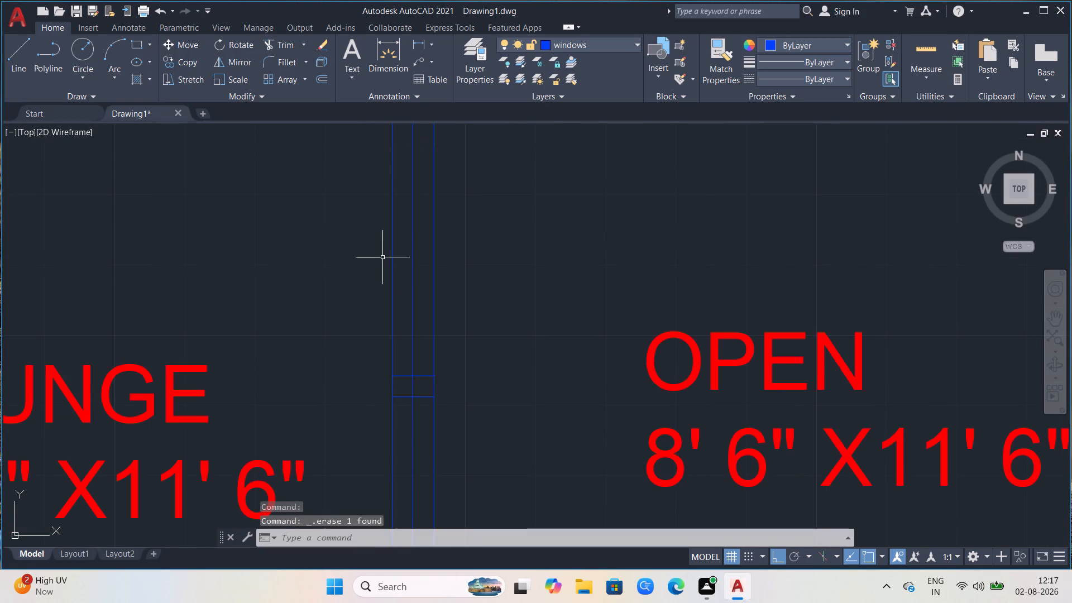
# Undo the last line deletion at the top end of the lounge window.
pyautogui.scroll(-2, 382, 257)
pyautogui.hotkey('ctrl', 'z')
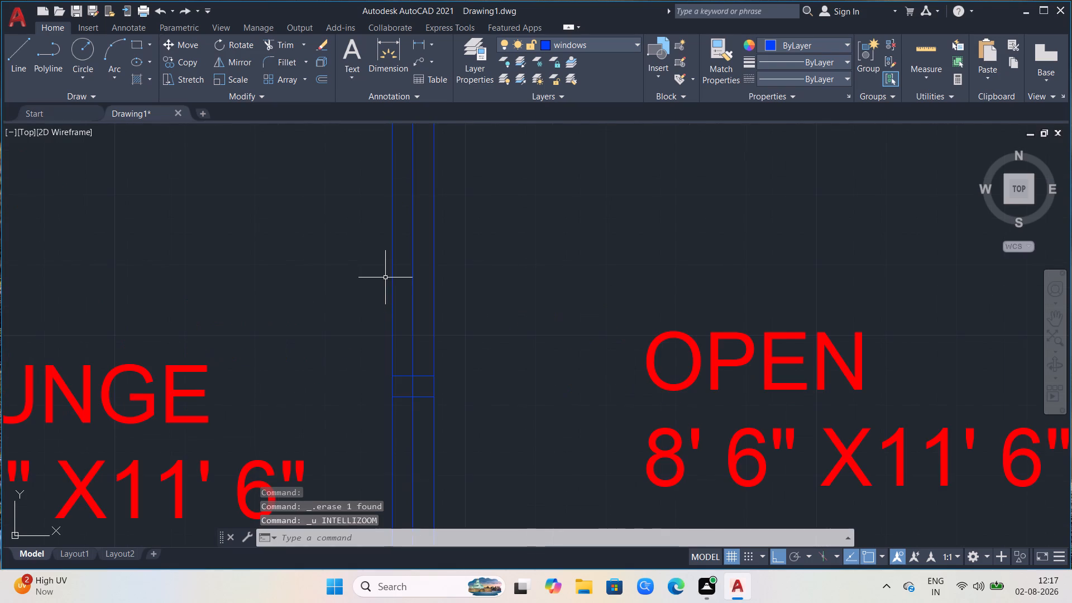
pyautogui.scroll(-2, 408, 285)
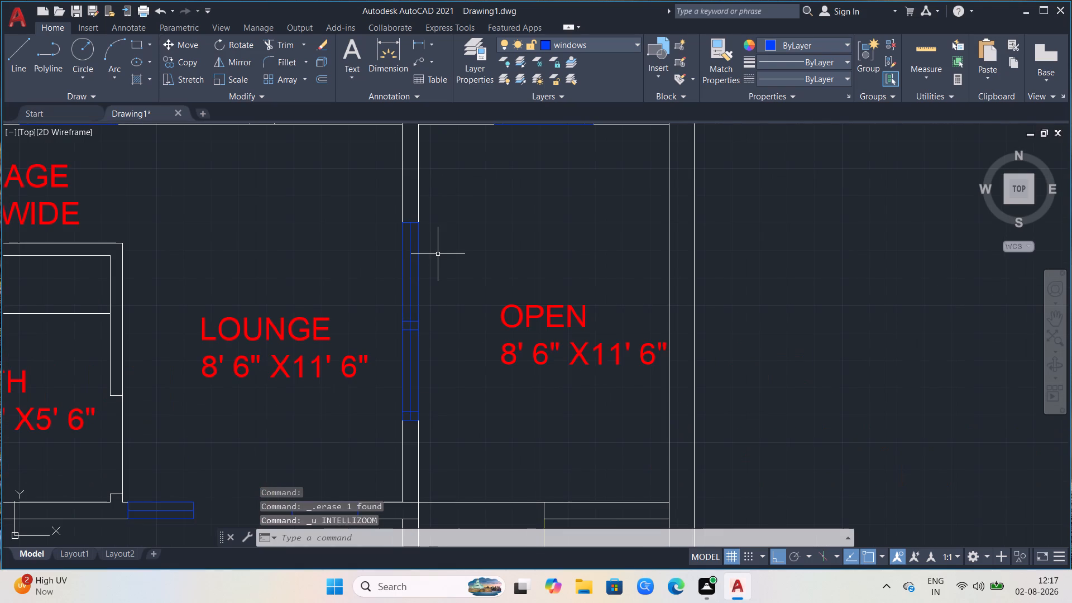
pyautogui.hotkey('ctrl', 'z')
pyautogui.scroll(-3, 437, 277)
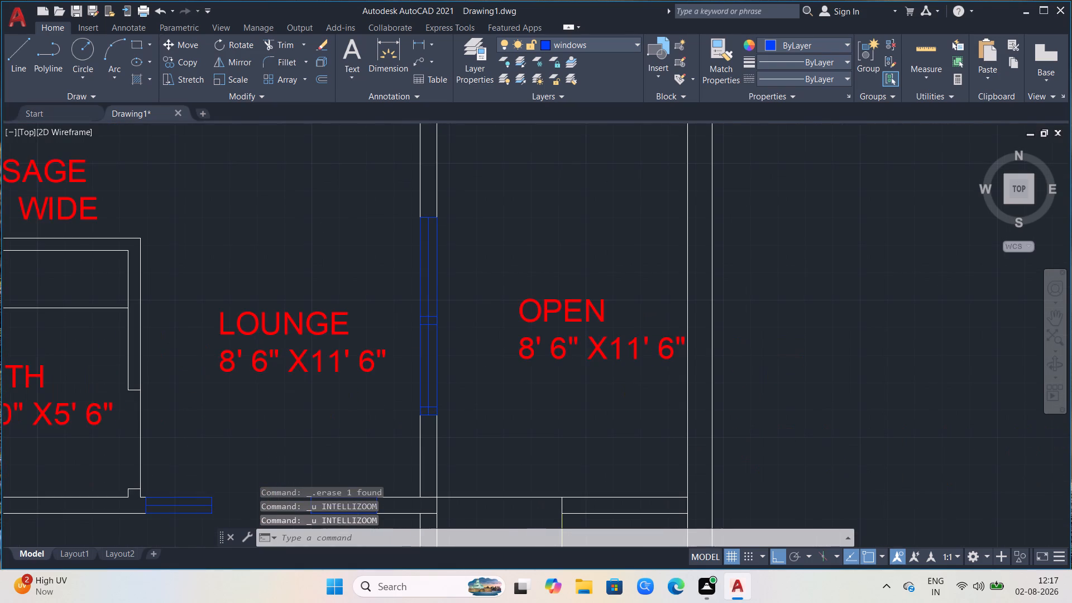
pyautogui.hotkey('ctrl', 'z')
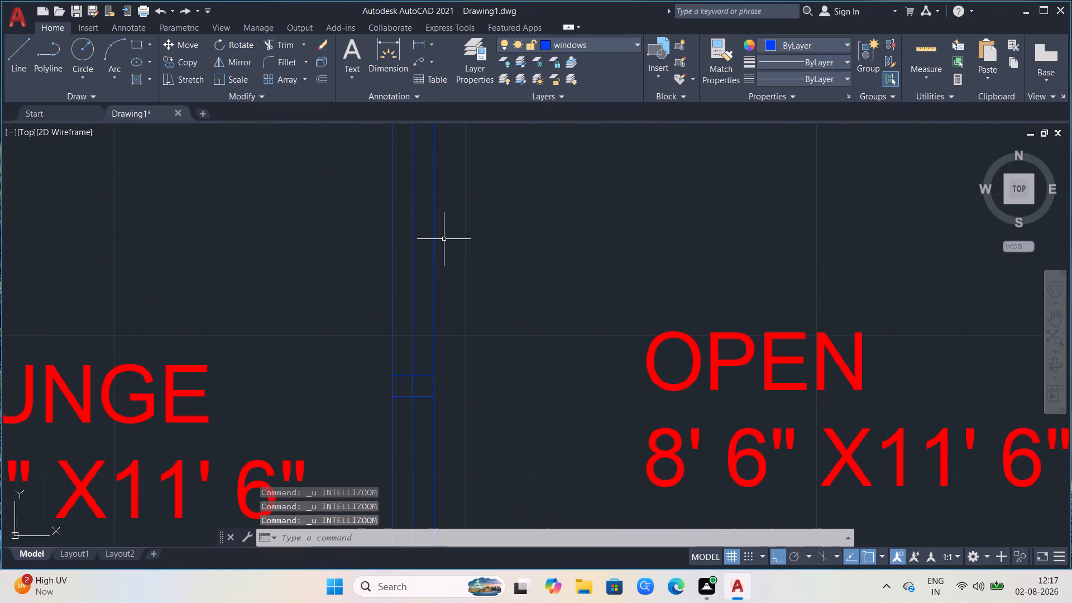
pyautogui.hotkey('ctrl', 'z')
# Delete the lower of the two cross lines at the middle of the lounge window, leaving a single dividing line.
pyautogui.scroll(-1, 444, 240)
pyautogui.scroll(1, 421, 332)
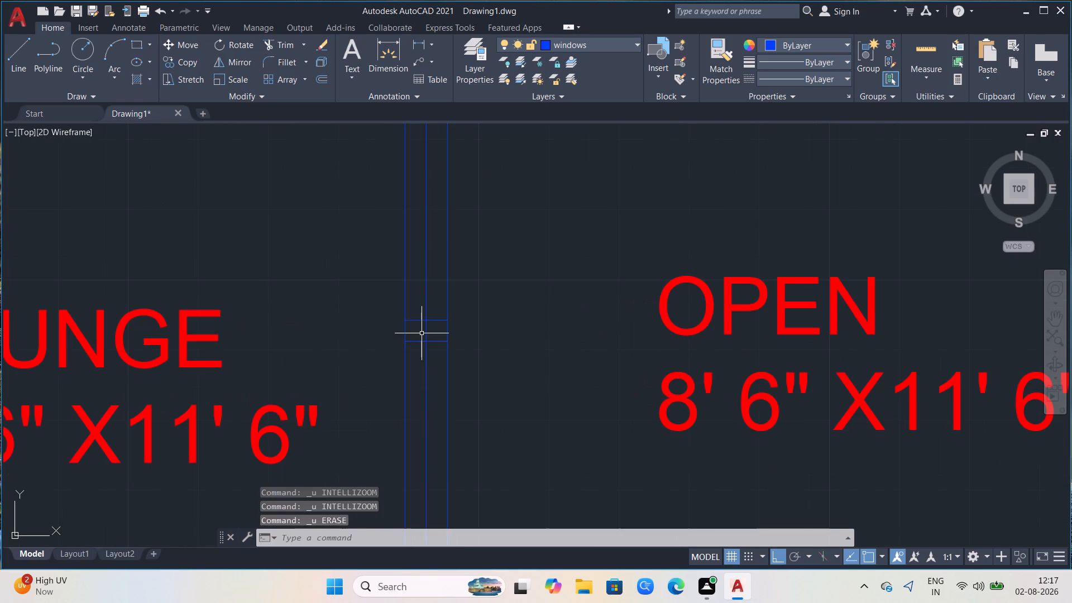
pyautogui.click(418, 341)
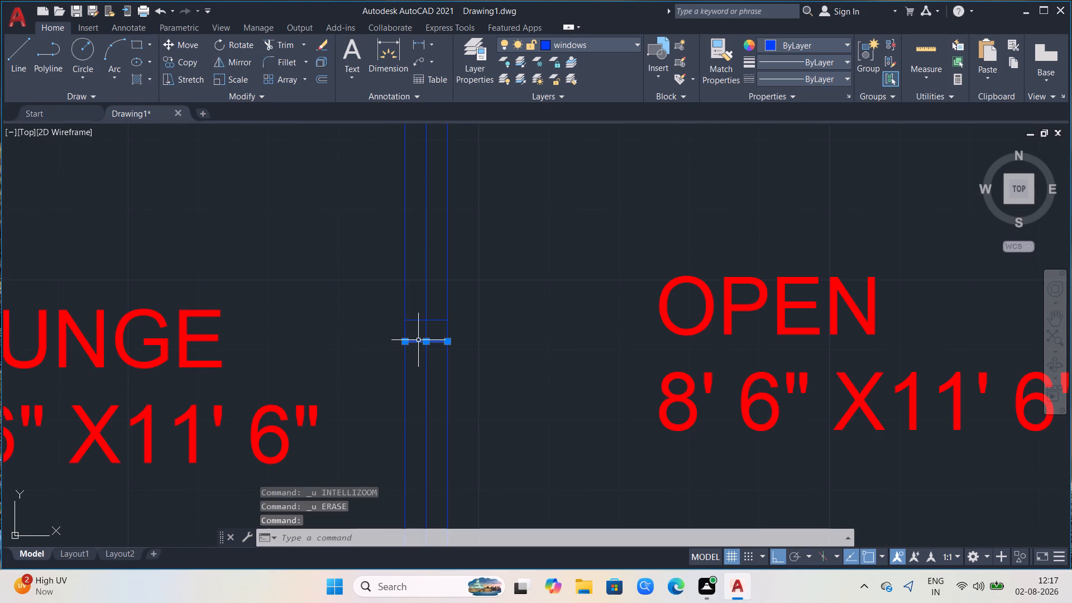
pyautogui.press('Delete')
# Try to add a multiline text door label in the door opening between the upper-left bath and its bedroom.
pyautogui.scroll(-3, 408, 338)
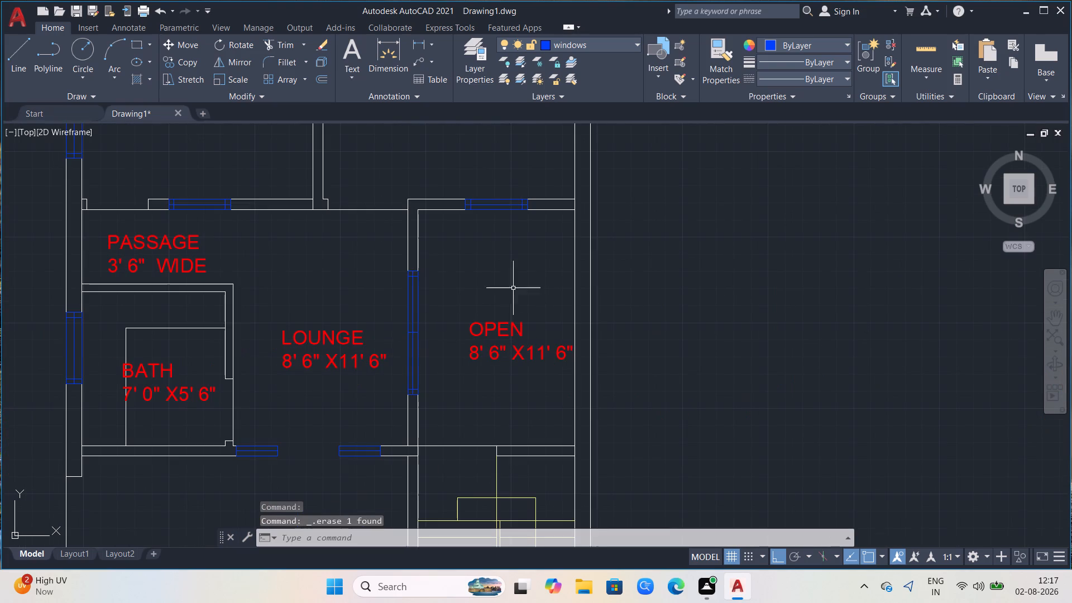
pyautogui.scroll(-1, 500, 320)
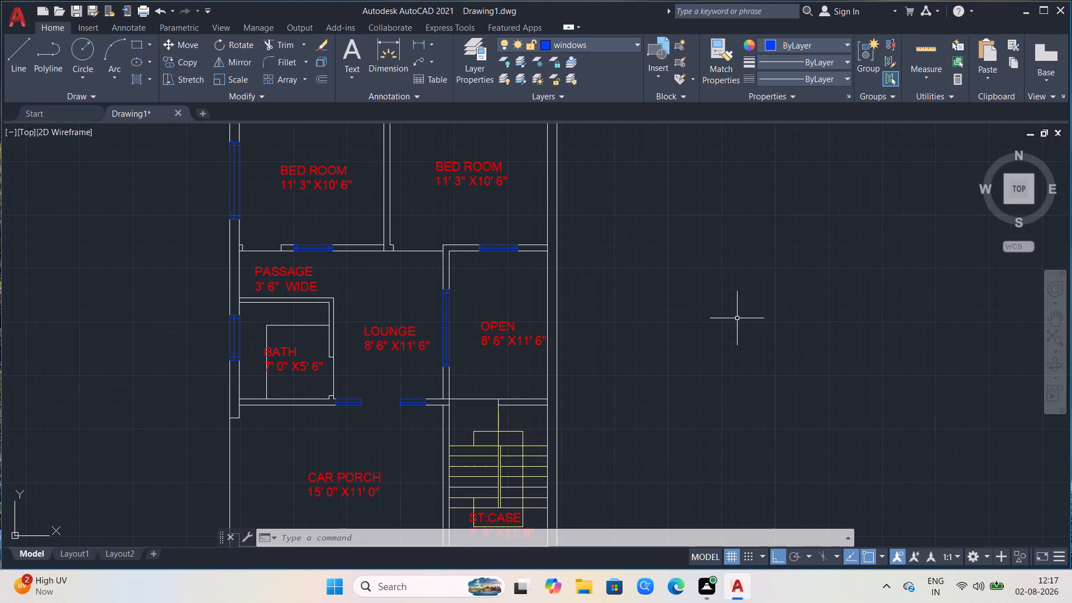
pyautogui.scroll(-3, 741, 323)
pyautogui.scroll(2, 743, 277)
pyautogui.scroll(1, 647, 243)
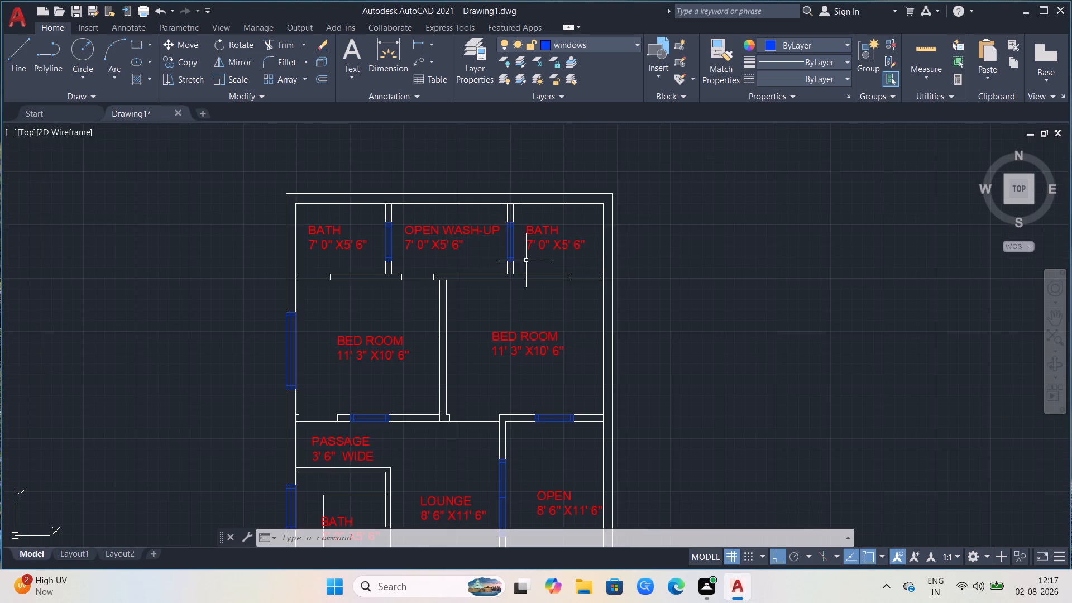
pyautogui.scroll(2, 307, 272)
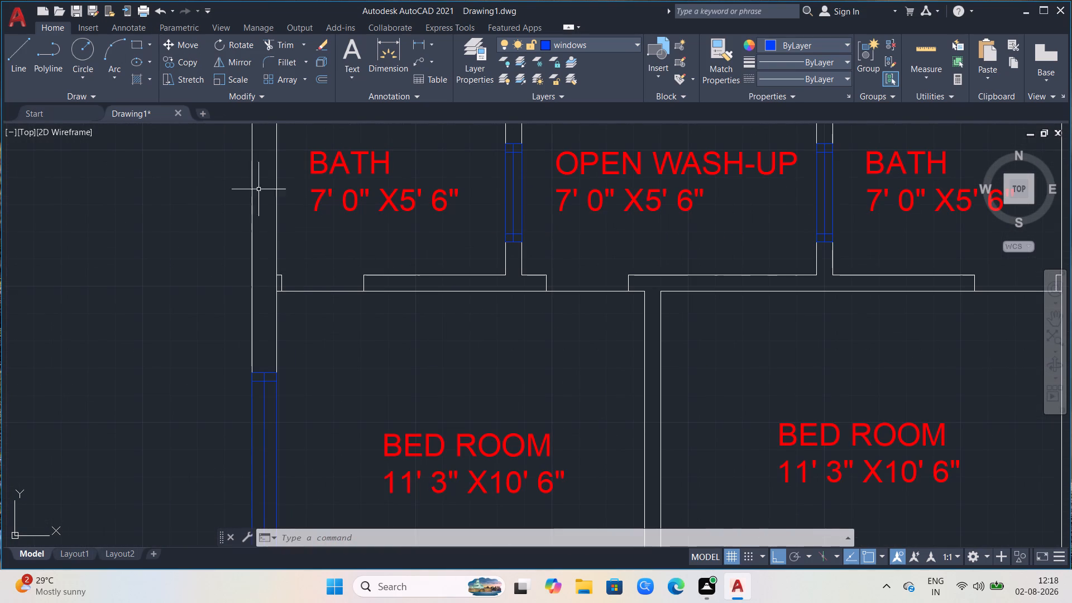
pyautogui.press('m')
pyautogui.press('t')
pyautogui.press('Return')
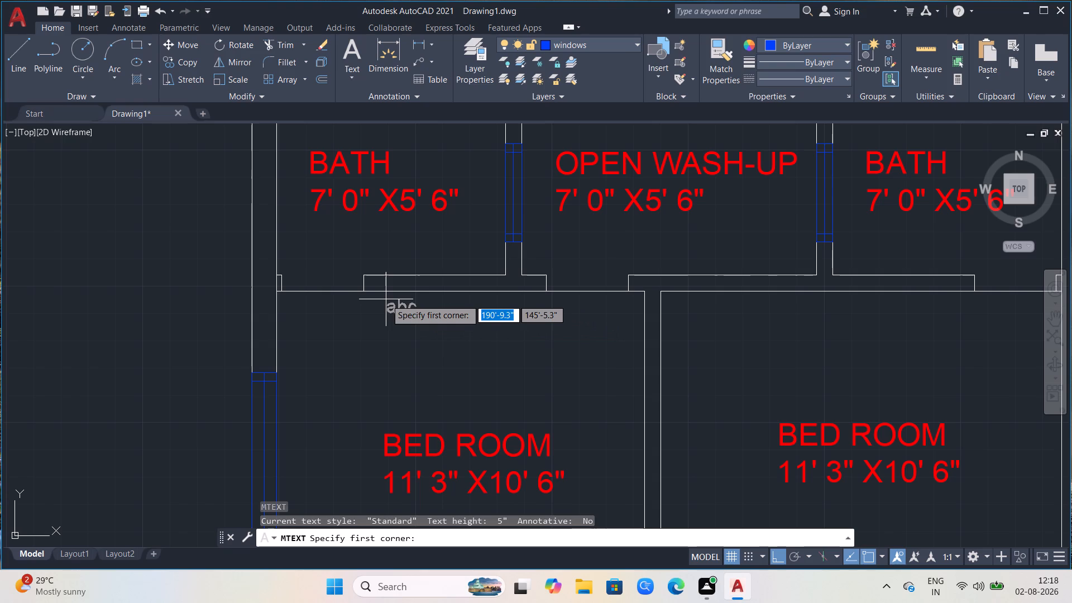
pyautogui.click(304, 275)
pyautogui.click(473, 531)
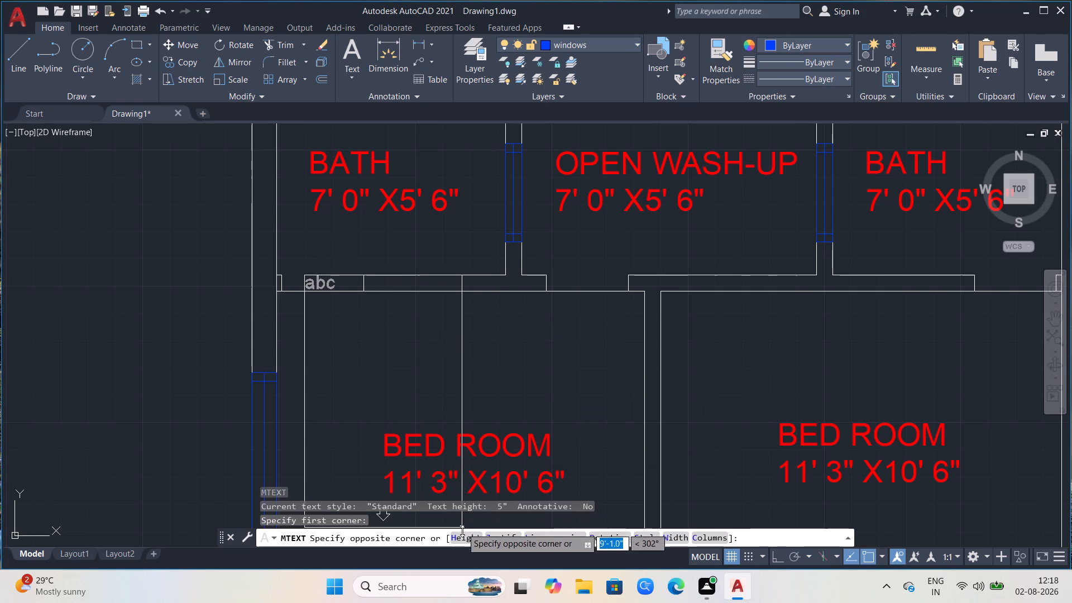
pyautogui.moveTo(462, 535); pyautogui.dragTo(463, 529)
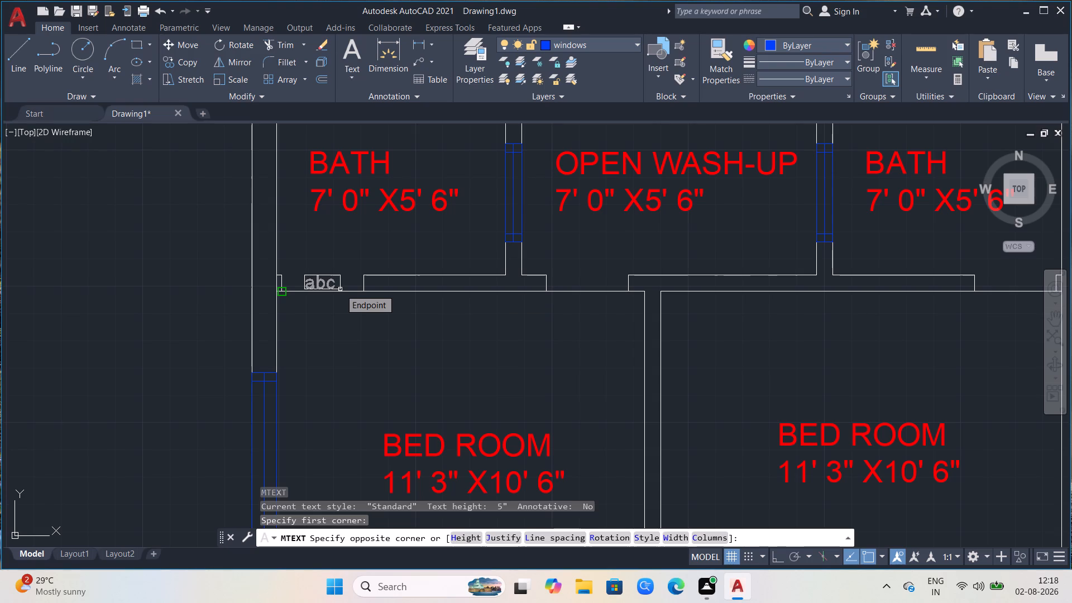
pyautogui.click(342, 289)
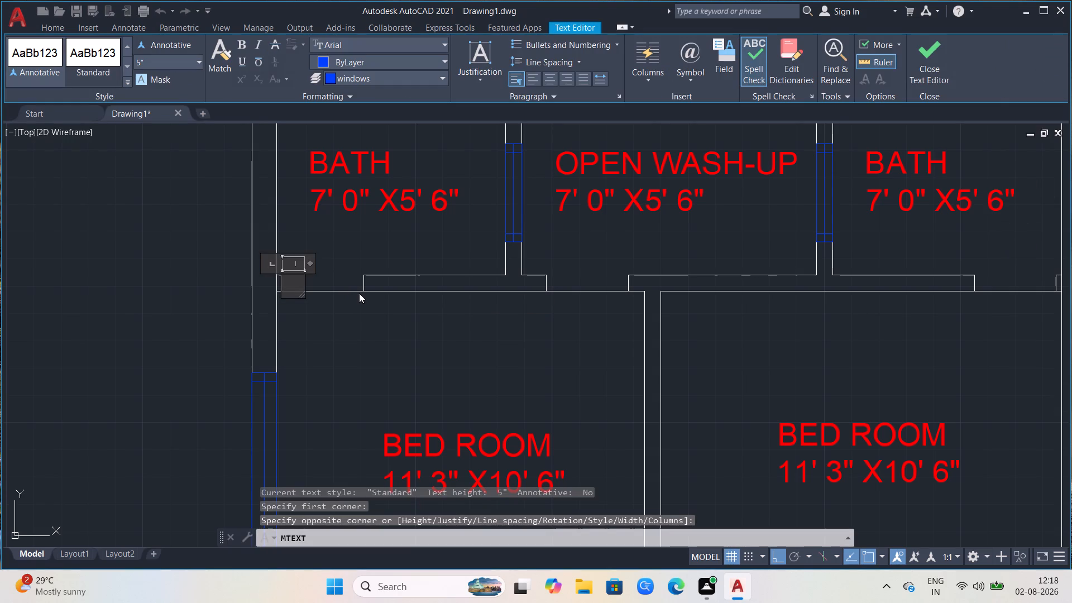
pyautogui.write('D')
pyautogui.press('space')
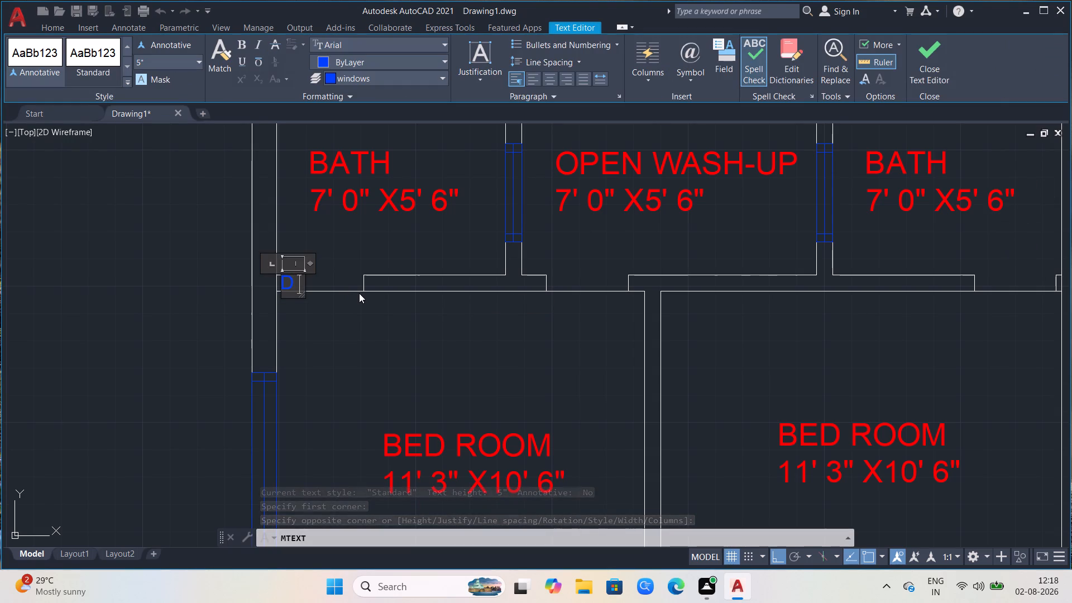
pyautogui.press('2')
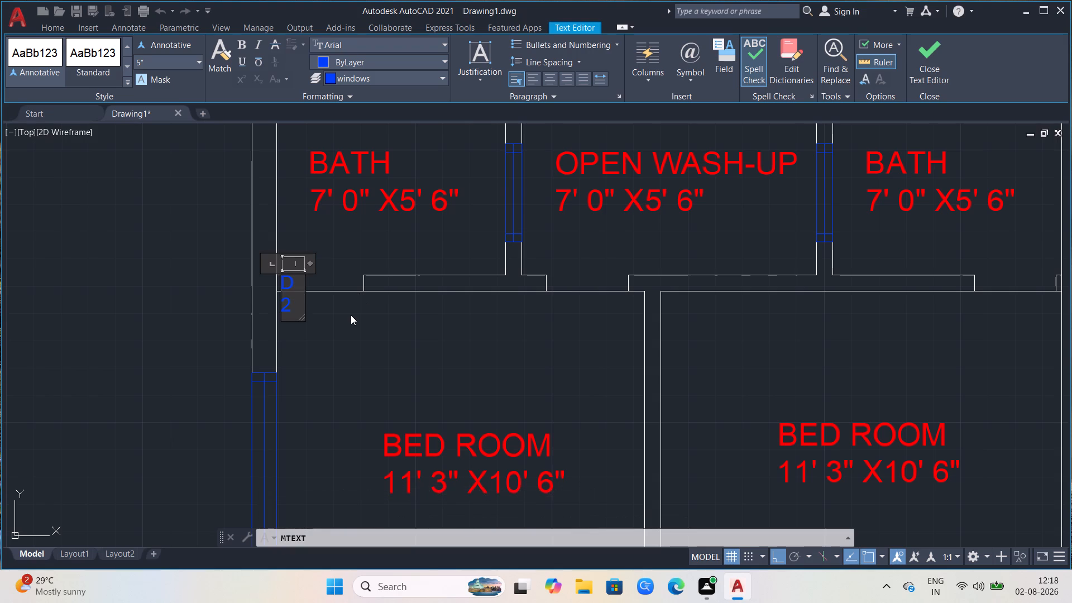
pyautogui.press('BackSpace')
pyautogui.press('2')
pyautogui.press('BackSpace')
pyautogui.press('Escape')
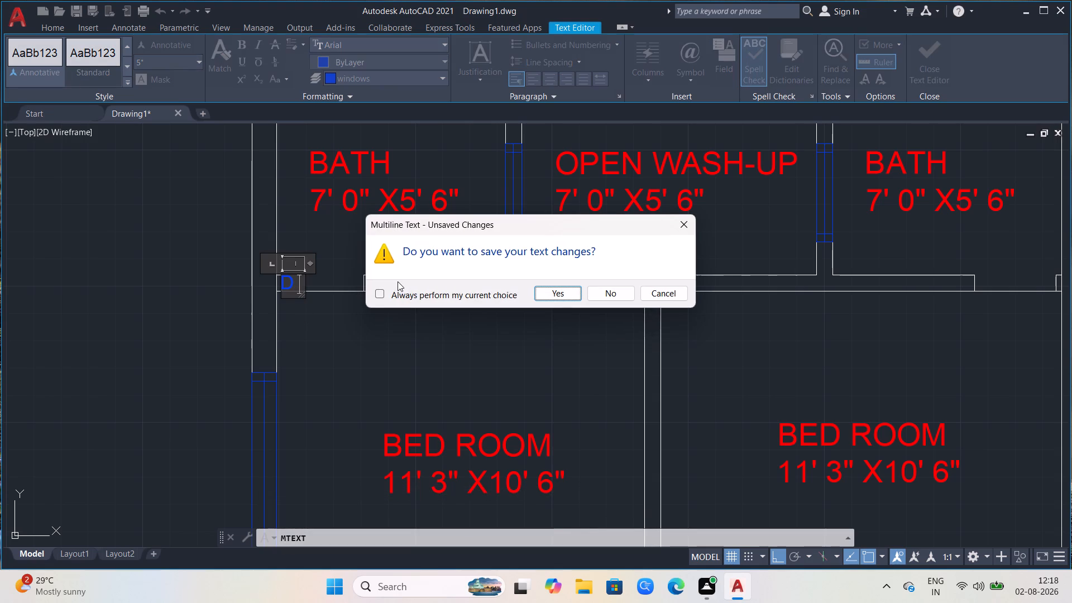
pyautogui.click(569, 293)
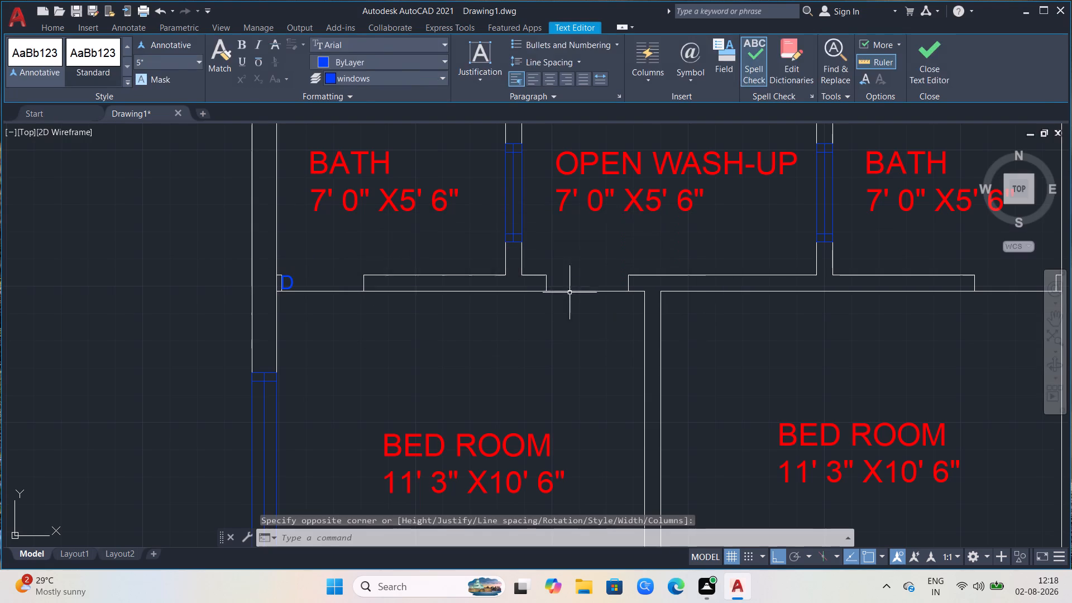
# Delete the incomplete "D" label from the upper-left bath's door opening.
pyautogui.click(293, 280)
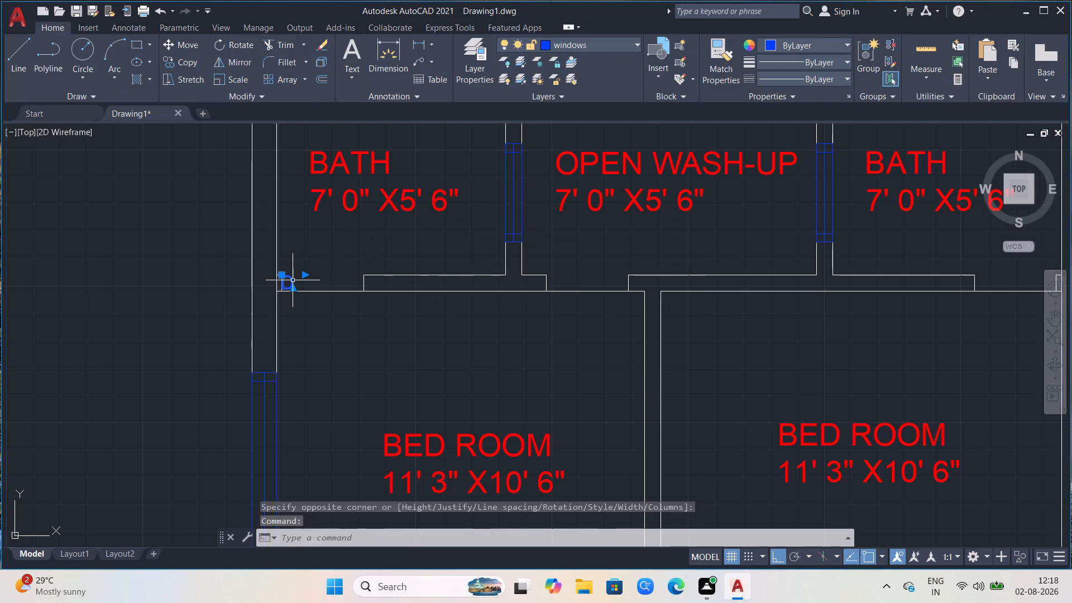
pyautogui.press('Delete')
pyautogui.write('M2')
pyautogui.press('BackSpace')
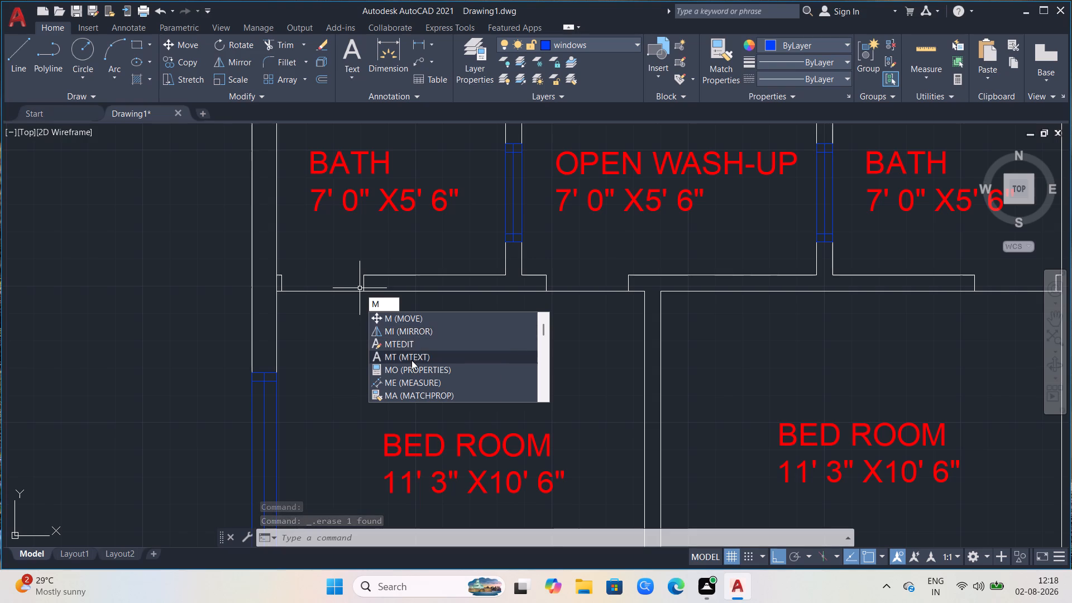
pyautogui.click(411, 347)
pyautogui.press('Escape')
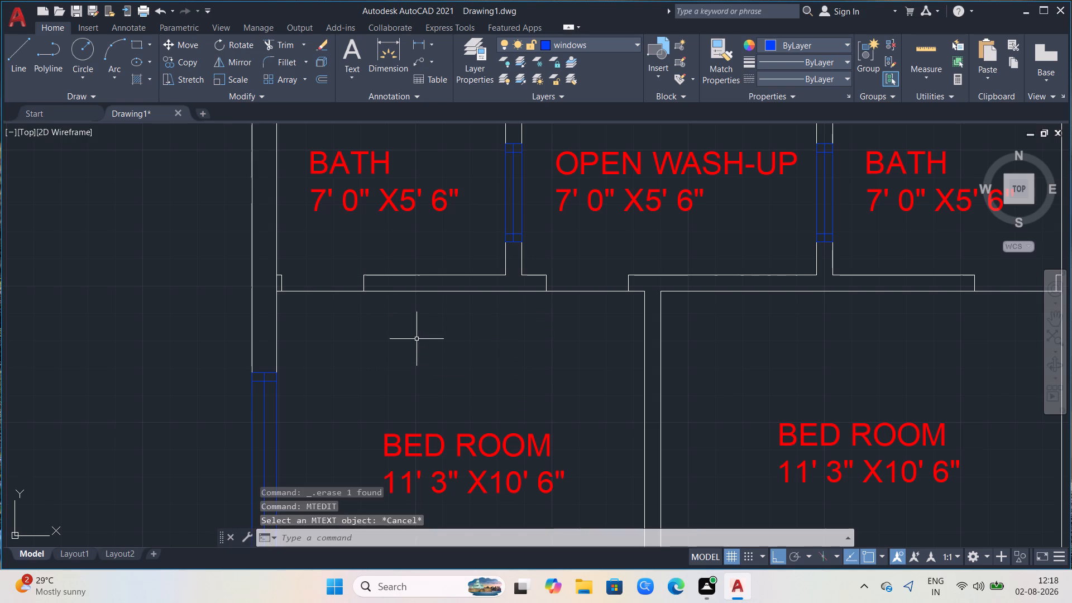
# Add the multiline text "D 2" in the door opening between the upper-left bath and the bedroom below it.
pyautogui.press('m')
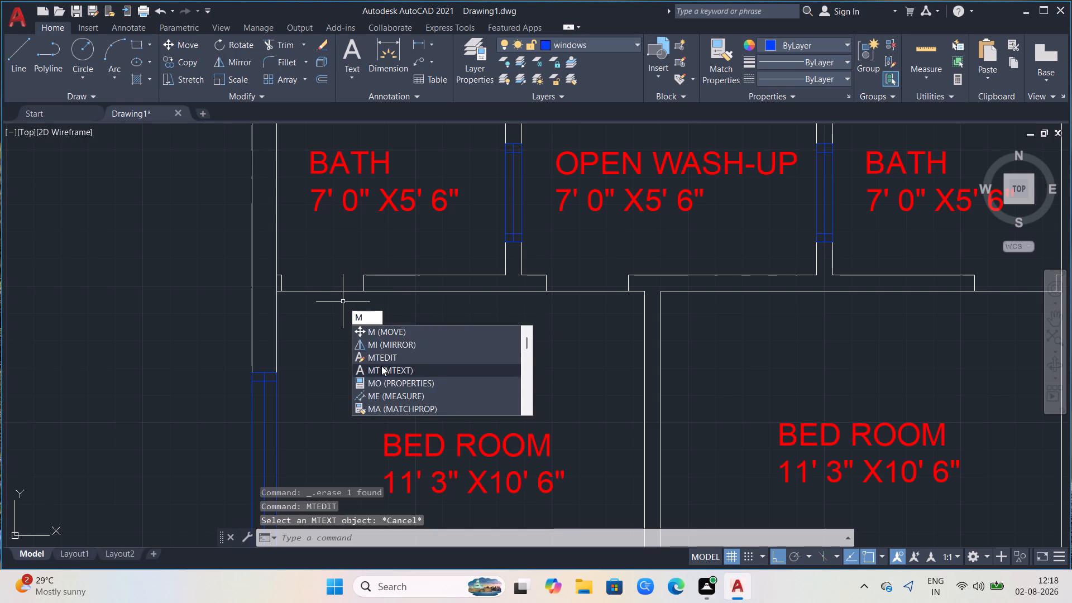
pyautogui.click(384, 367)
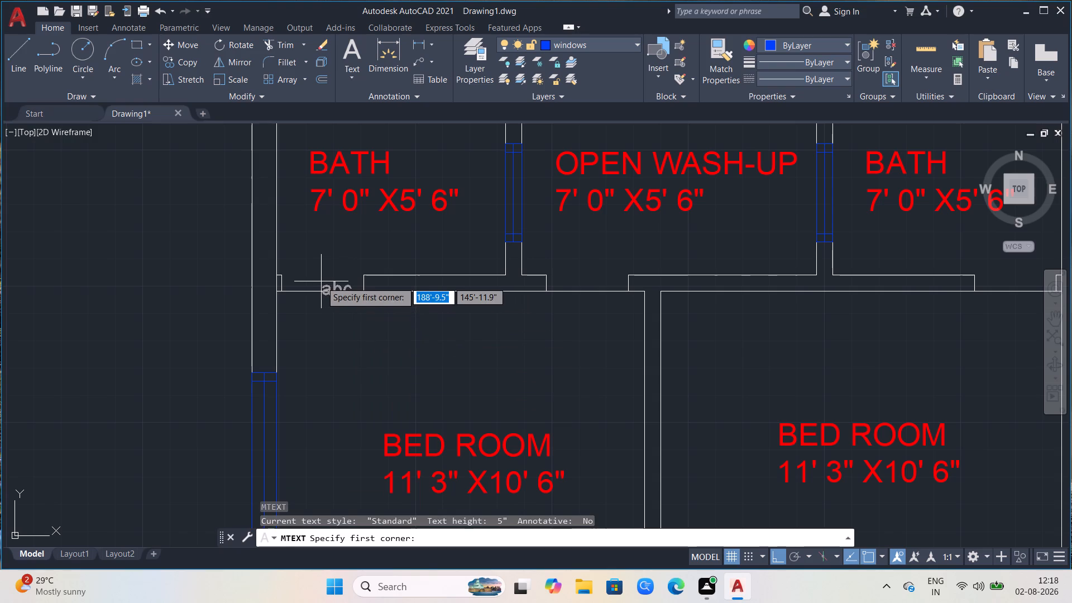
pyautogui.click(306, 274)
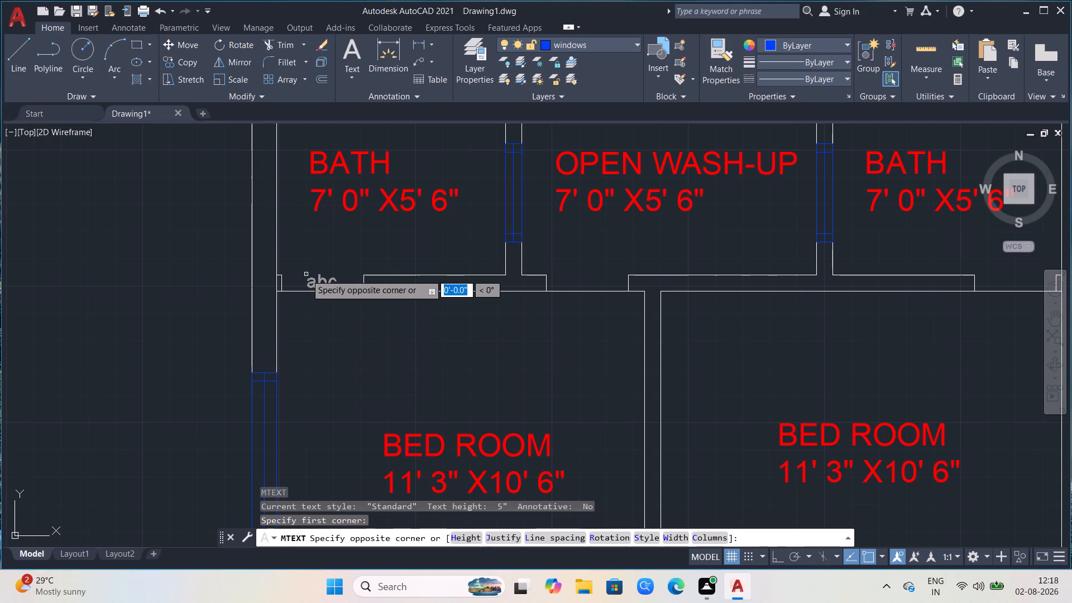
pyautogui.click(352, 305)
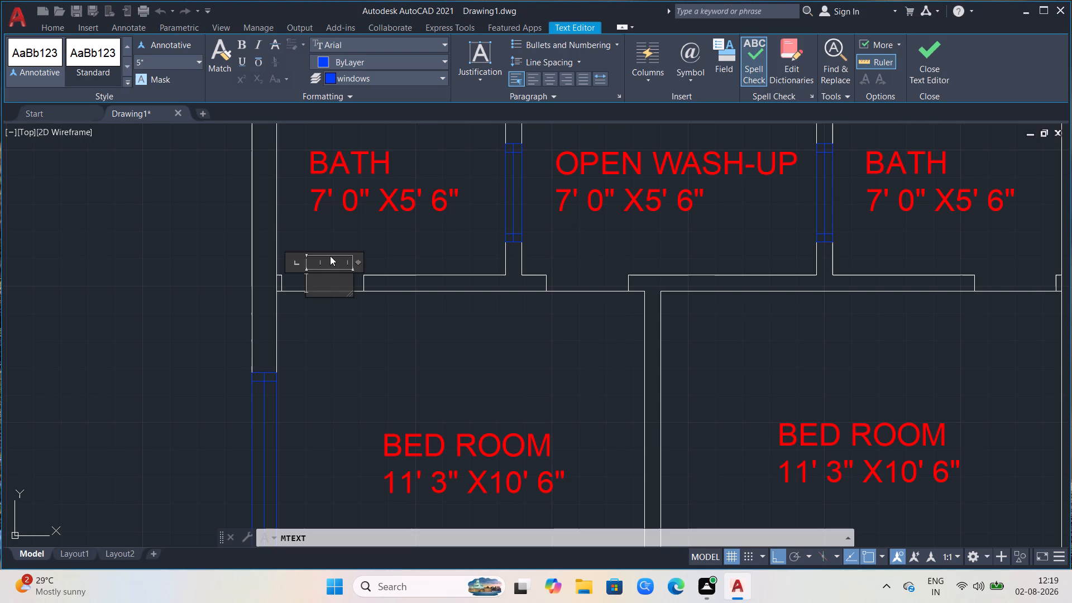
pyautogui.press('d')
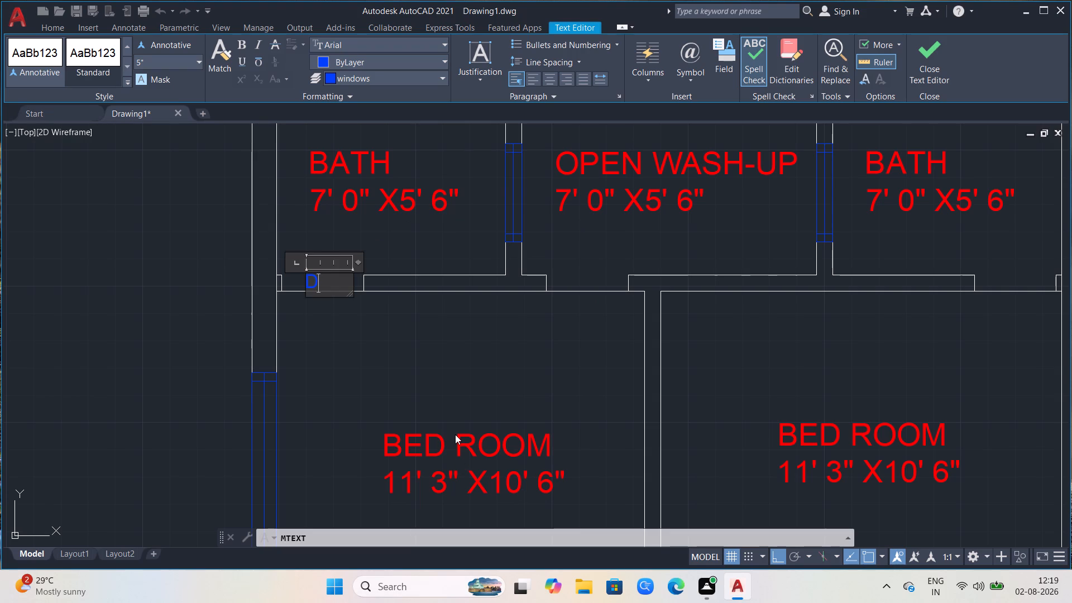
pyautogui.press('space')
pyautogui.press('2')
# Assign the new D 2 label to the text layer and finish editing it.
pyautogui.click(444, 59)
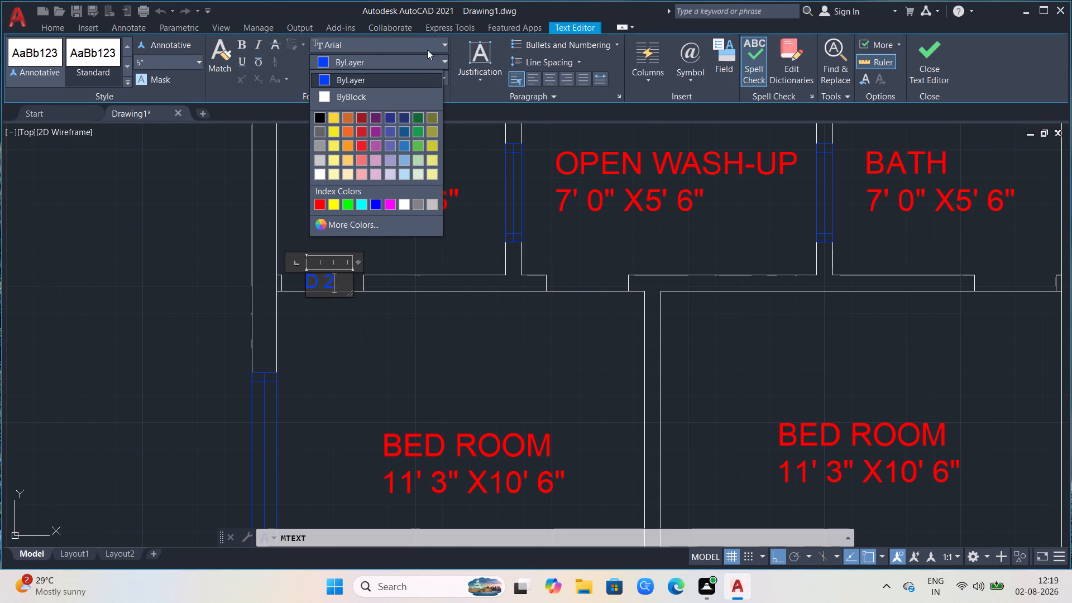
pyautogui.click(309, 9)
pyautogui.click(433, 78)
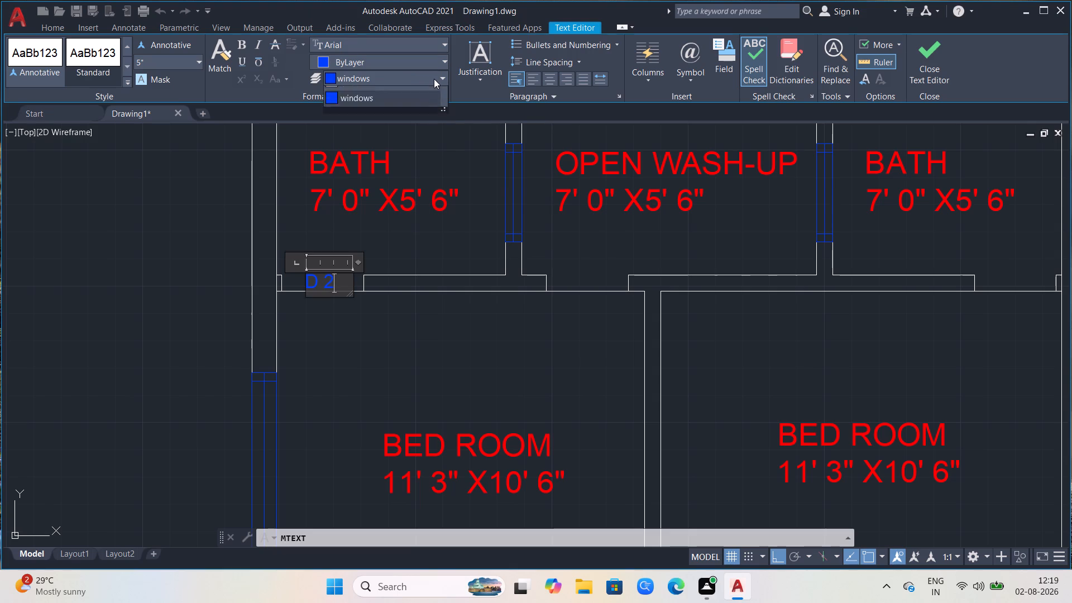
pyautogui.click(350, 141)
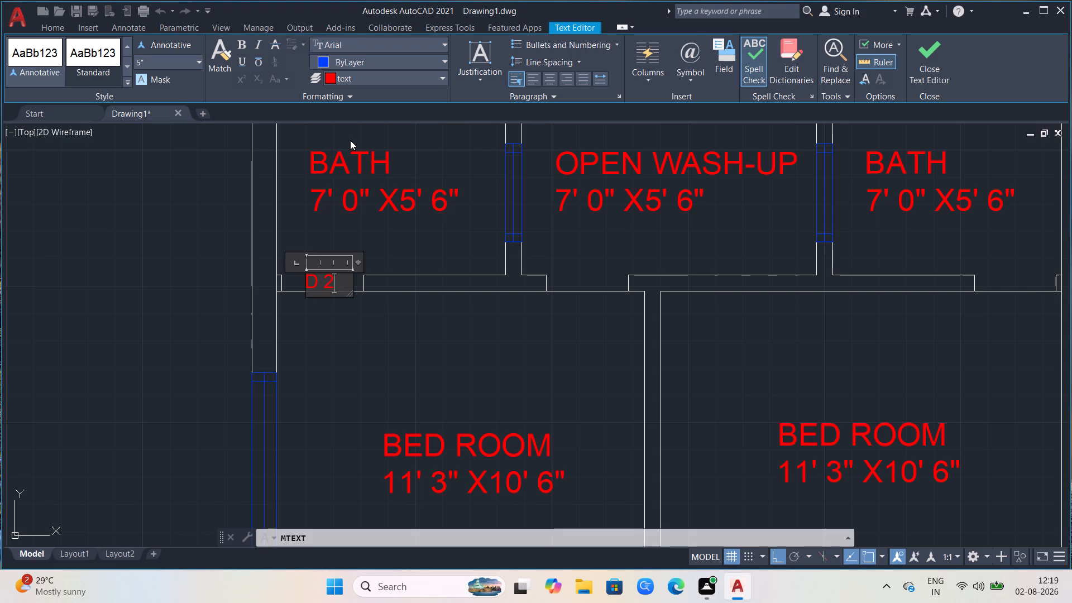
pyautogui.click(170, 226)
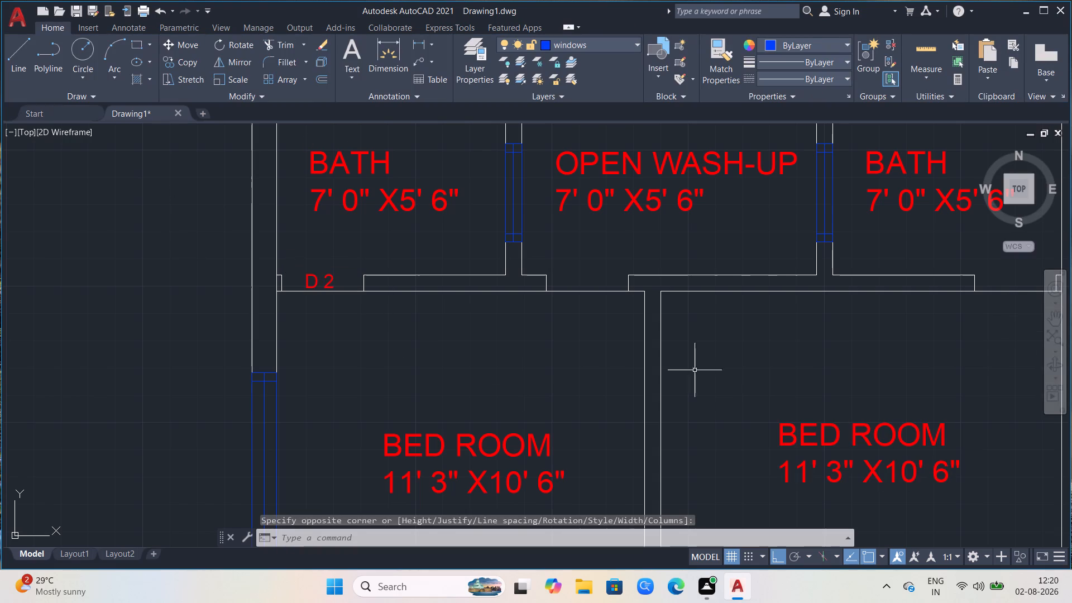
# Copy the D 2 label into the door openings between the wash-up and left bedroom, and between the upper-right bath and right bedroom.
pyautogui.click(318, 276)
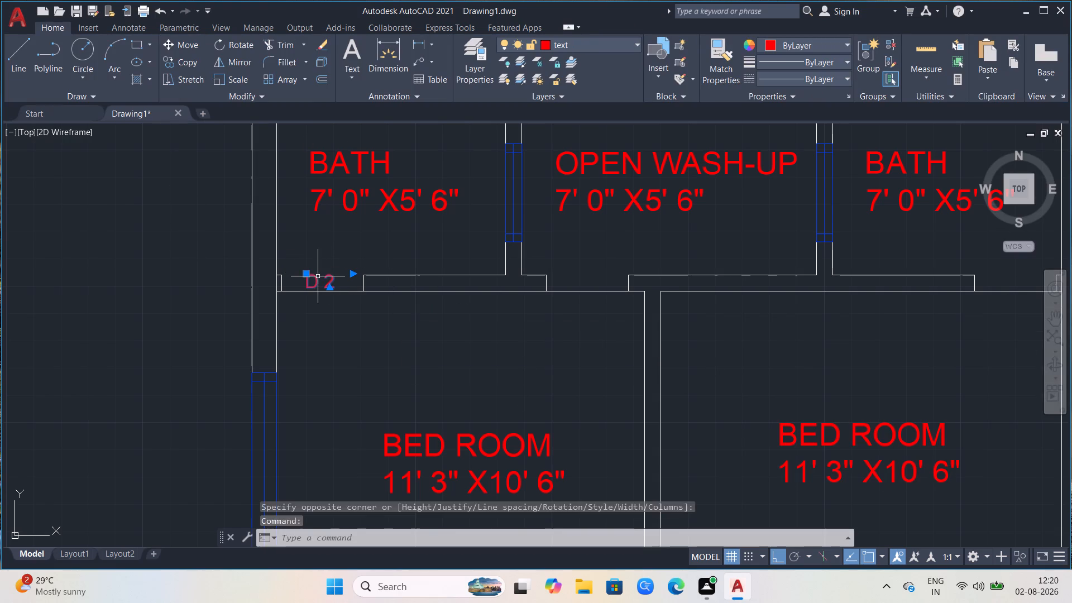
pyautogui.write('CO')
pyautogui.press('Return')
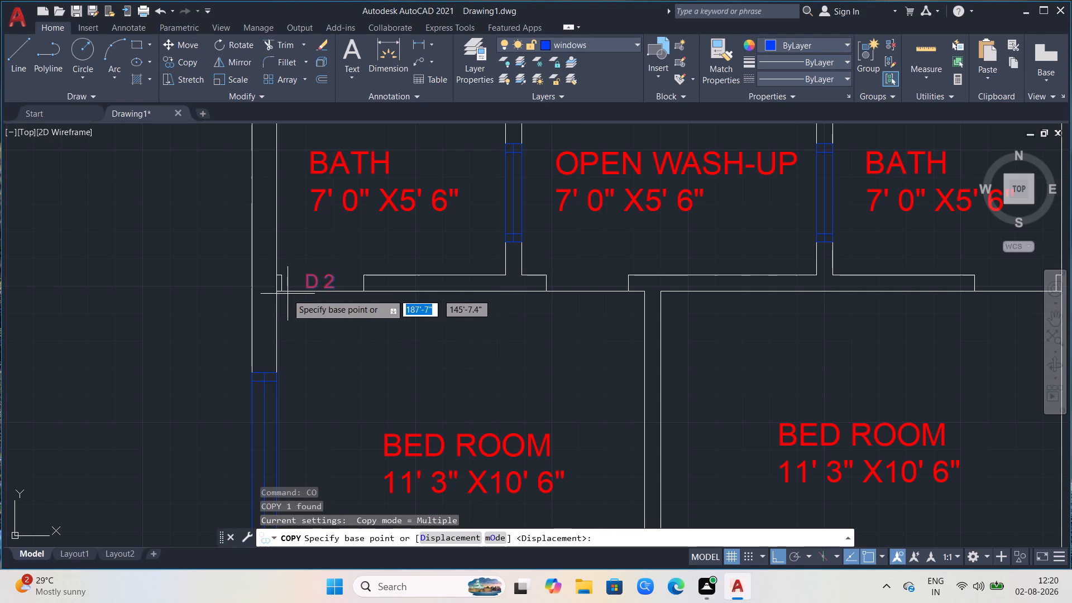
pyautogui.click(285, 293)
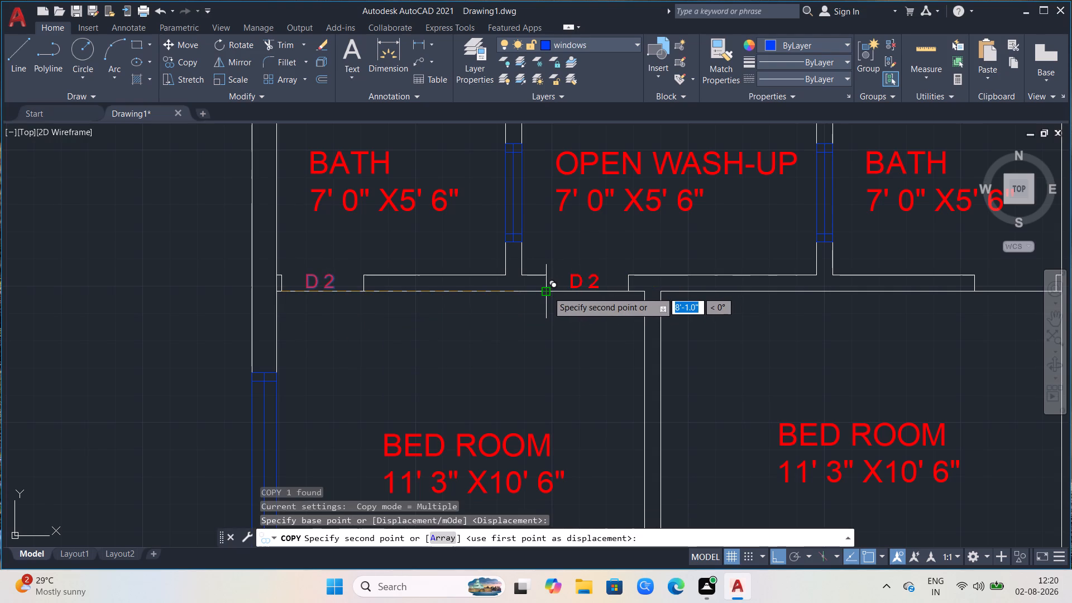
pyautogui.click(548, 291)
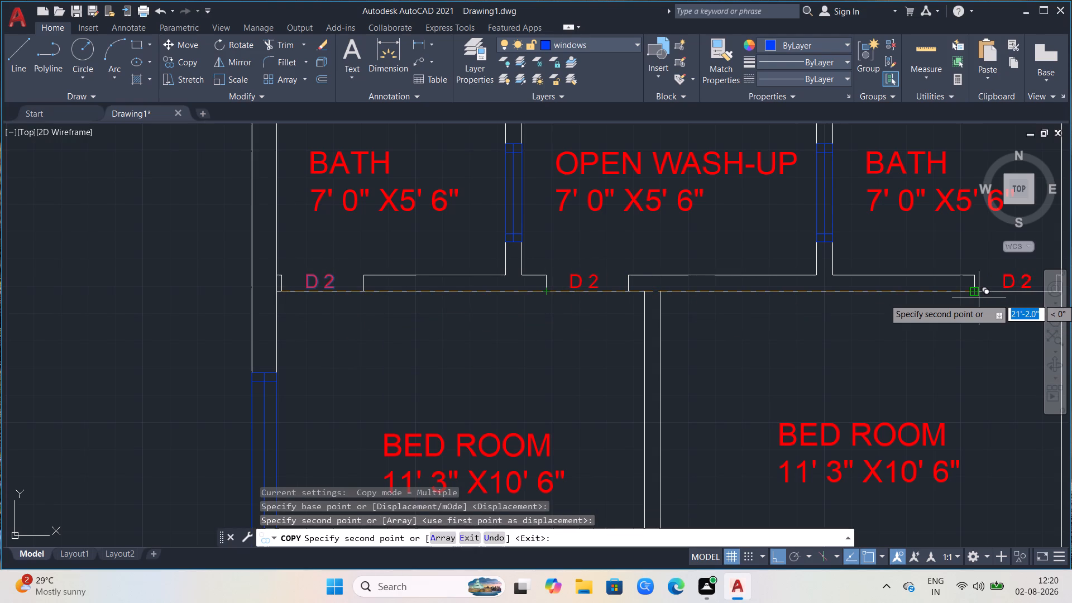
pyautogui.click(979, 298)
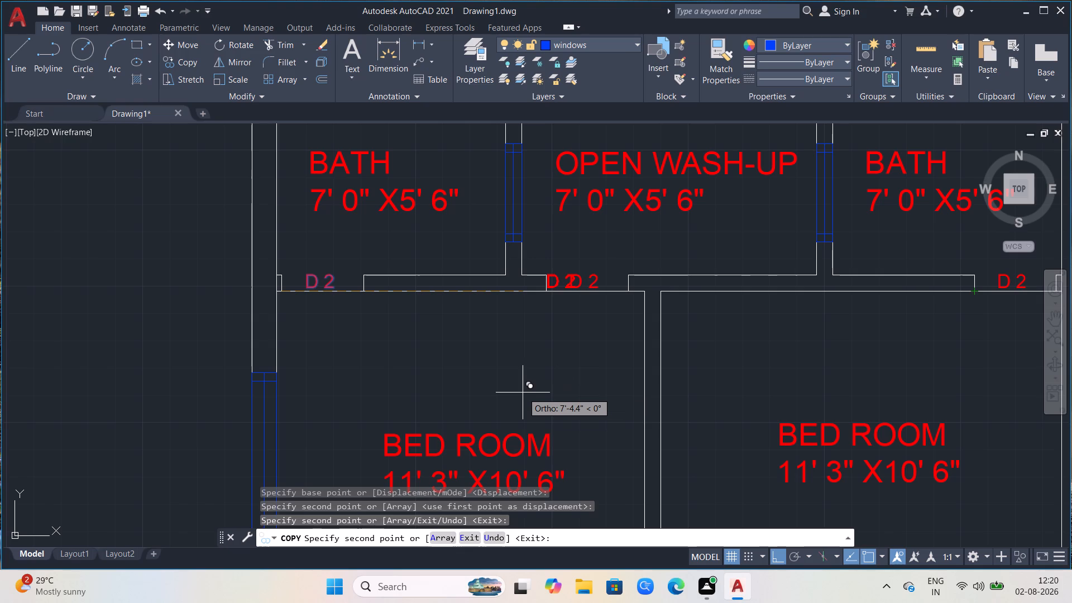
# With Ortho off, copy the D 2 label into the left bedroom's opening to the passage and the right bedroom's opening to the lounge.
pyautogui.press('F8')
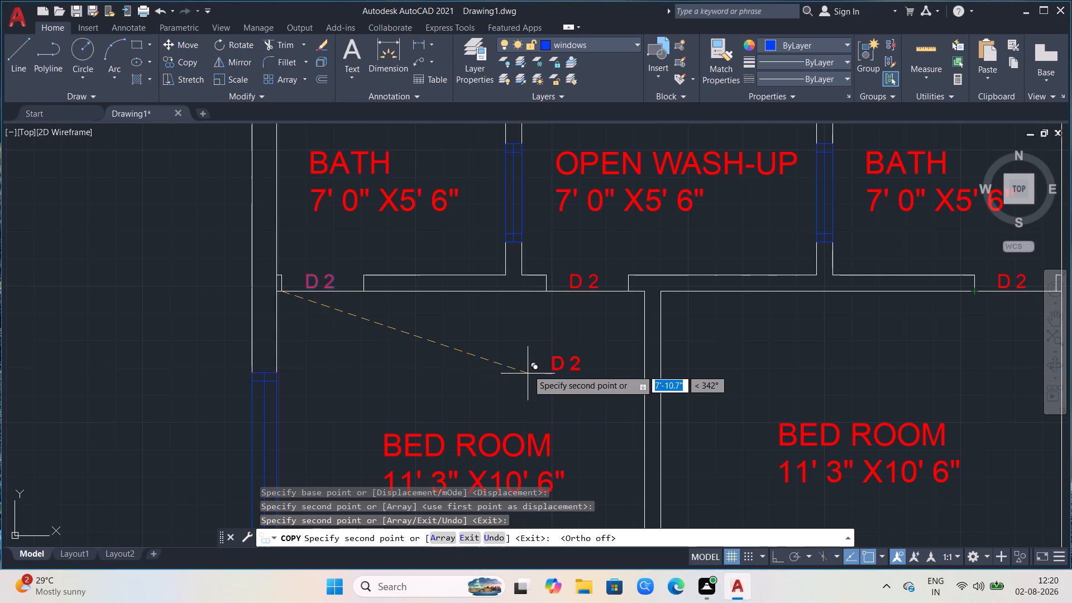
pyautogui.scroll(-2, 528, 370)
pyautogui.scroll(3, 504, 480)
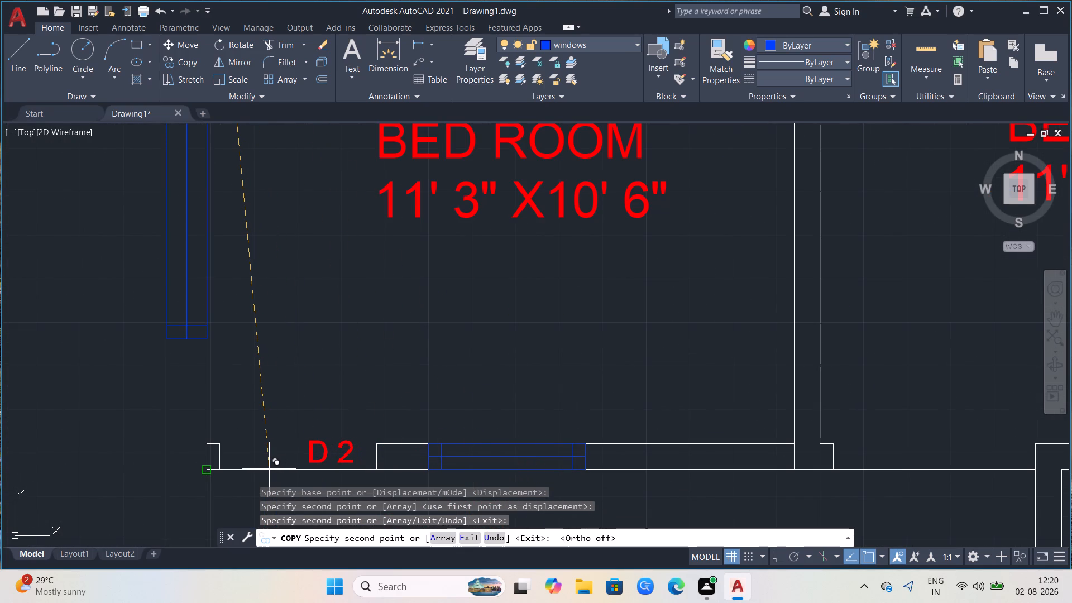
pyautogui.click(234, 469)
pyautogui.scroll(-1, 639, 445)
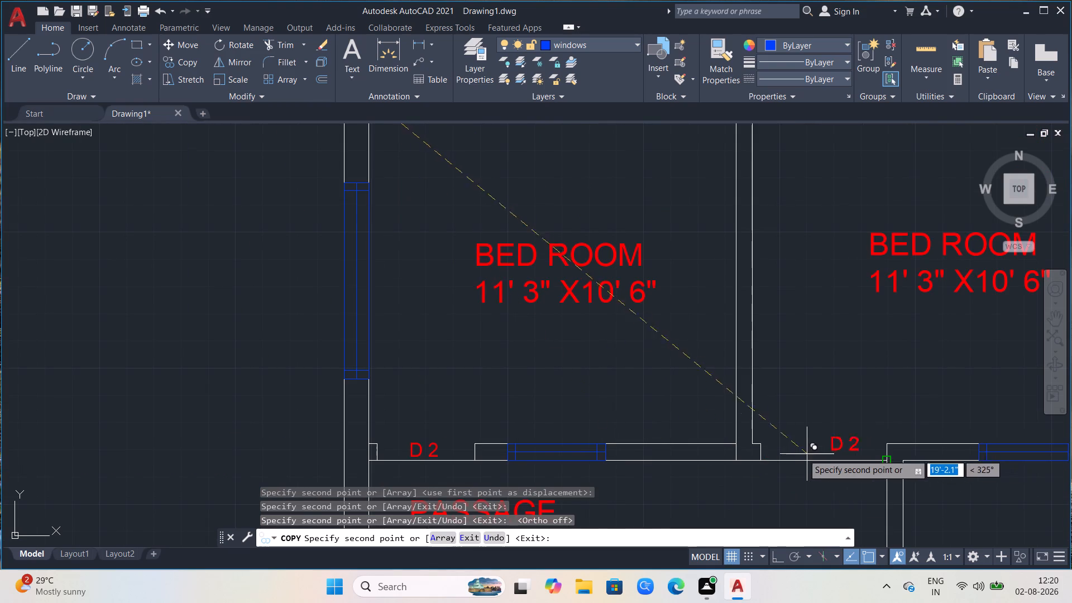
pyautogui.click(777, 462)
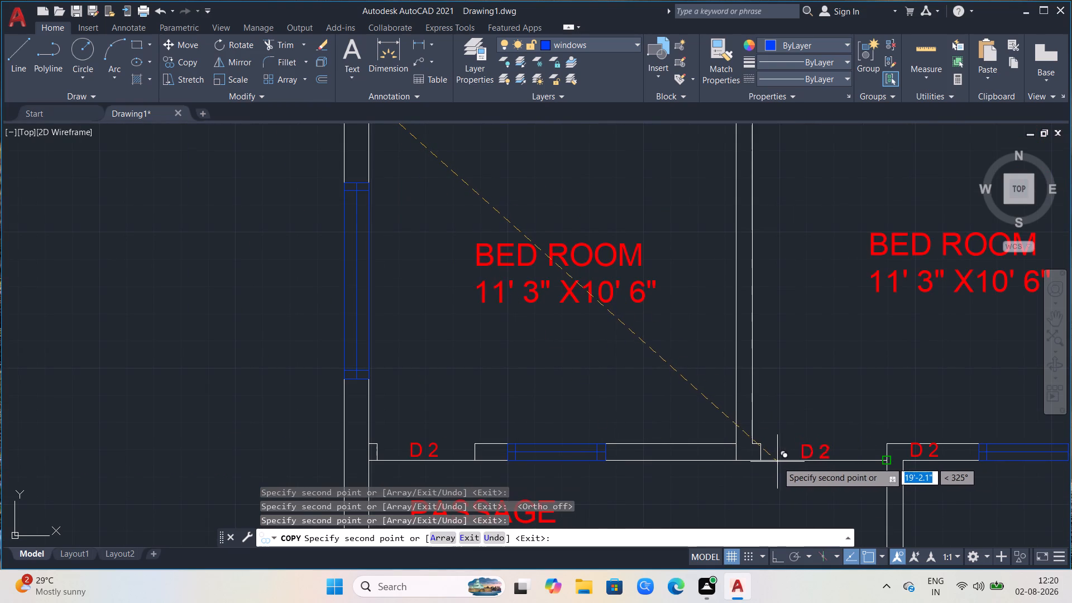
pyautogui.hotkey('ctrl', 'z')
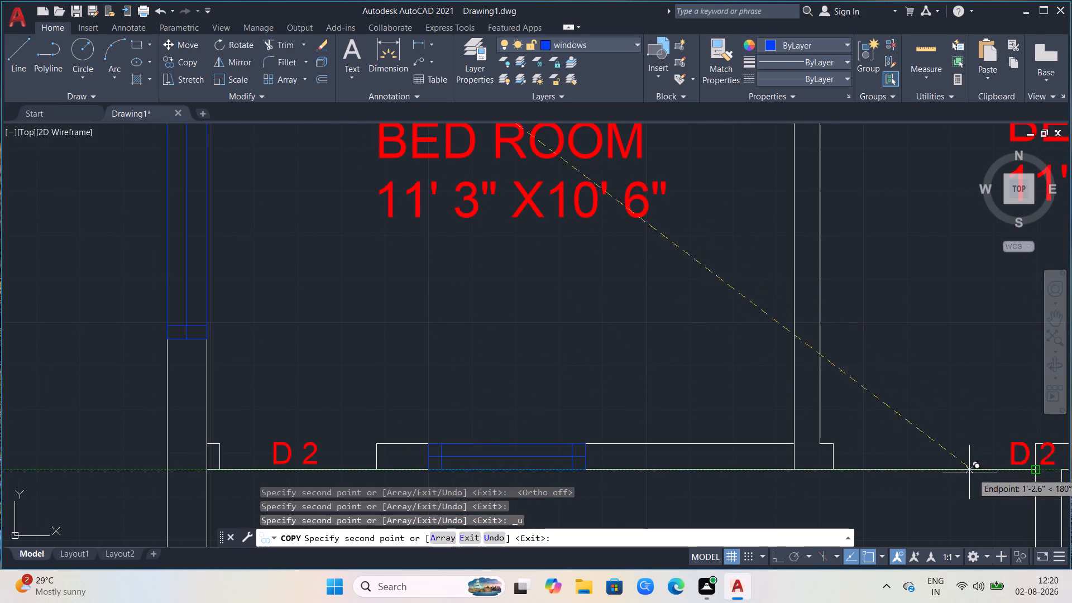
pyautogui.click(869, 470)
# Place a D 2 copy just above the window between the right bedroom and the OPEN area.
pyautogui.scroll(-3, 633, 353)
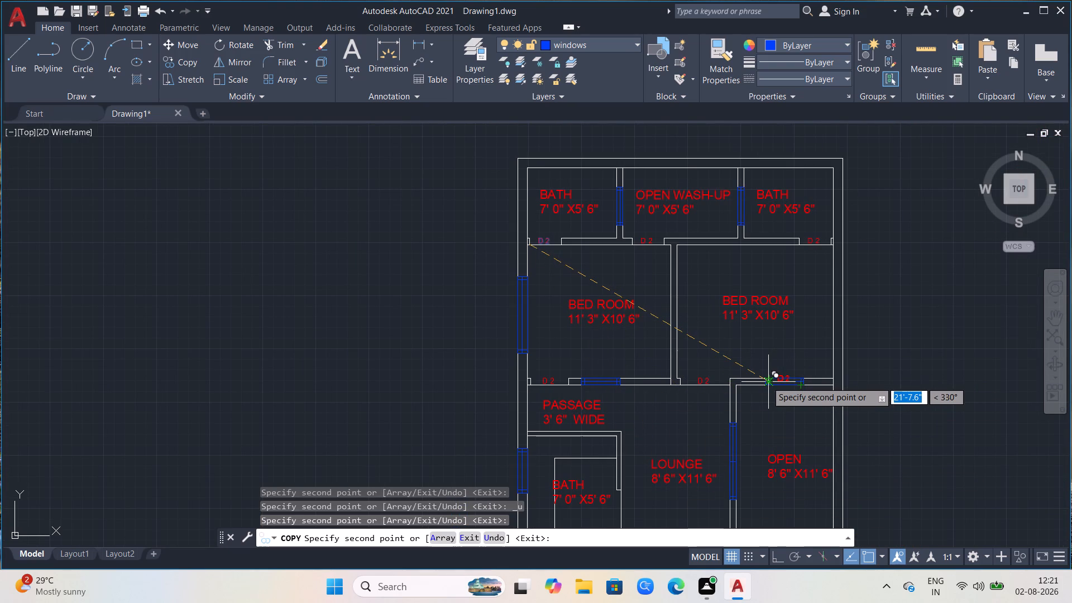
pyautogui.scroll(3, 766, 380)
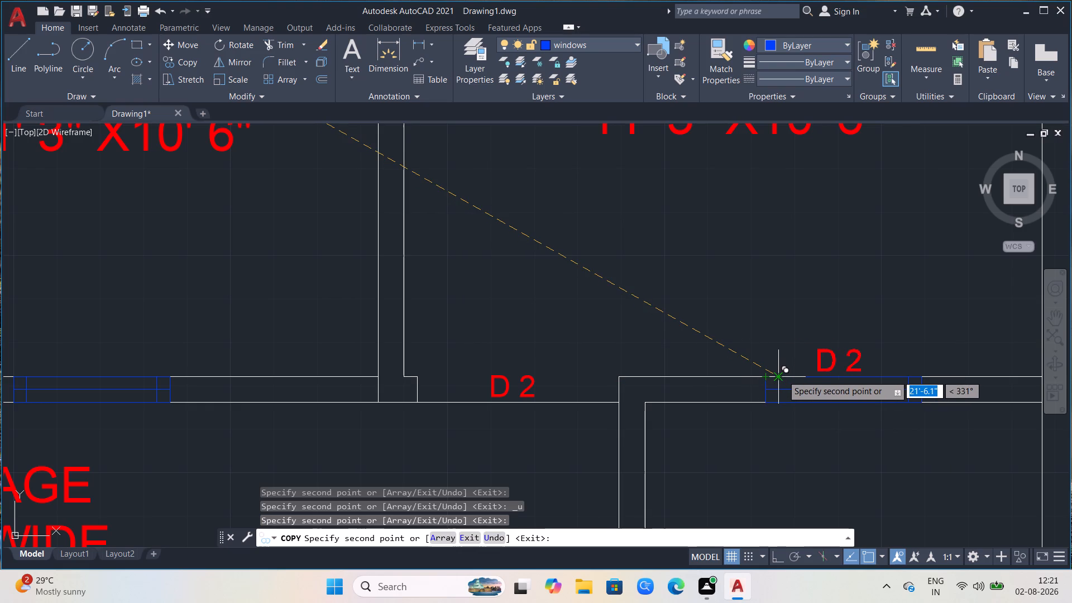
pyautogui.click(782, 375)
# Place D 2 copies beside the two windows in the partition walls on either side of the OPEN WASH-UP.
pyautogui.scroll(-3, 783, 348)
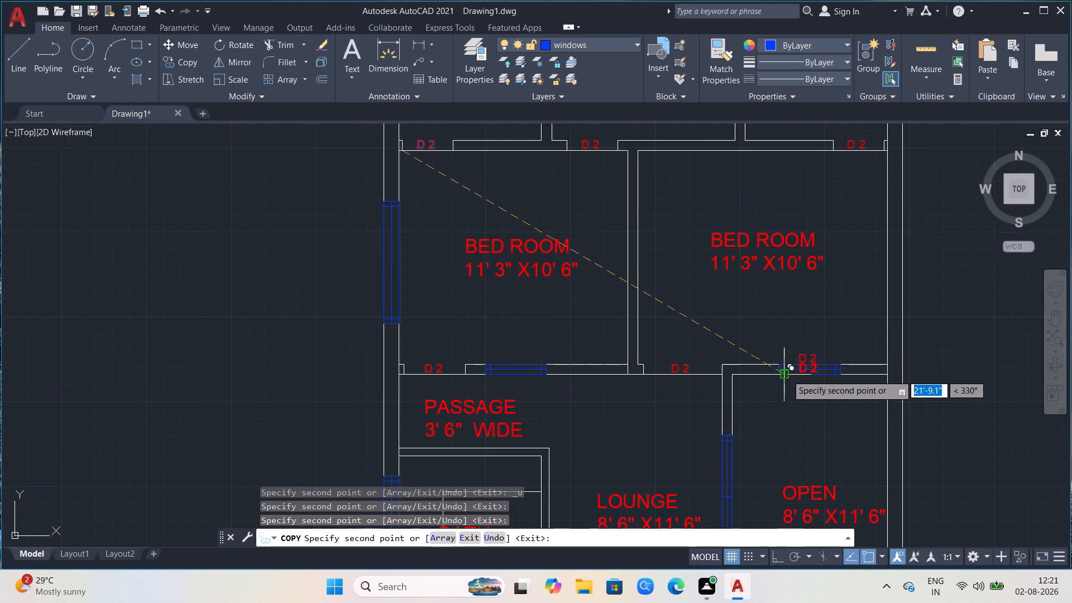
pyautogui.scroll(1, 785, 222)
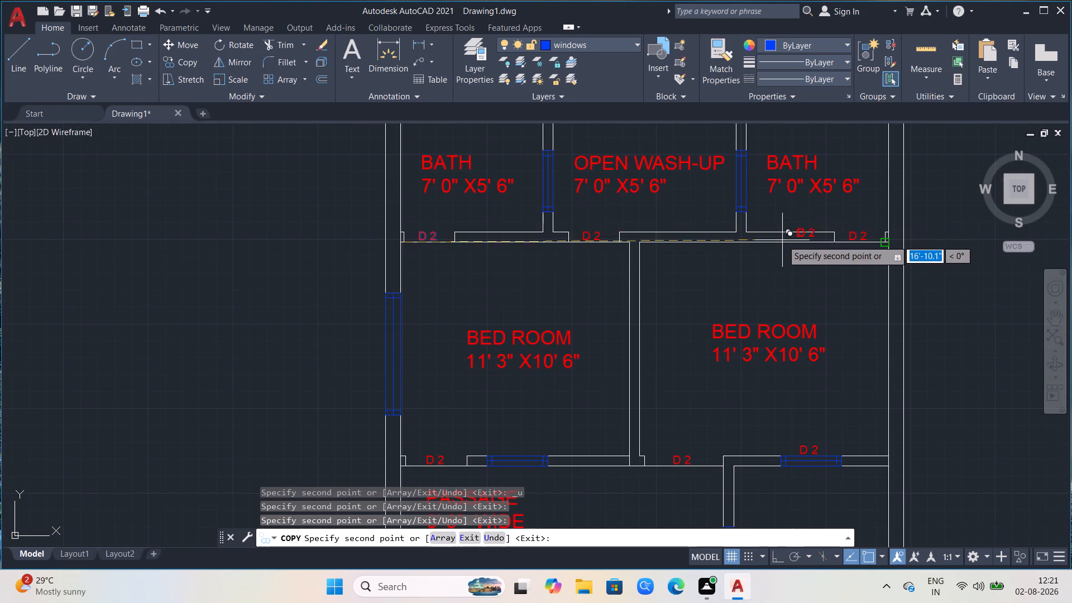
pyautogui.scroll(-1, 775, 322)
pyautogui.scroll(-1, 709, 389)
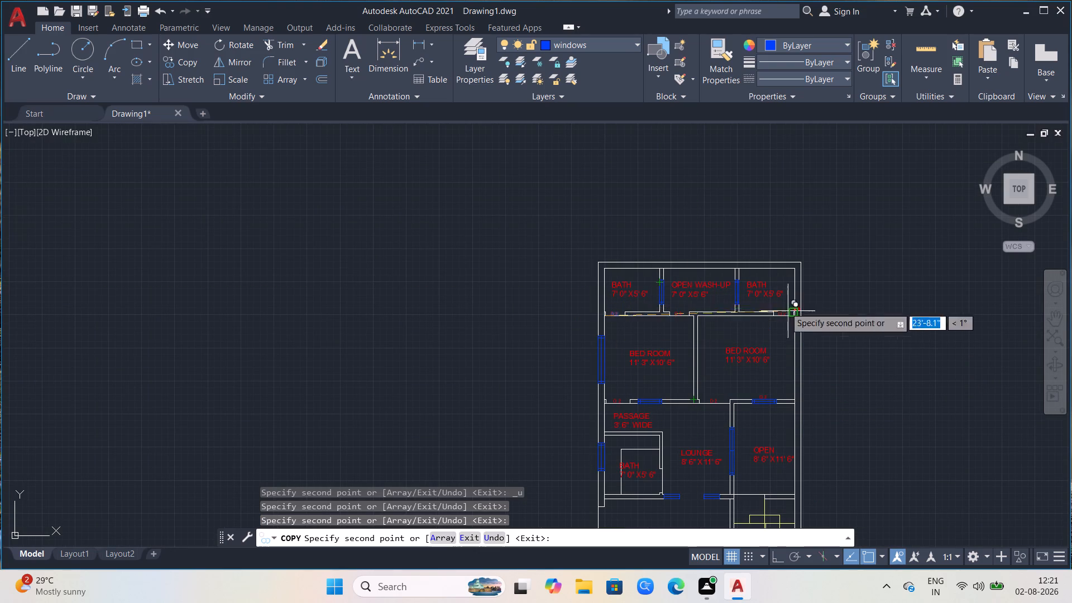
pyautogui.scroll(3, 684, 280)
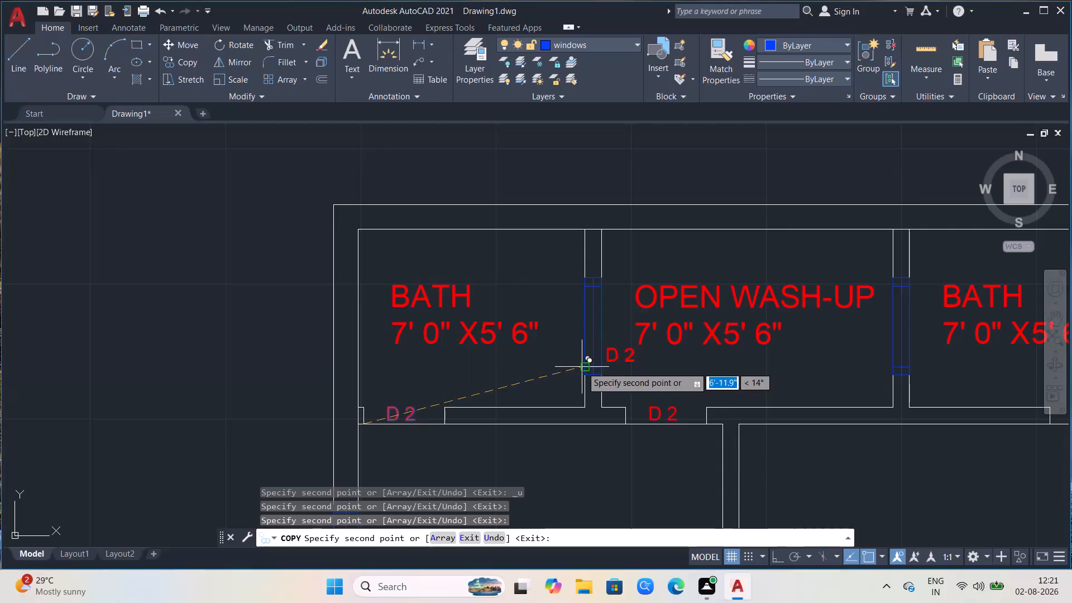
pyautogui.click(573, 331)
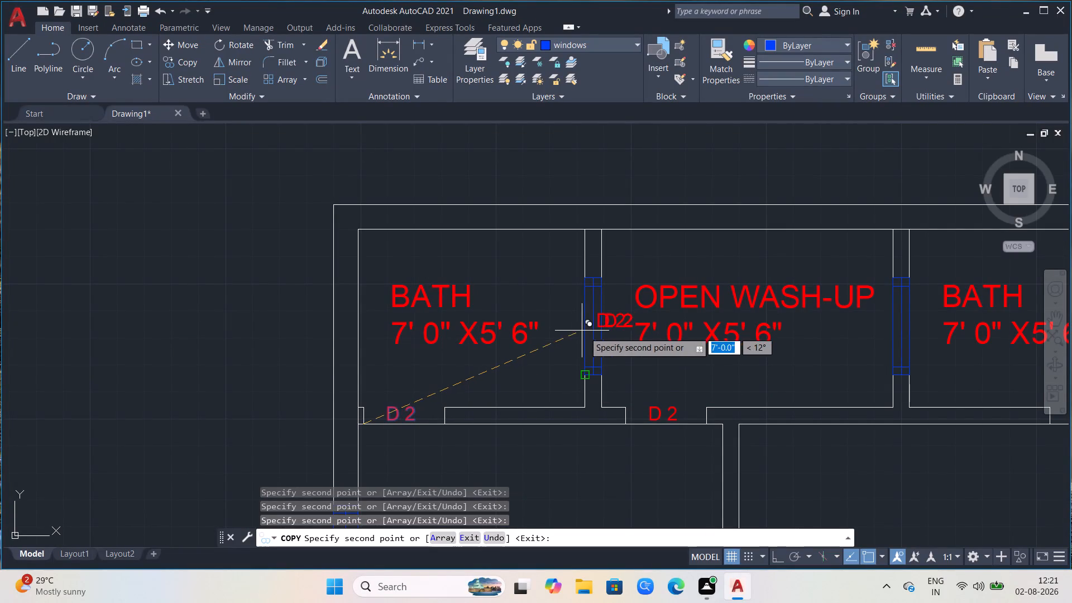
pyautogui.click(891, 329)
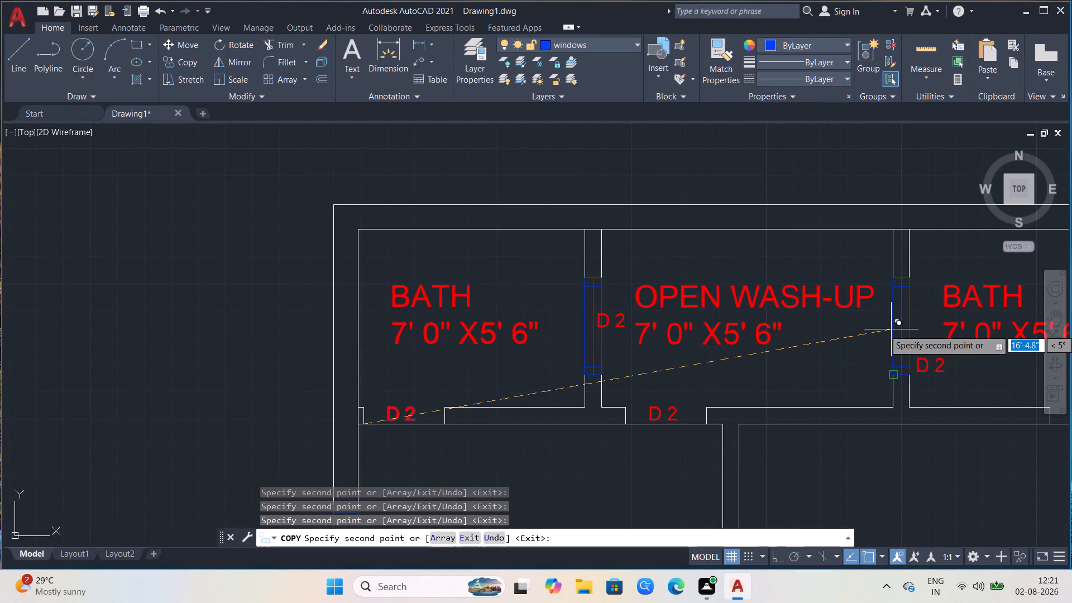
# Place D 2 copies above both windows in the lounge's lower wall and beside the window between the lounge and the OPEN area.
pyautogui.scroll(-2, 812, 376)
pyautogui.scroll(-1, 149, 224)
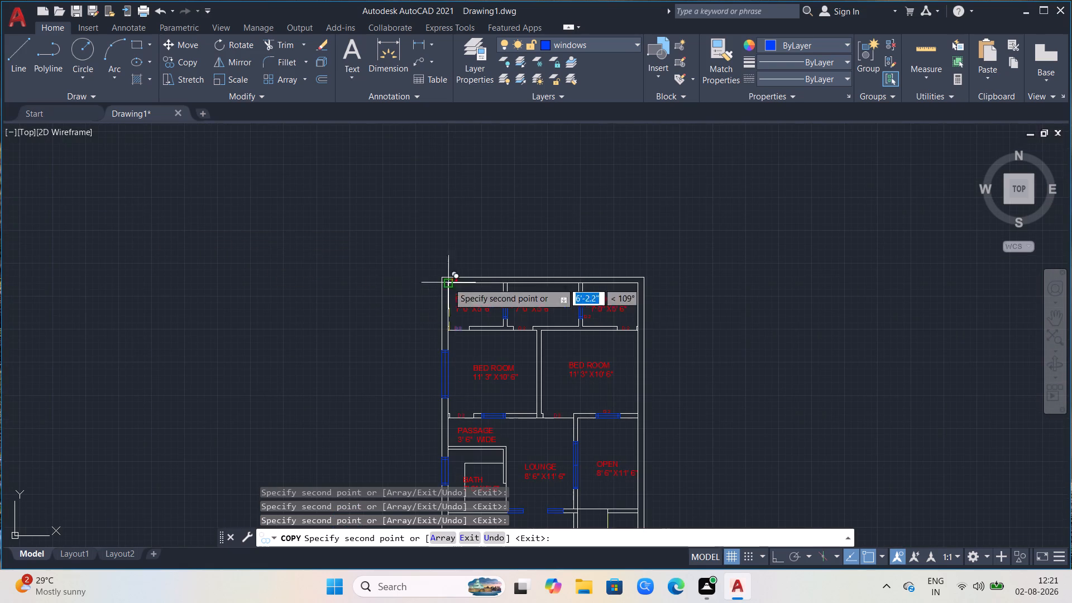
pyautogui.scroll(-2, 582, 397)
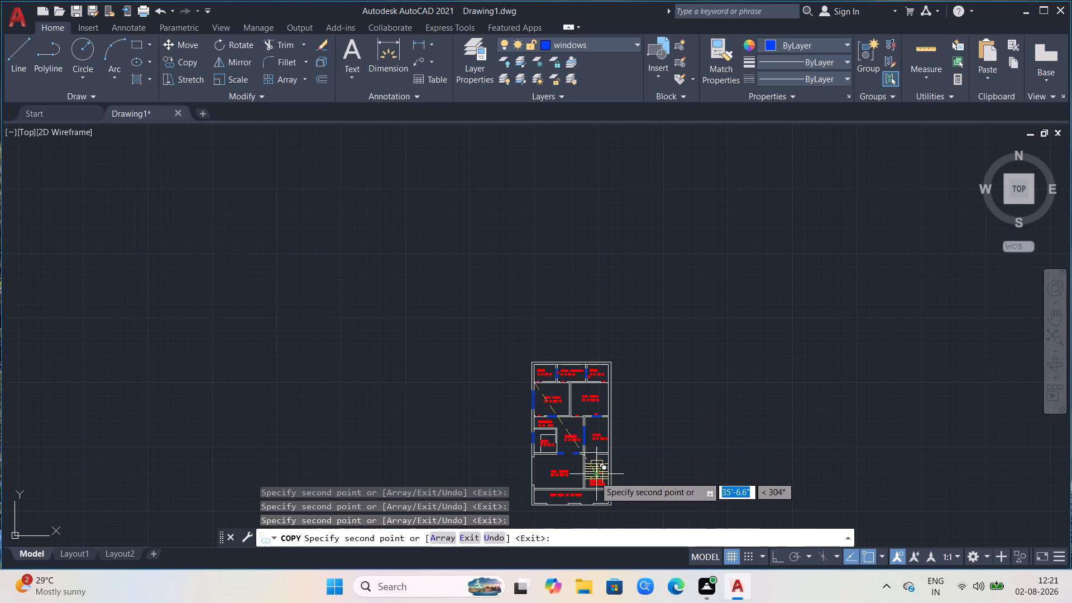
pyautogui.scroll(2, 569, 477)
pyautogui.scroll(2, 554, 424)
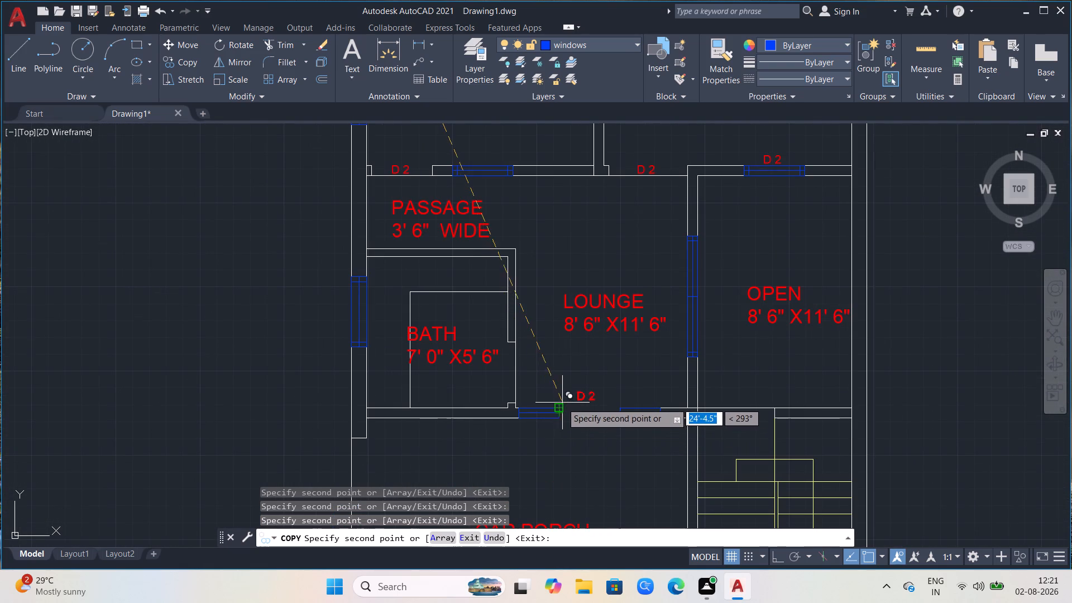
pyautogui.click(519, 410)
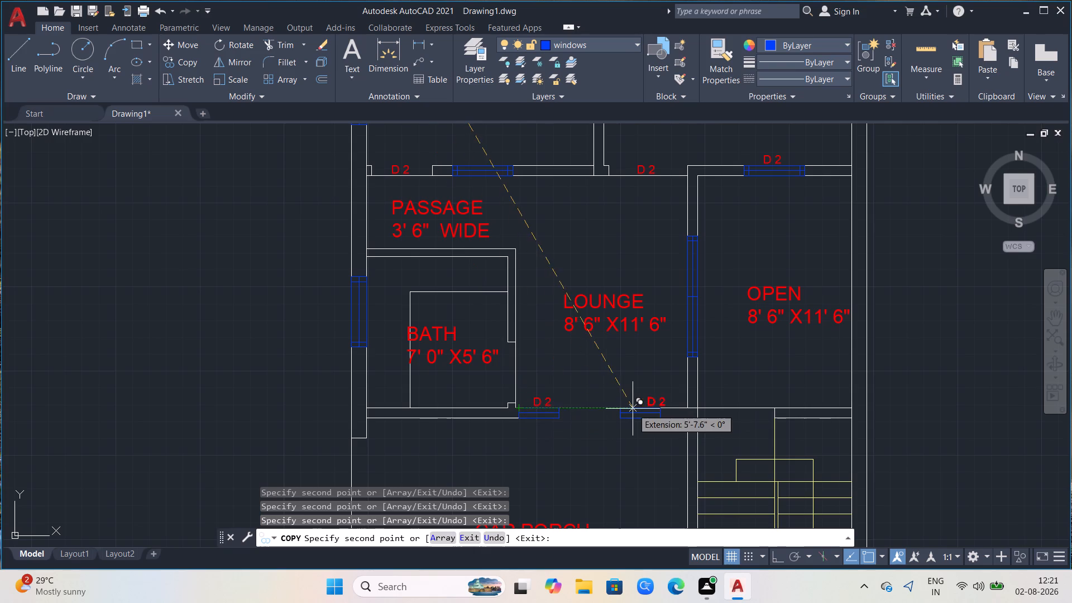
pyautogui.click(614, 410)
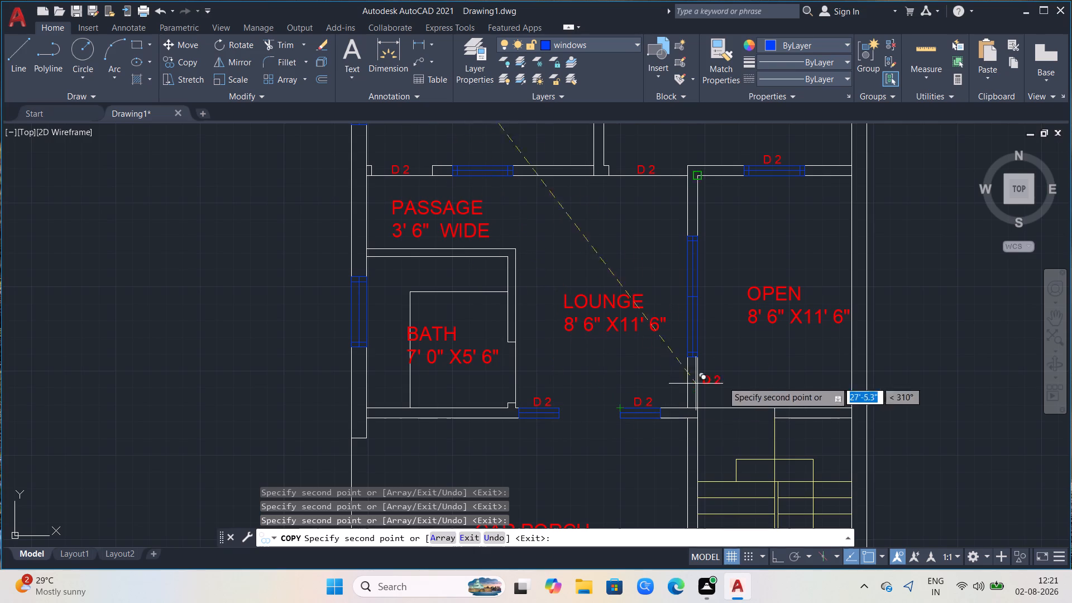
pyautogui.click(699, 300)
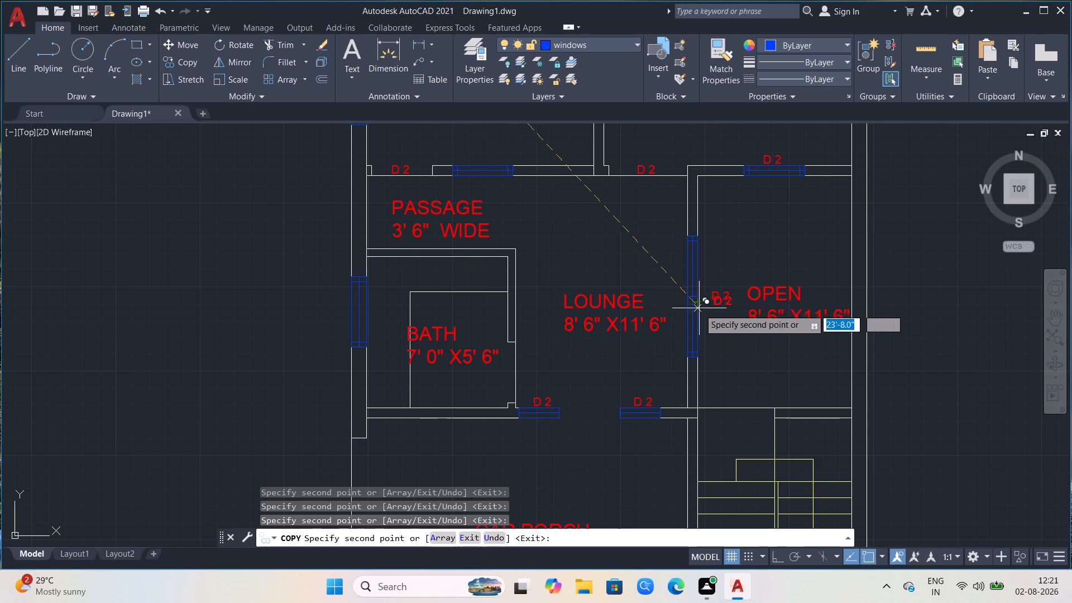
# Place D 2 copies beside the left outer wall's windows at the lower bath and the left bedroom.
pyautogui.scroll(-1, 513, 360)
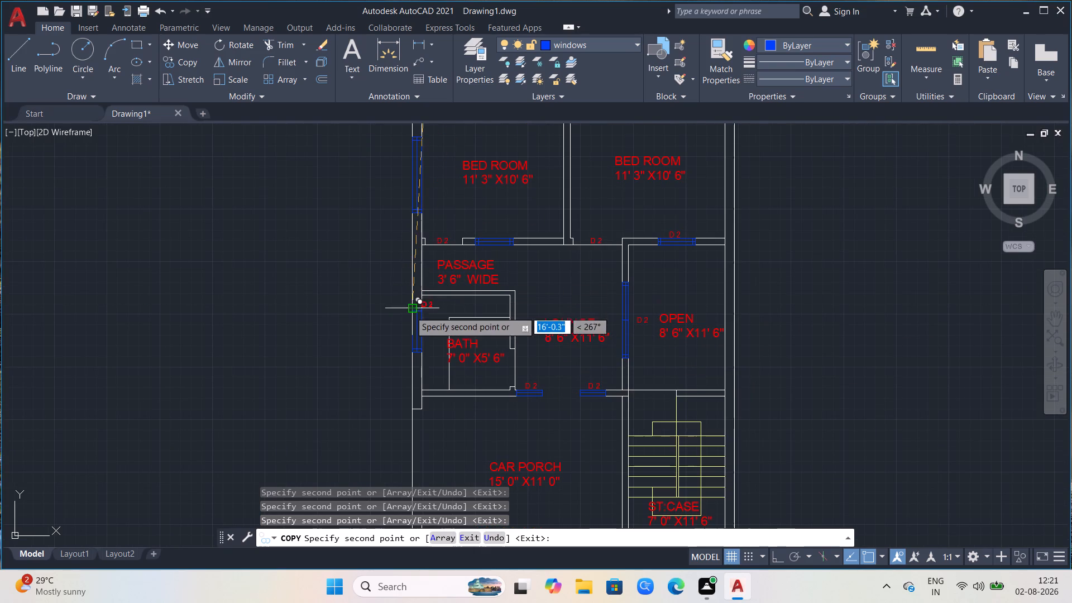
pyautogui.click(408, 328)
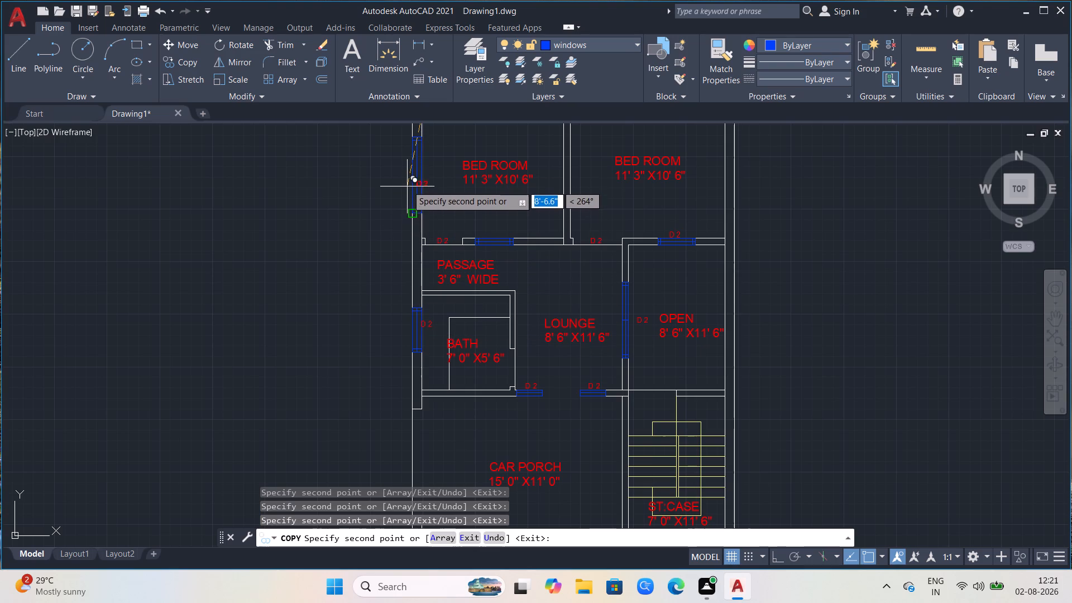
pyautogui.click(408, 181)
# Copy the D 2 label into the opening between the lounge's two lower windows and the wall opening above the staircase.
pyautogui.scroll(-1, 422, 310)
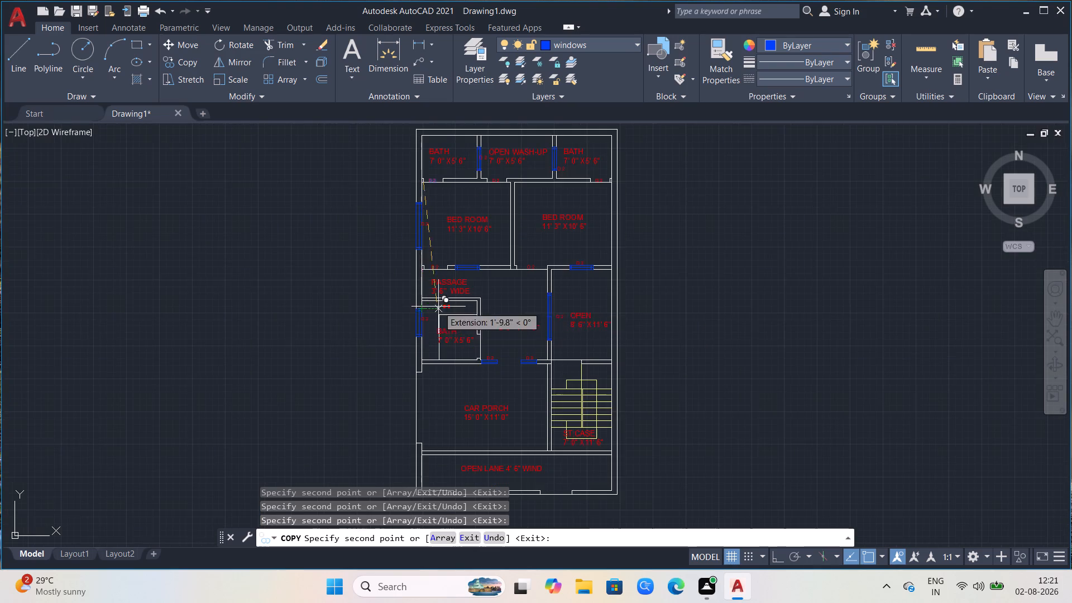
pyautogui.scroll(-1, 438, 307)
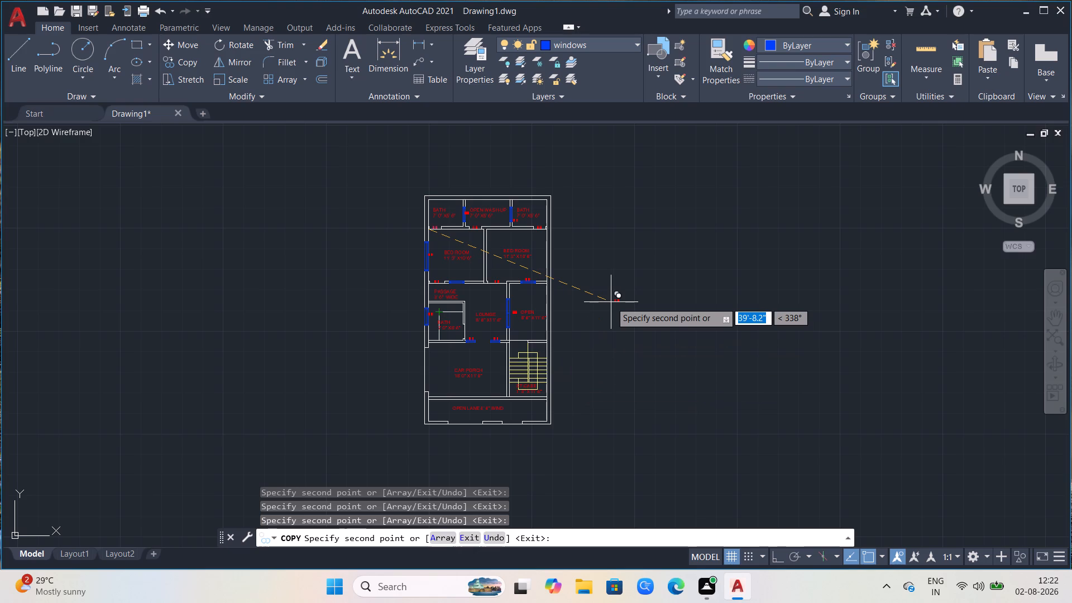
pyautogui.scroll(1, 485, 350)
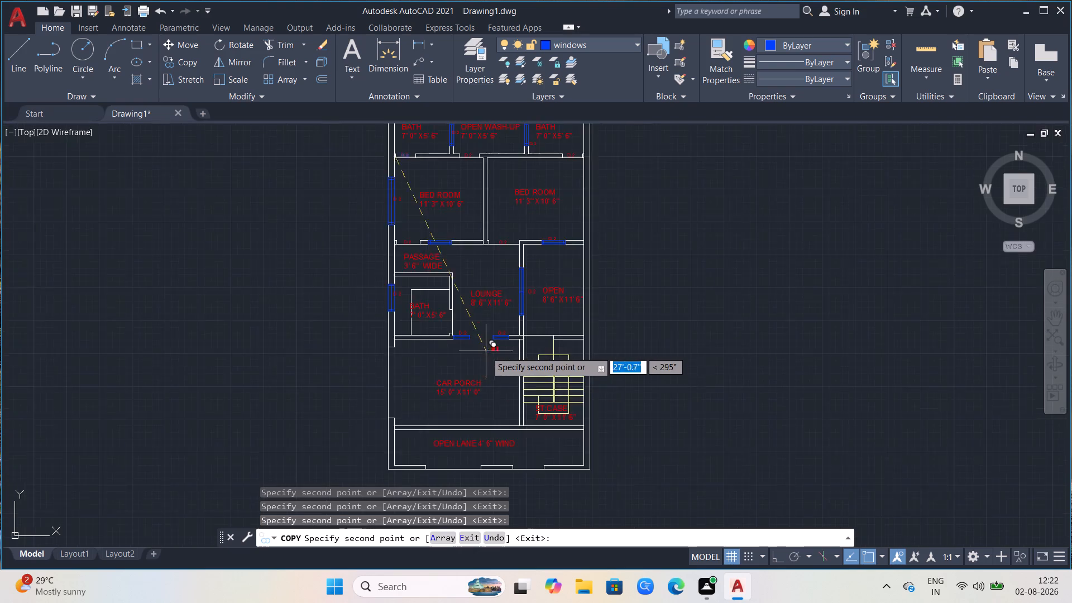
pyautogui.scroll(1, 486, 351)
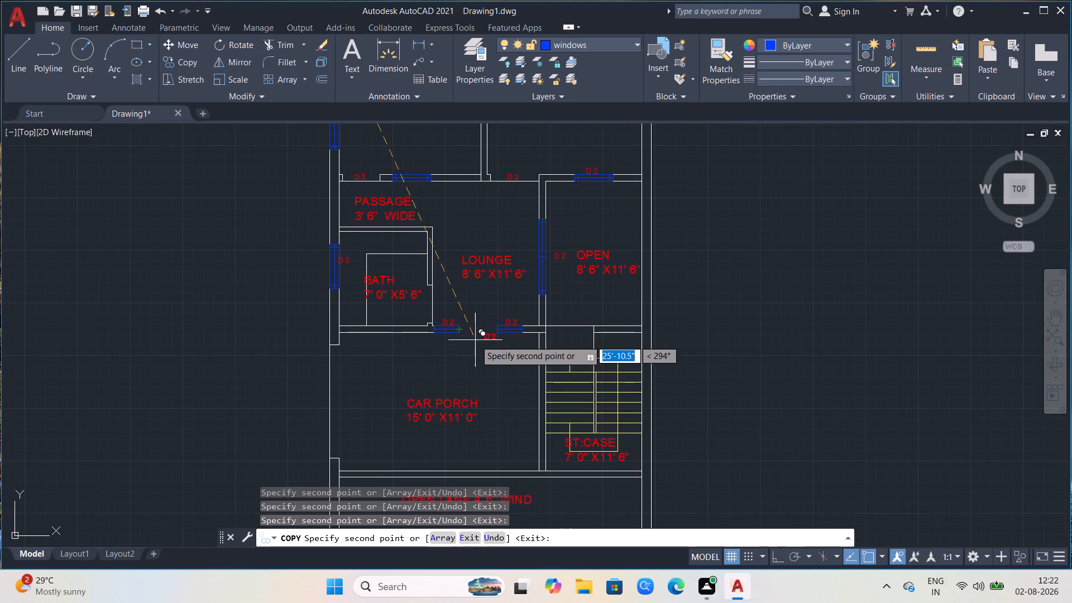
pyautogui.click(464, 333)
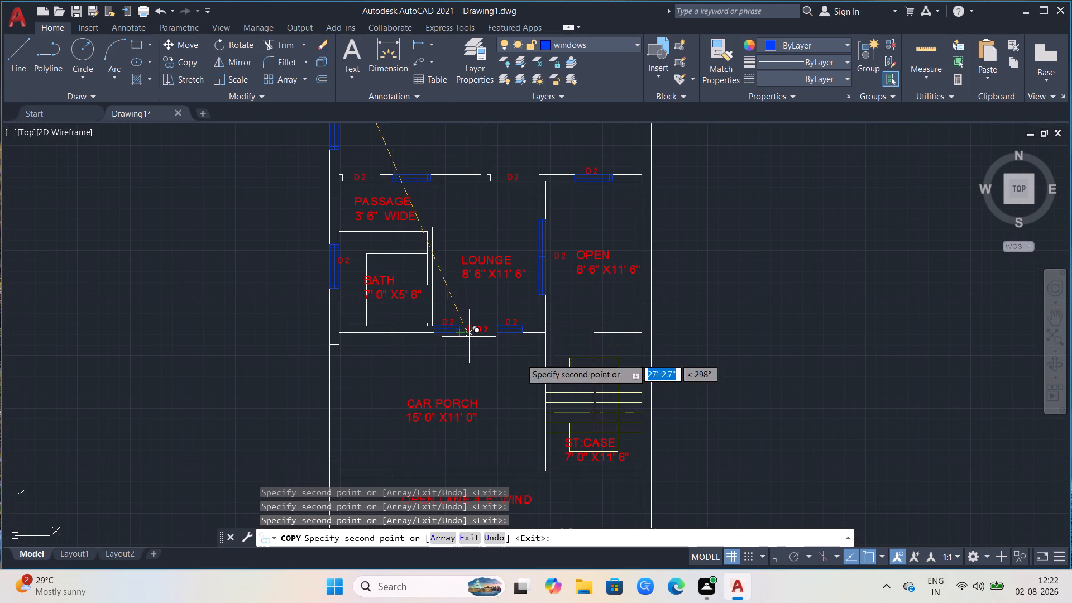
pyautogui.click(559, 339)
# End the label copying and look over the D 2 labels across the whole floor plan.
pyautogui.scroll(-1, 672, 339)
pyautogui.scroll(-1, 583, 442)
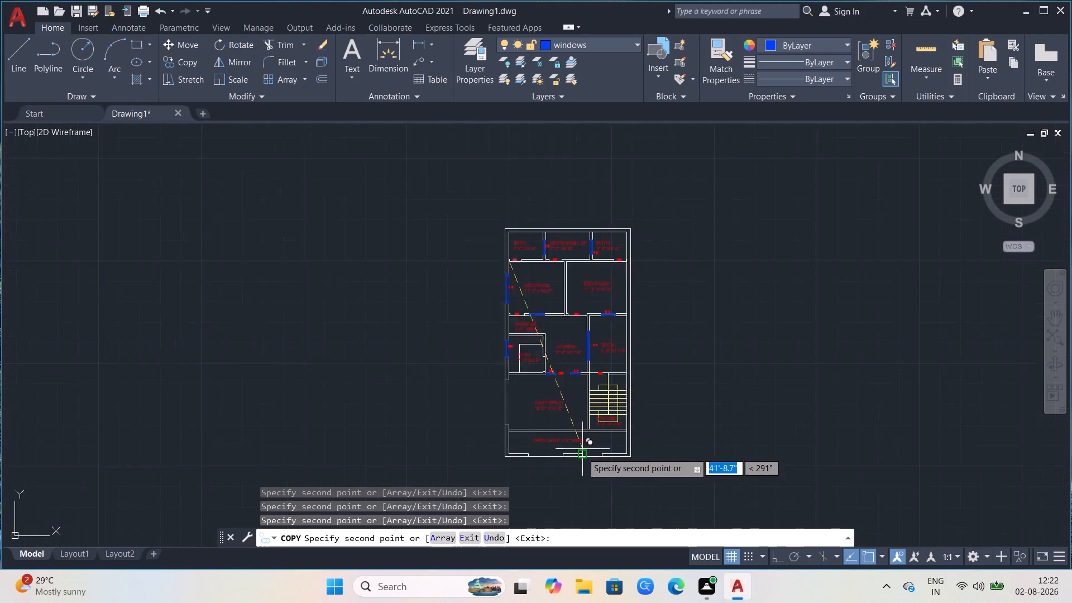
pyautogui.scroll(-1, 582, 452)
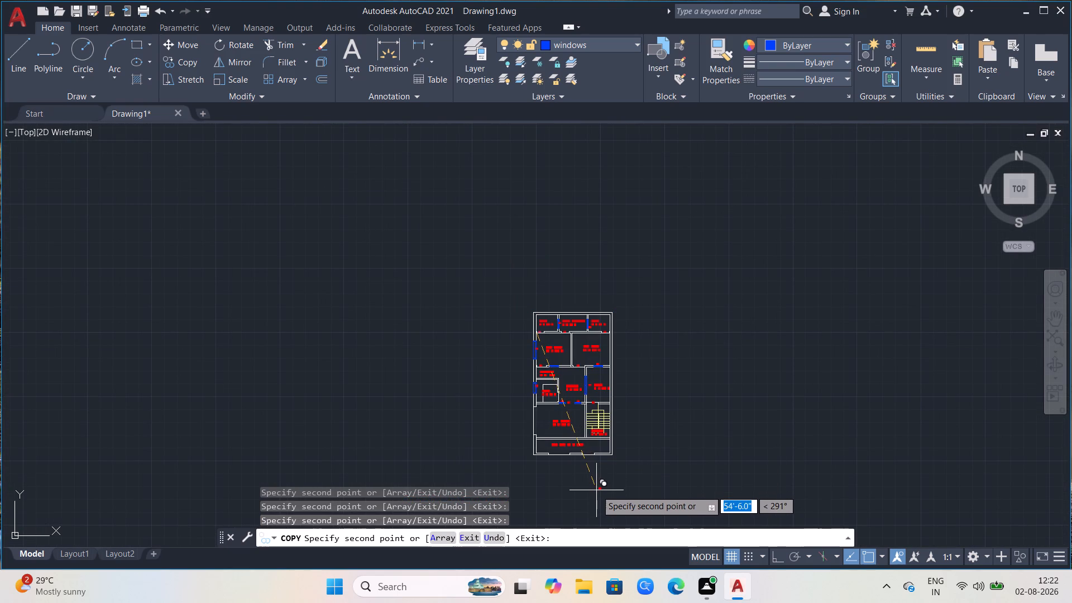
pyautogui.scroll(3, 553, 466)
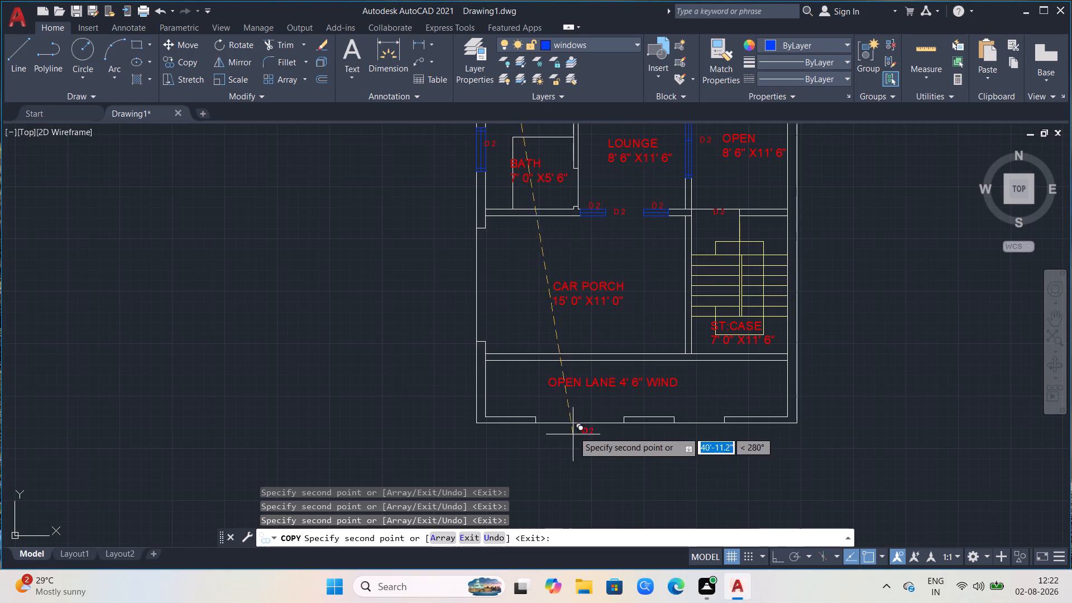
pyautogui.press('Escape')
pyautogui.scroll(-1, 443, 281)
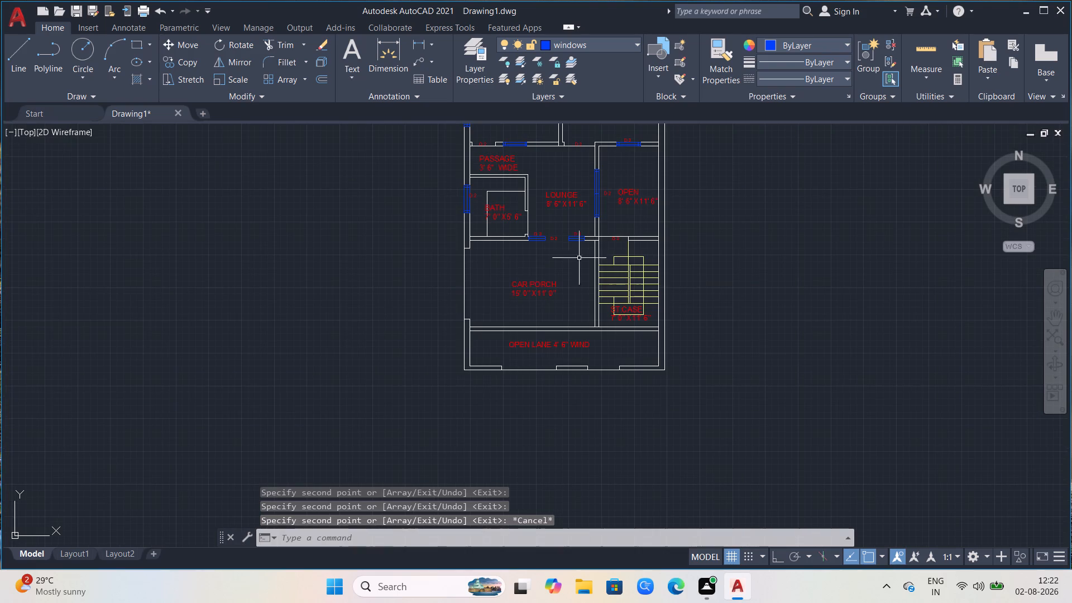
pyautogui.scroll(2, 644, 142)
pyautogui.scroll(-2, 516, 217)
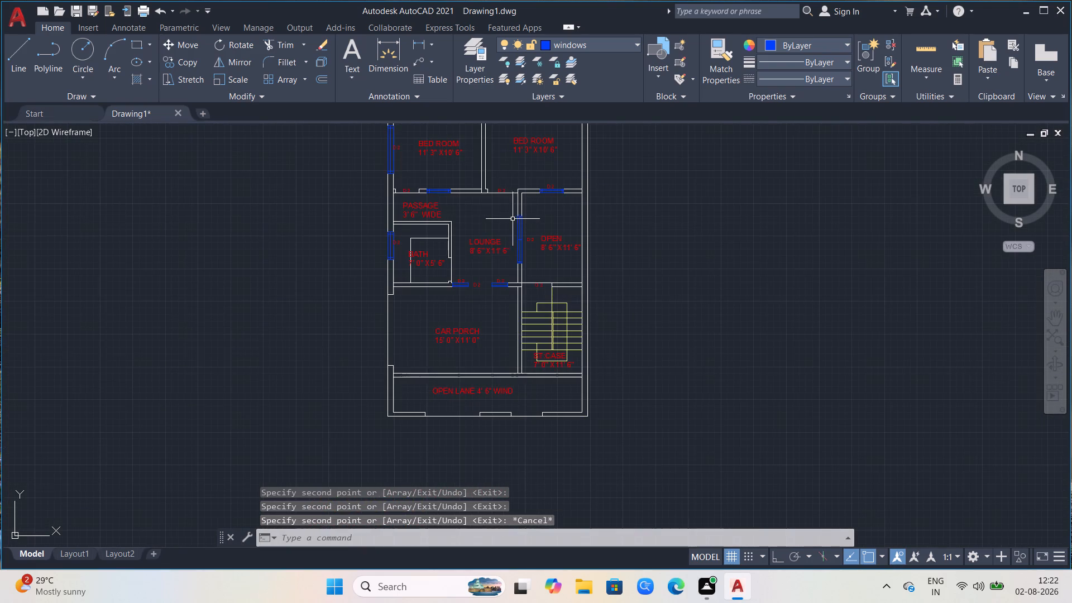
pyautogui.scroll(3, 472, 147)
pyautogui.scroll(-3, 468, 176)
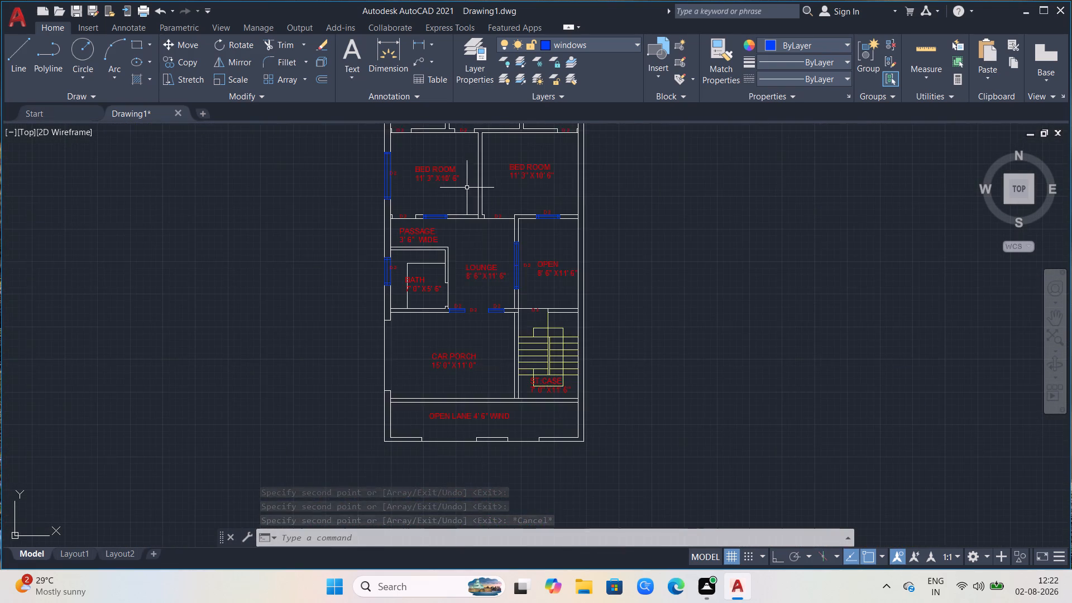
pyautogui.scroll(-1, 467, 188)
pyautogui.scroll(4, 474, 142)
pyautogui.scroll(-1, 446, 142)
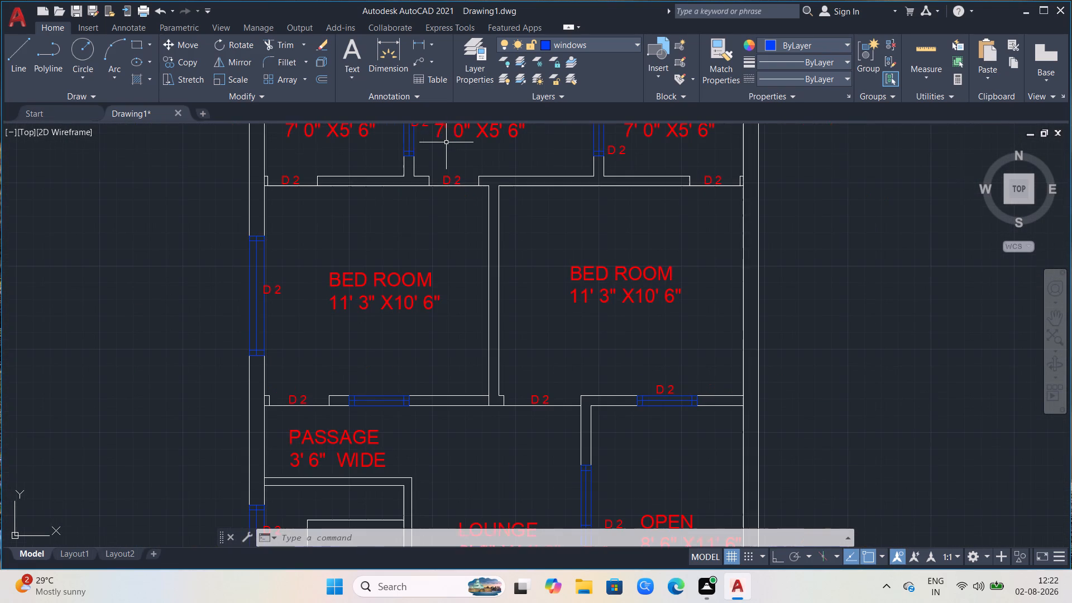
# Change the D 2 label in the door opening between the left bedroom and the passage to D.1.
pyautogui.click(298, 397)
pyautogui.press('m')
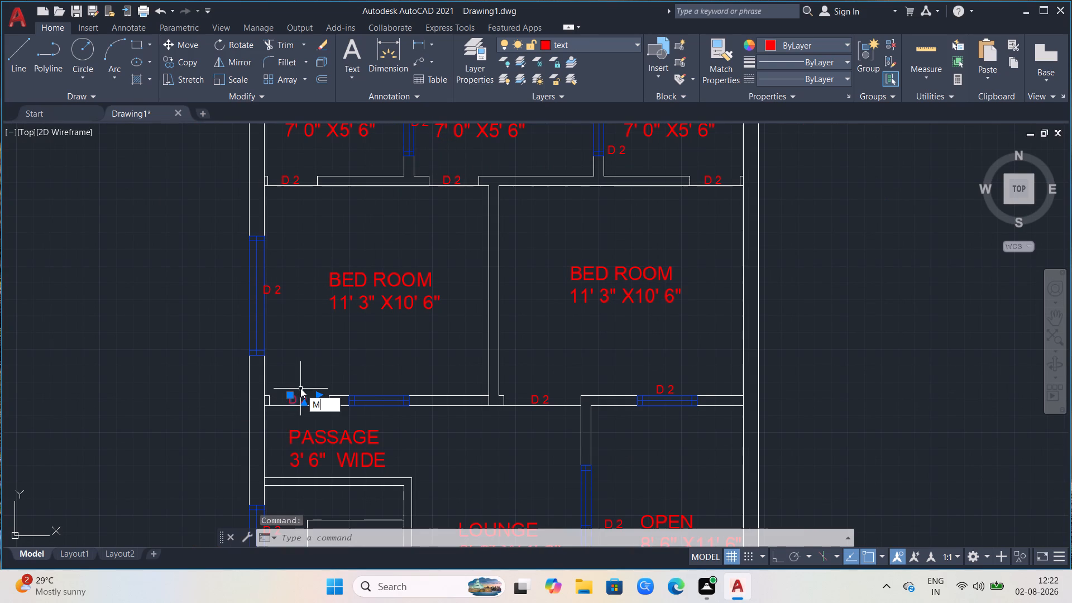
pyautogui.press('t')
pyautogui.click(315, 433)
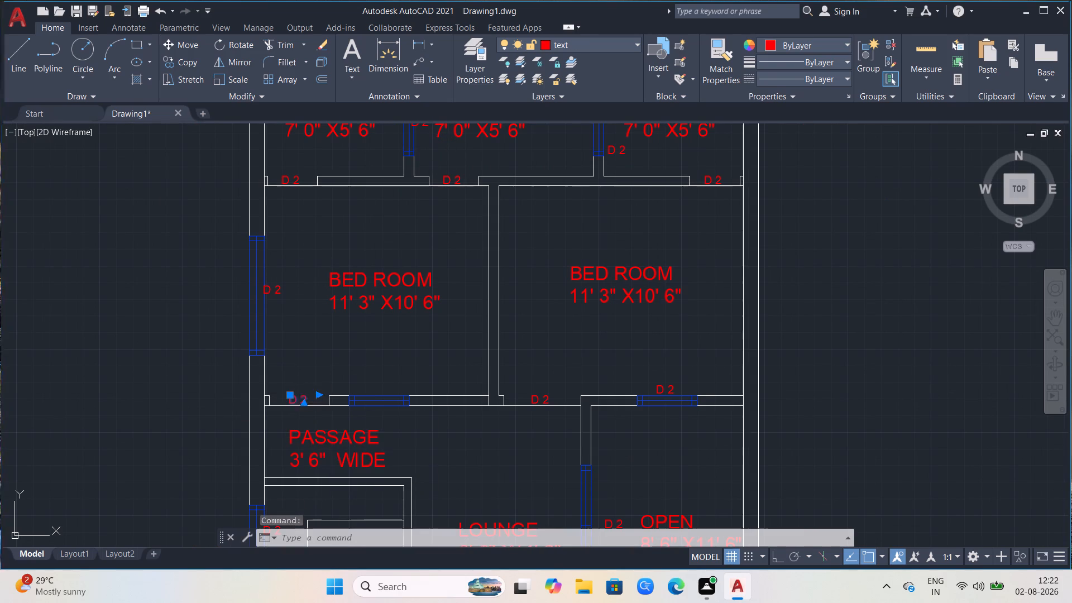
pyautogui.click(313, 403)
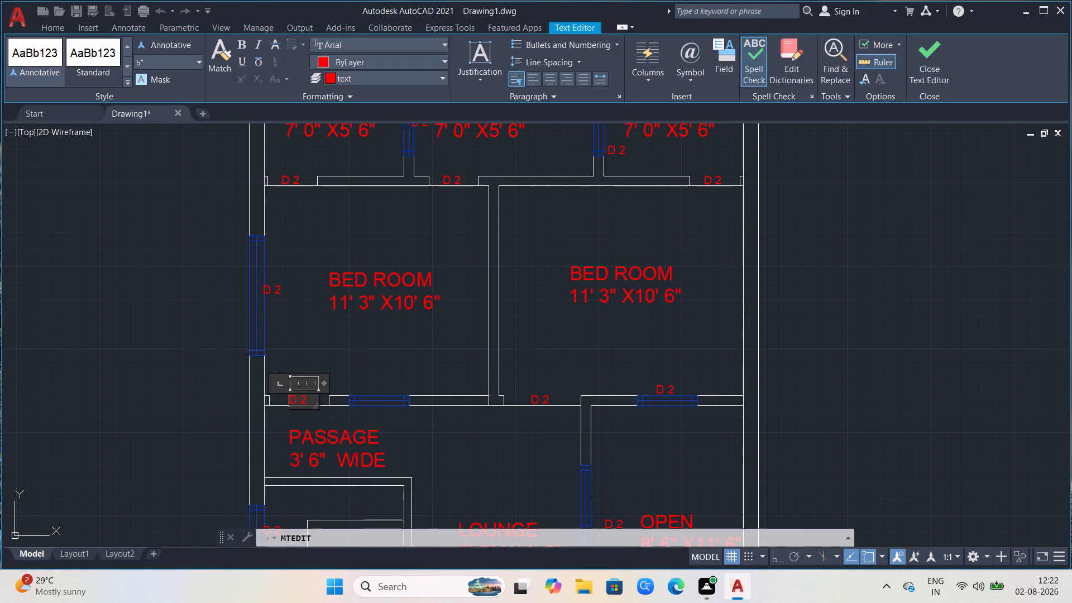
pyautogui.click(312, 398)
pyautogui.press('BackSpace')
pyautogui.press('1')
pyautogui.click(297, 398)
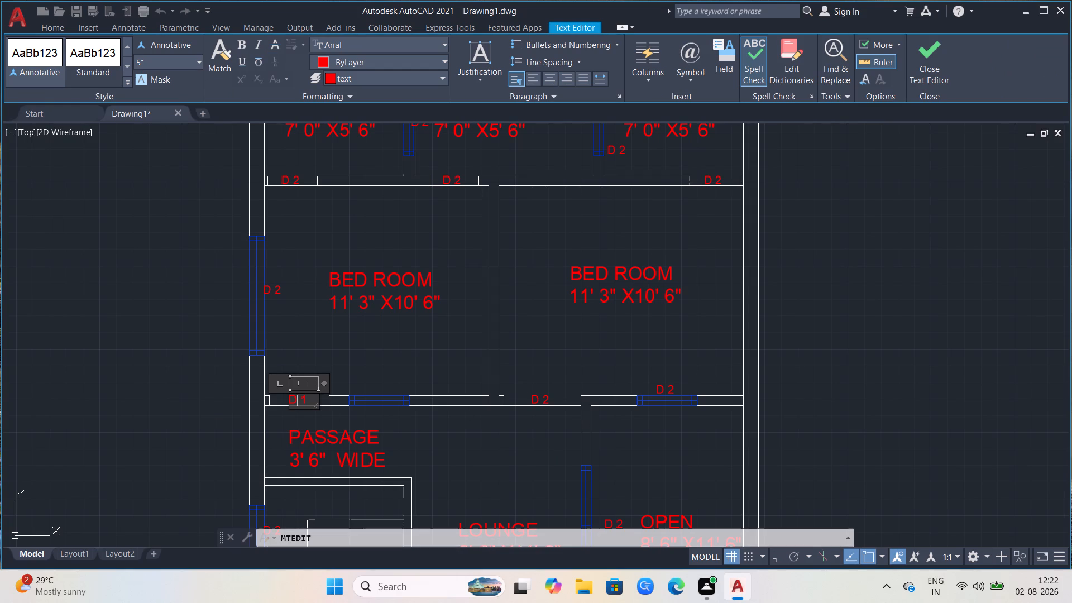
pyautogui.press('.')
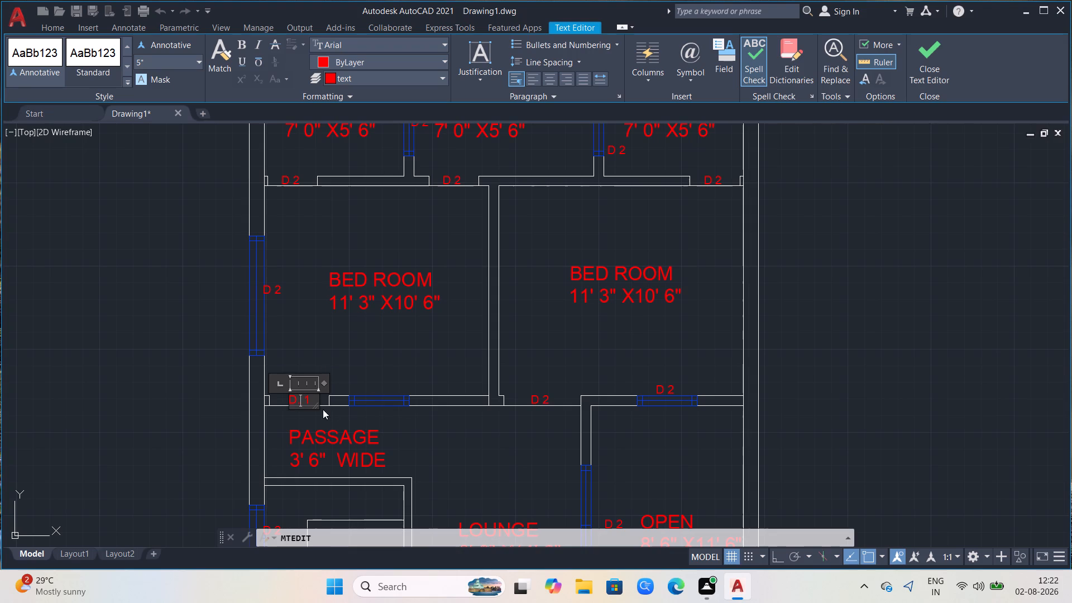
pyautogui.click(310, 399)
pyautogui.press('BackSpace')
pyautogui.press('BackSpace')
pyautogui.press('1')
pyautogui.click(181, 275)
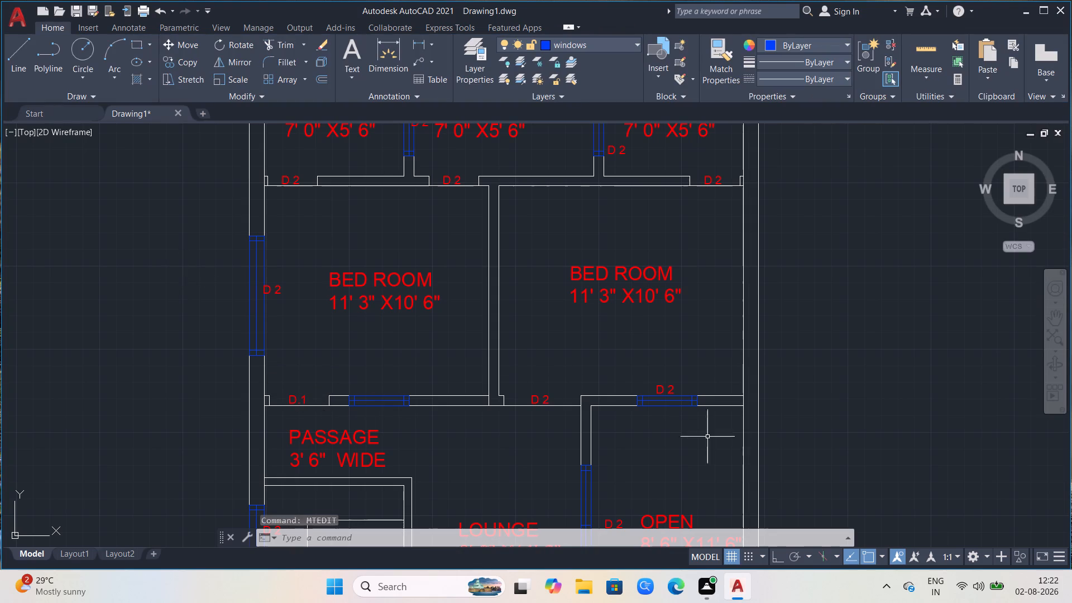
# Change the D 2 label in the right bedroom's lower-wall door opening to D.1.
pyautogui.click(552, 399)
pyautogui.click(538, 405)
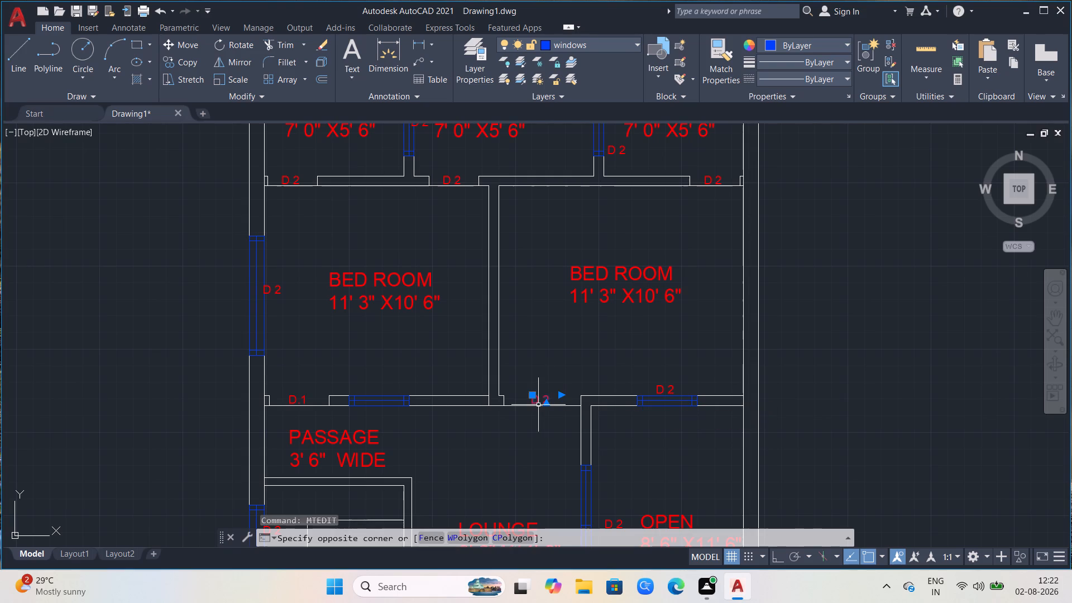
pyautogui.press('Return')
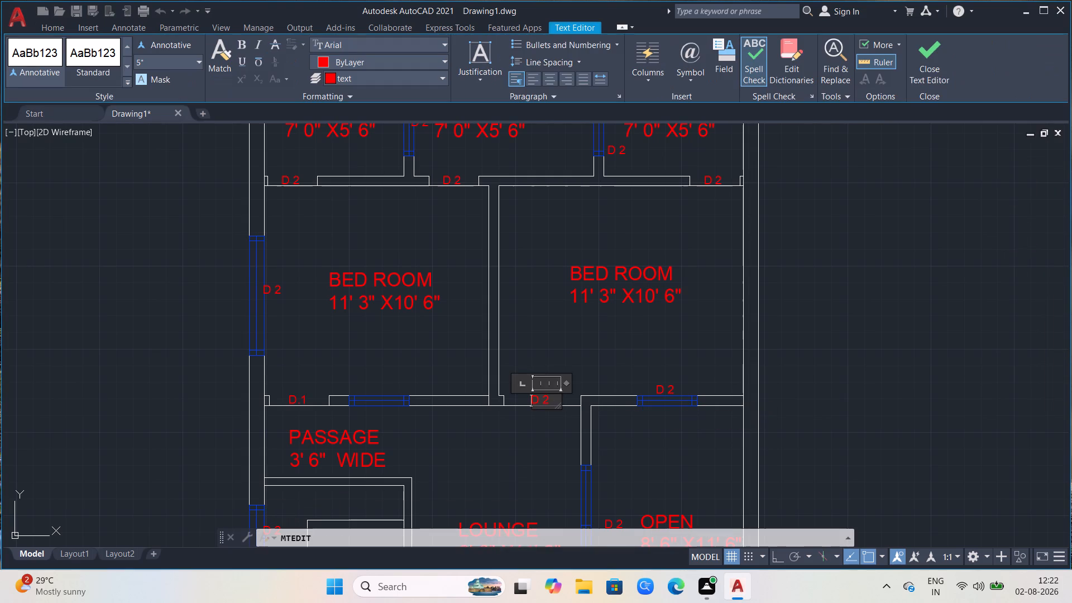
pyautogui.click(548, 399)
pyautogui.press('BackSpace')
pyautogui.press('BackSpace')
pyautogui.write('.1')
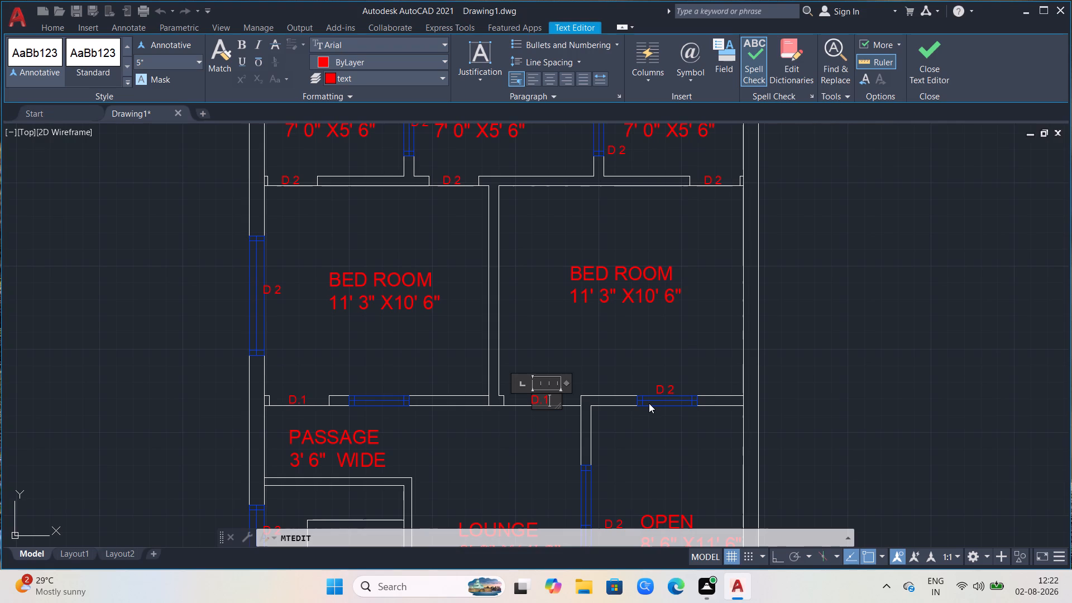
pyautogui.press('Return')
pyautogui.click(472, 352)
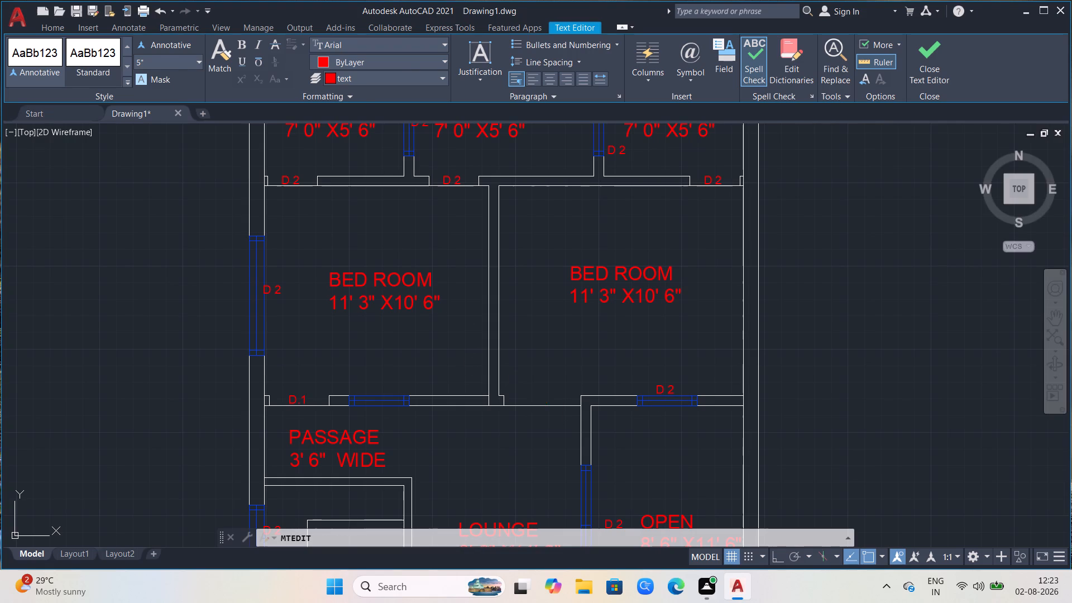
# Replace the D 2 label above the window in the right bedroom's lower wall with W.2.
pyautogui.click(673, 390)
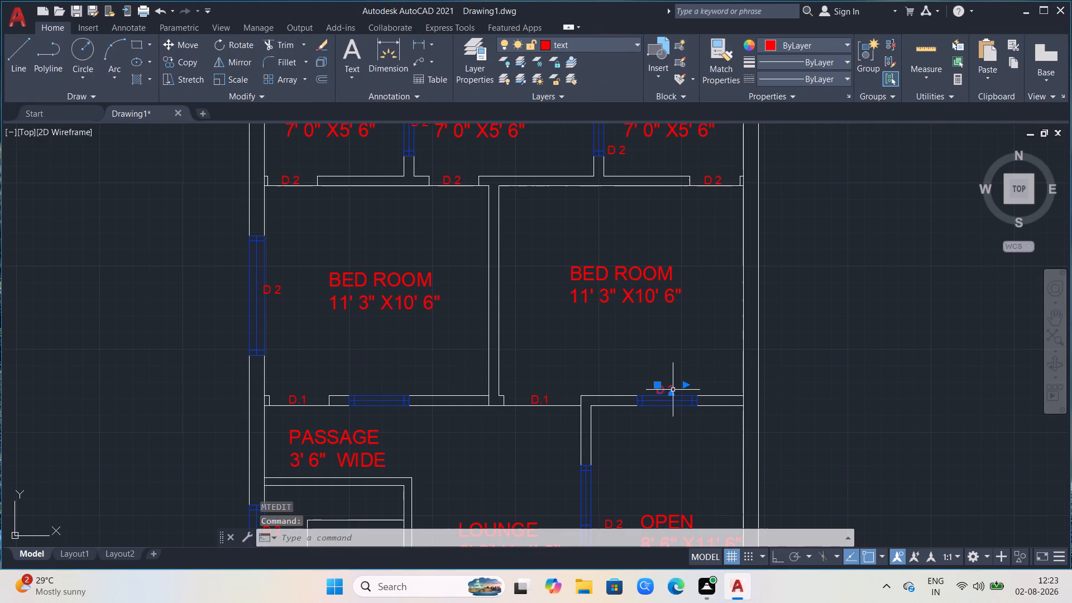
pyautogui.press('Return')
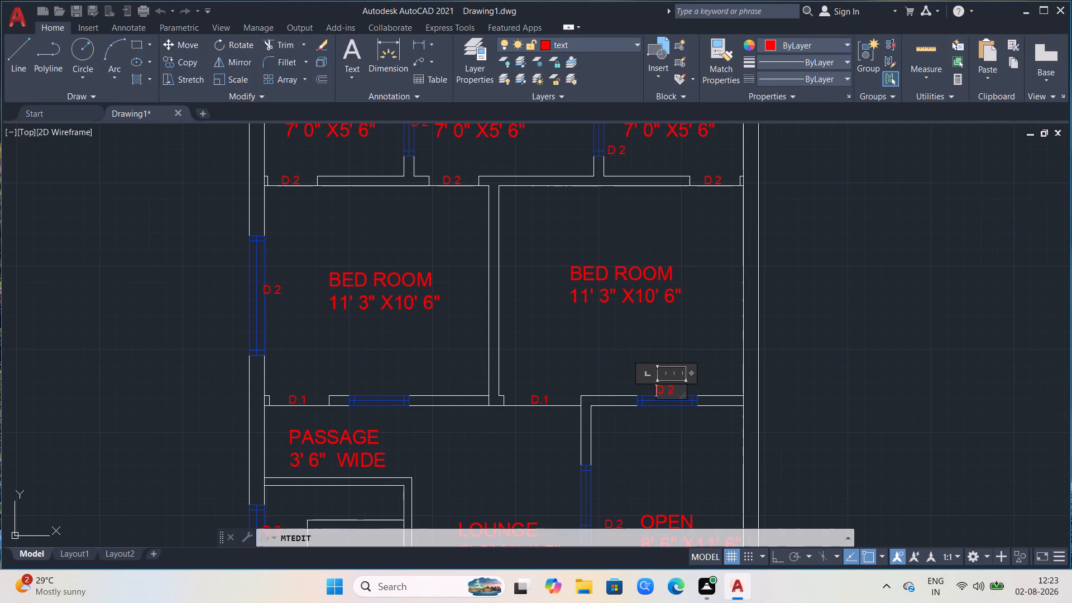
pyautogui.press('BackSpace')
pyautogui.press('BackSpace')
pyautogui.press('BackSpace')
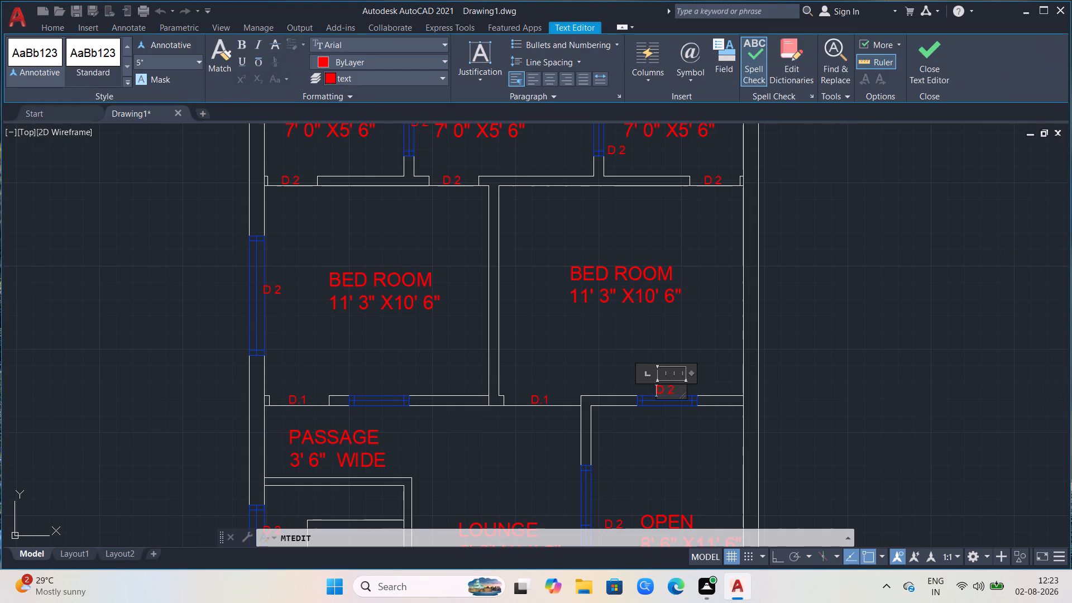
pyautogui.click(673, 390)
pyautogui.press('BackSpace')
pyautogui.press('BackSpace')
pyautogui.press('BackSpace')
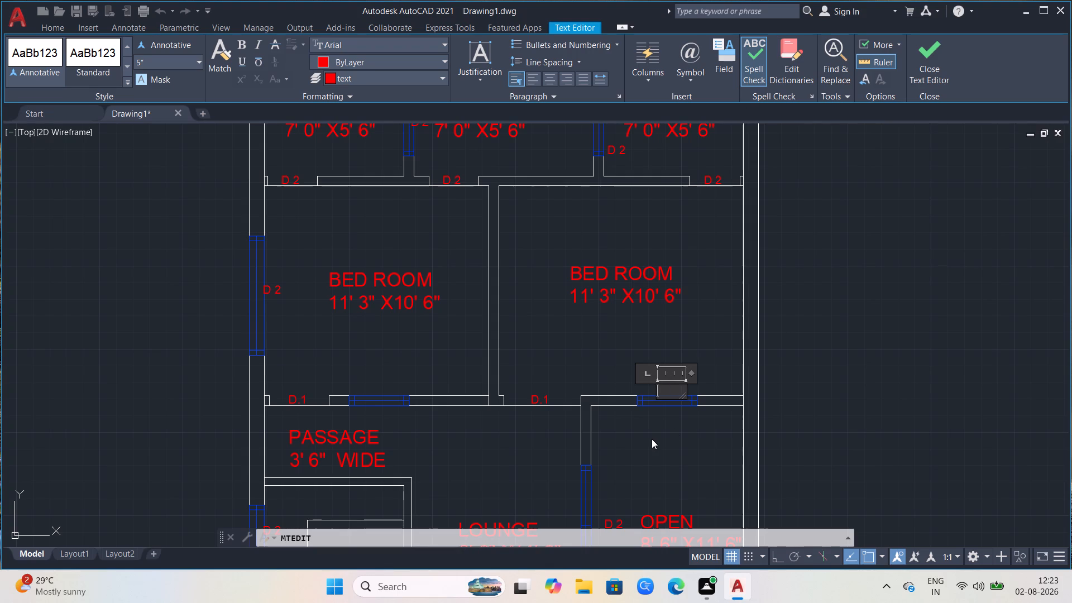
pyautogui.press('w')
pyautogui.press('.')
pyautogui.press('2')
pyautogui.click(621, 352)
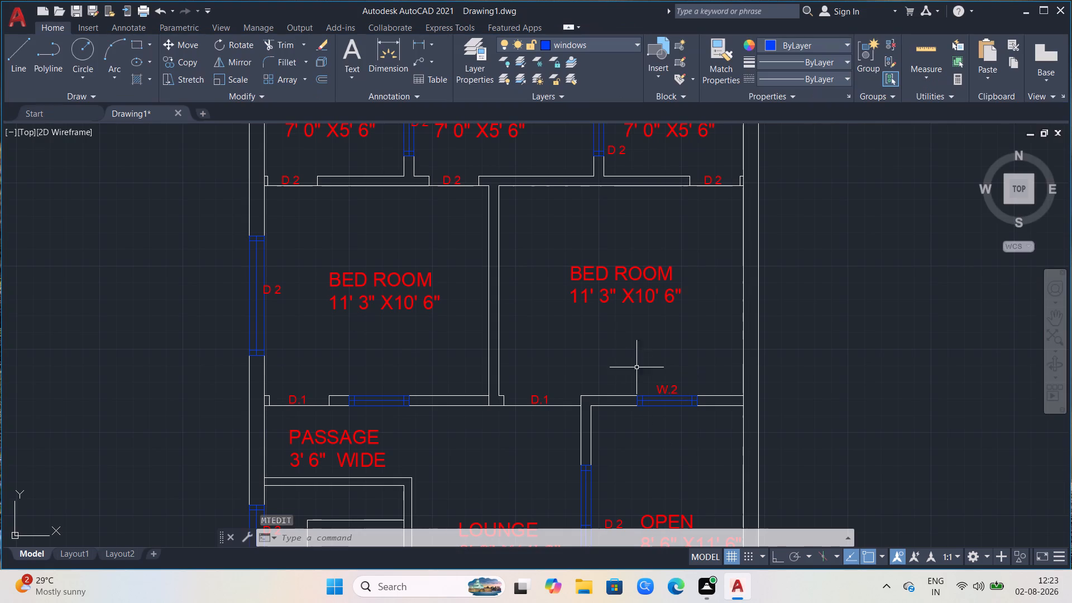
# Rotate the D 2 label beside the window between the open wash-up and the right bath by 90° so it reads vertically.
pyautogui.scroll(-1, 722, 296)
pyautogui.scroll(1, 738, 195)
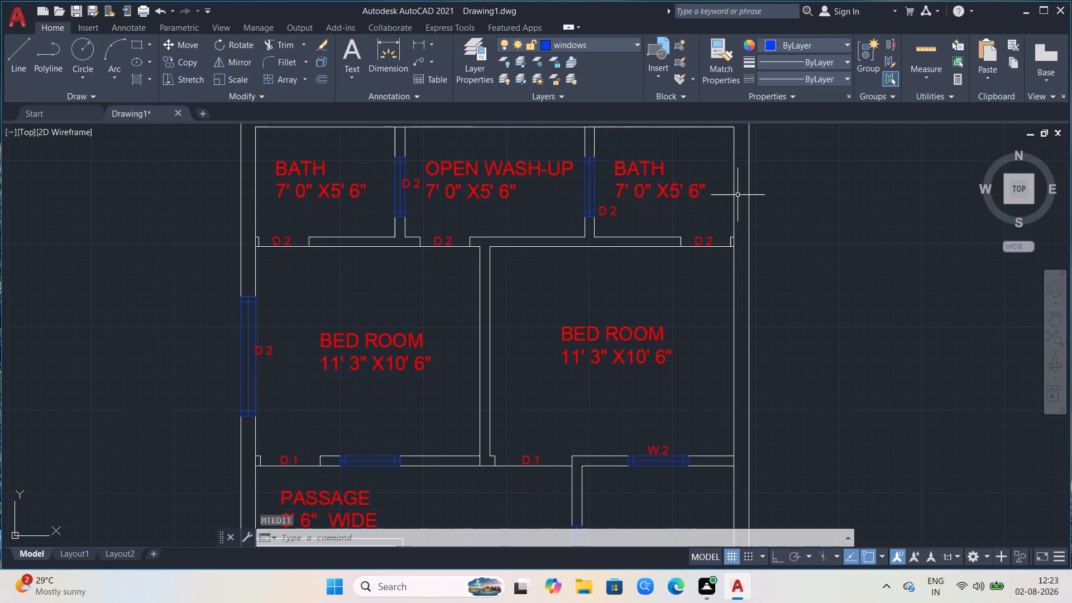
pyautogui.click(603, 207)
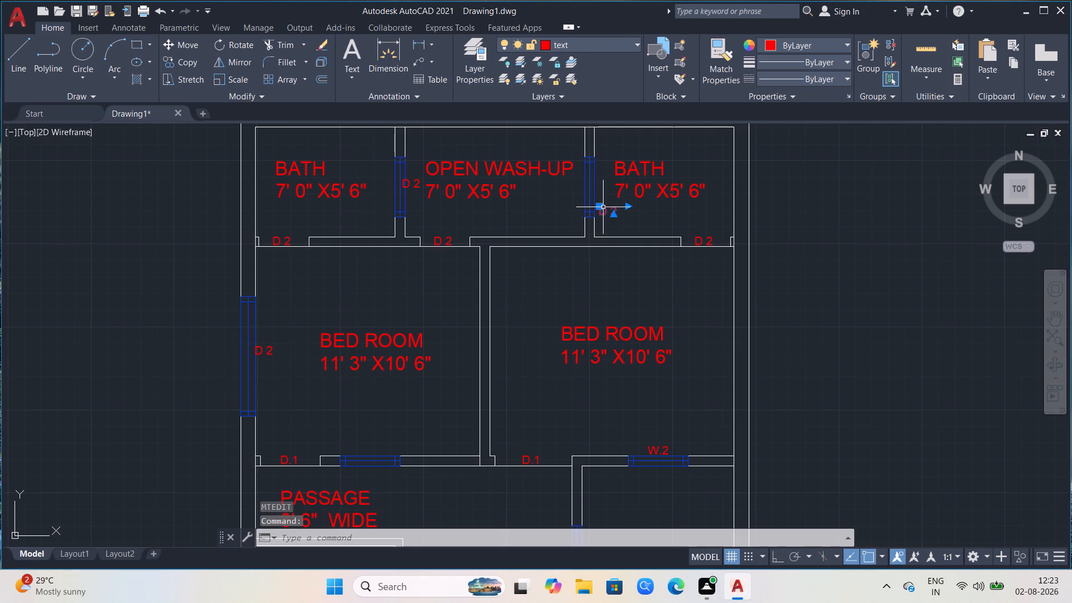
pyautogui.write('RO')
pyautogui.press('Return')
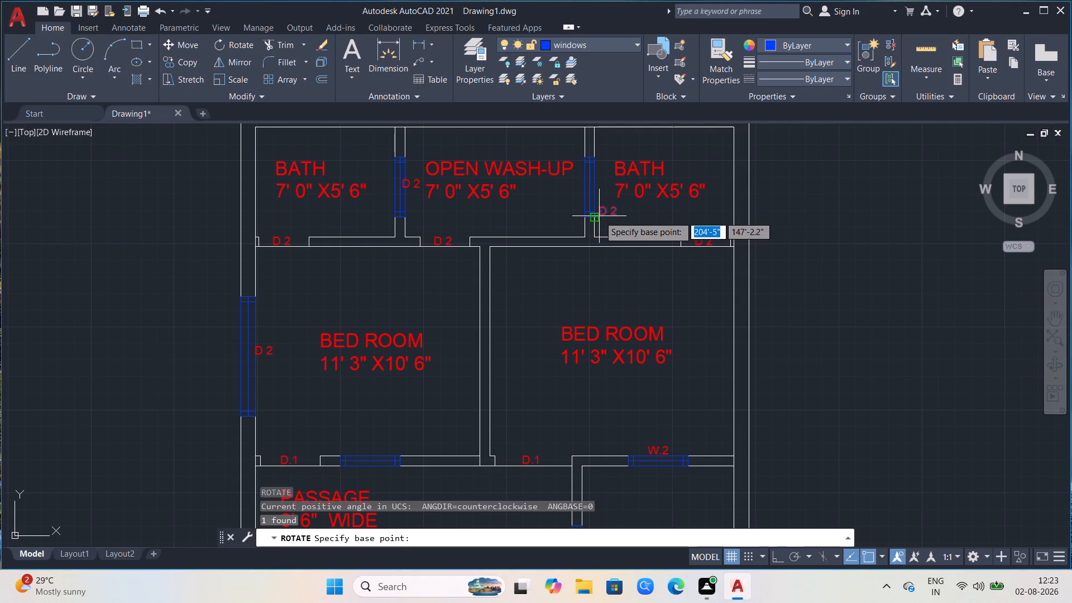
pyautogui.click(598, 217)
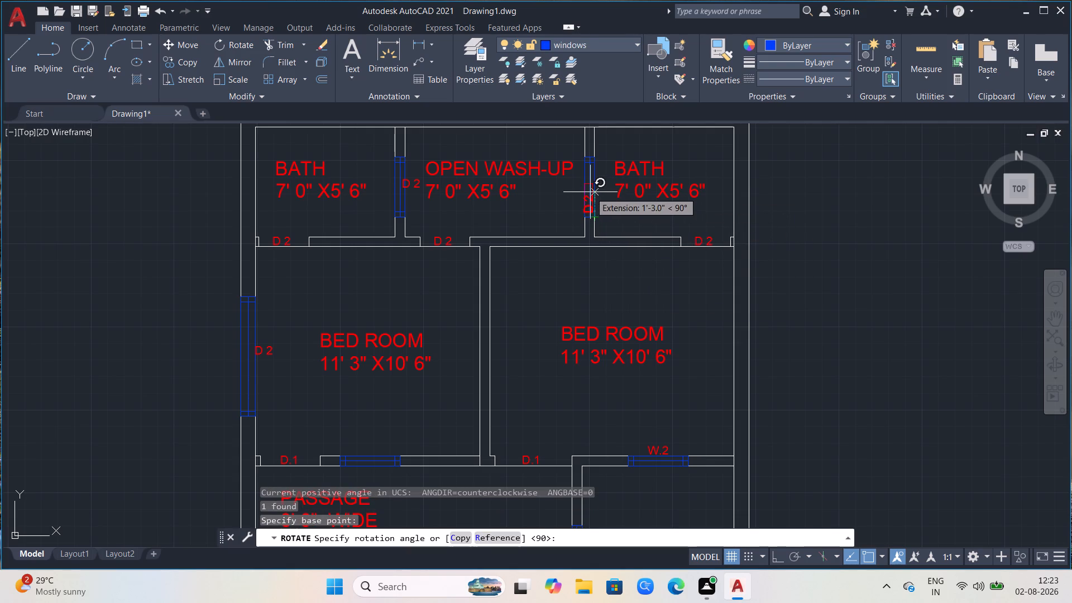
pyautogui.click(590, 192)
# Rotate the D 2 label beside the window between the left bath and the open wash-up by 90°, placing it on the left bath side.
pyautogui.scroll(-1, 515, 175)
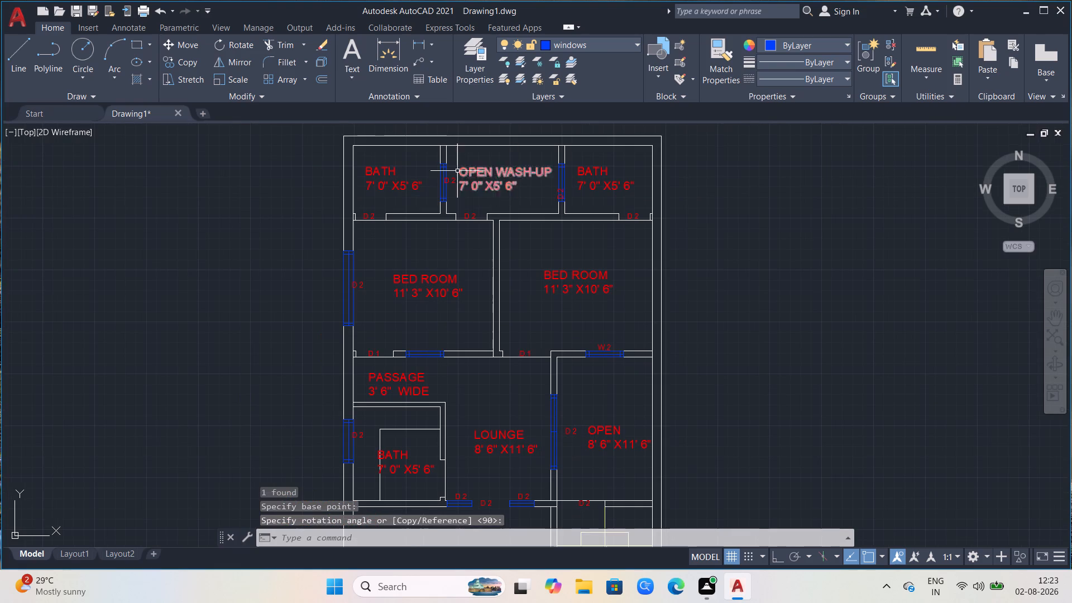
pyautogui.click(453, 177)
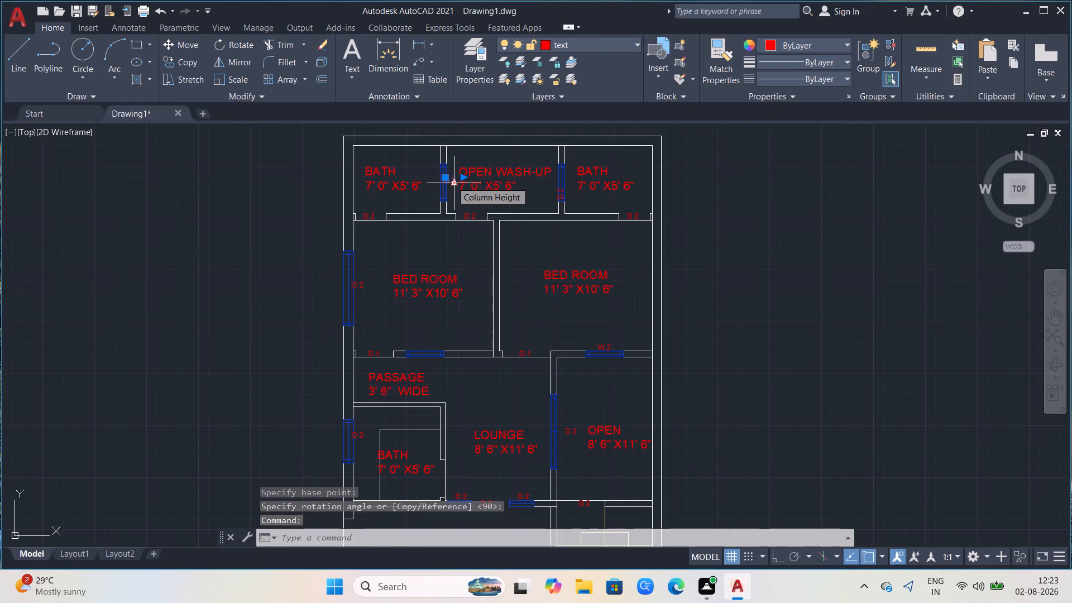
pyautogui.press('Return')
pyautogui.click(444, 202)
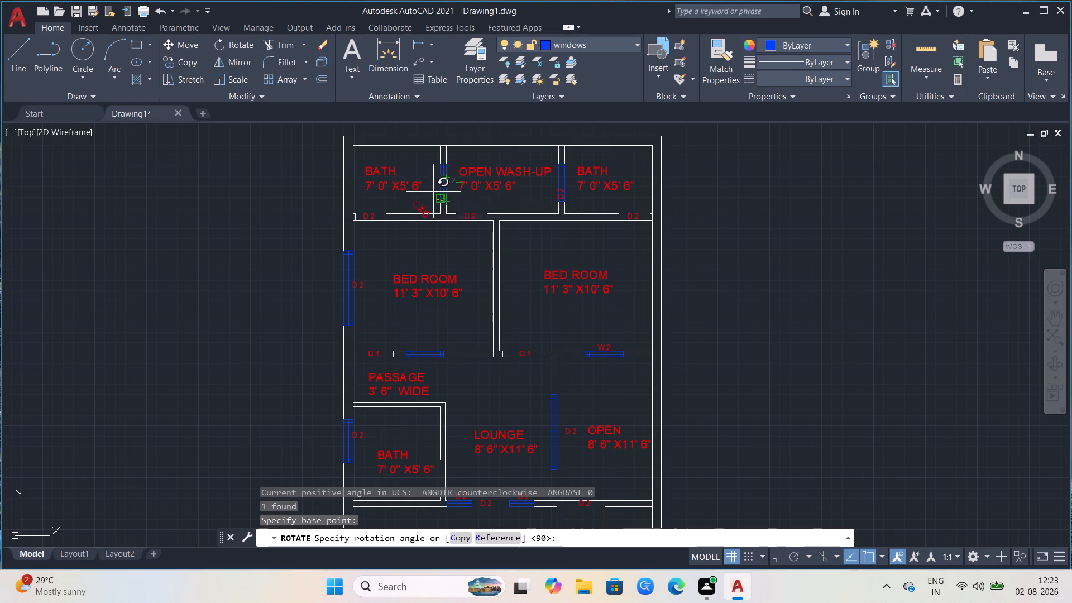
pyautogui.click(438, 191)
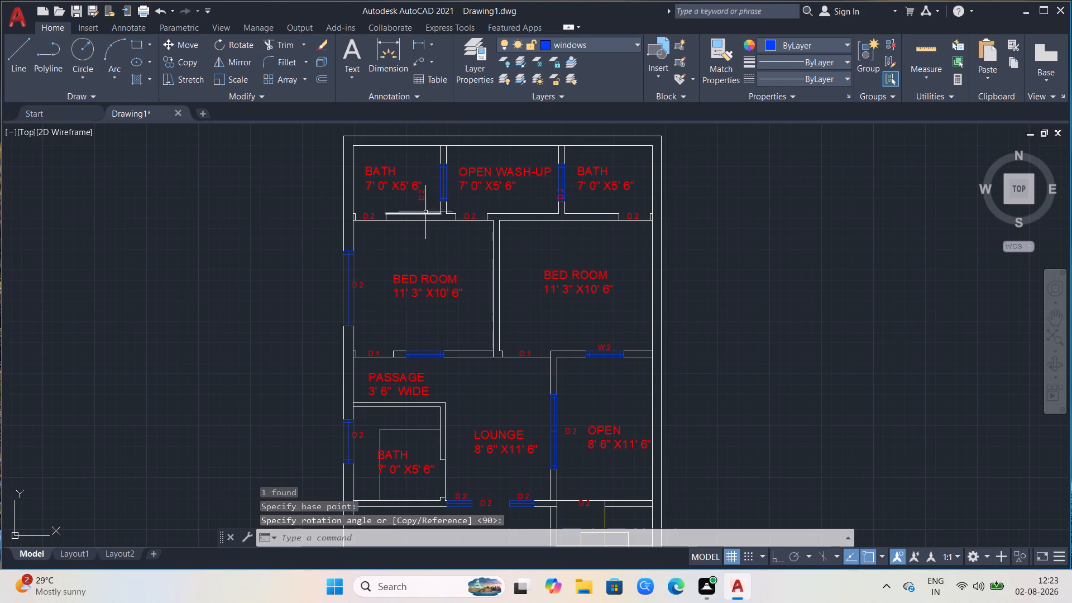
# Replace the D 2 label on the window between the open wash-up and the right bath with V.
pyautogui.scroll(1, 696, 170)
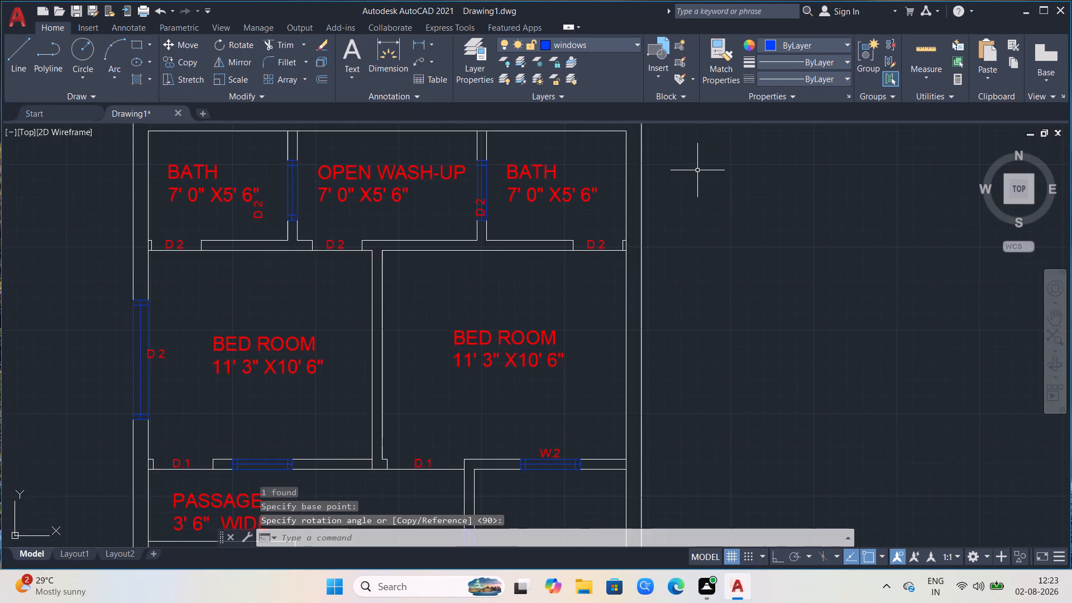
pyautogui.scroll(2, 698, 170)
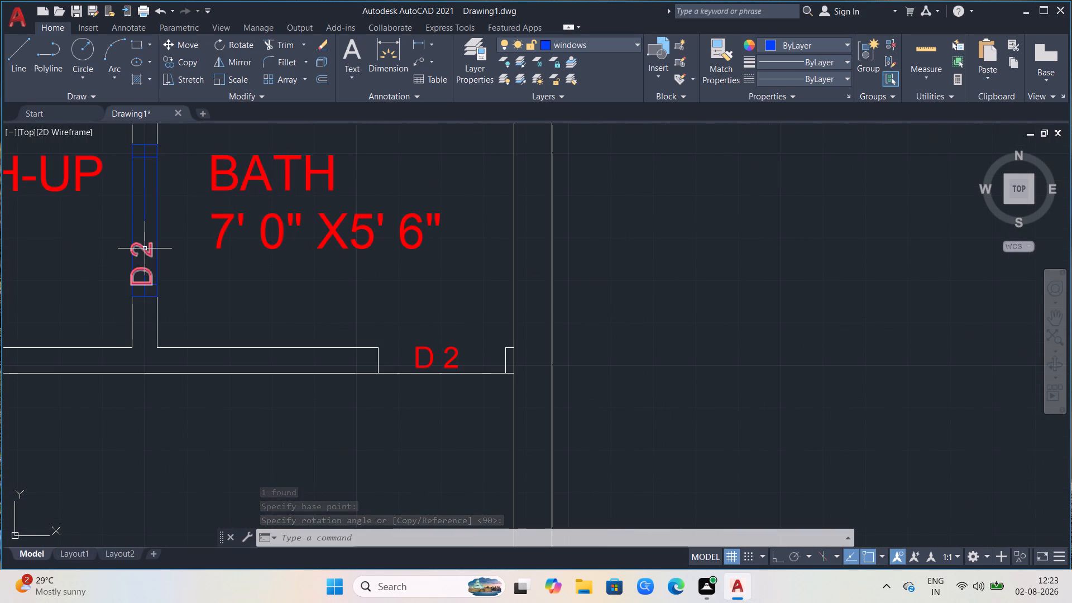
pyautogui.click(145, 248)
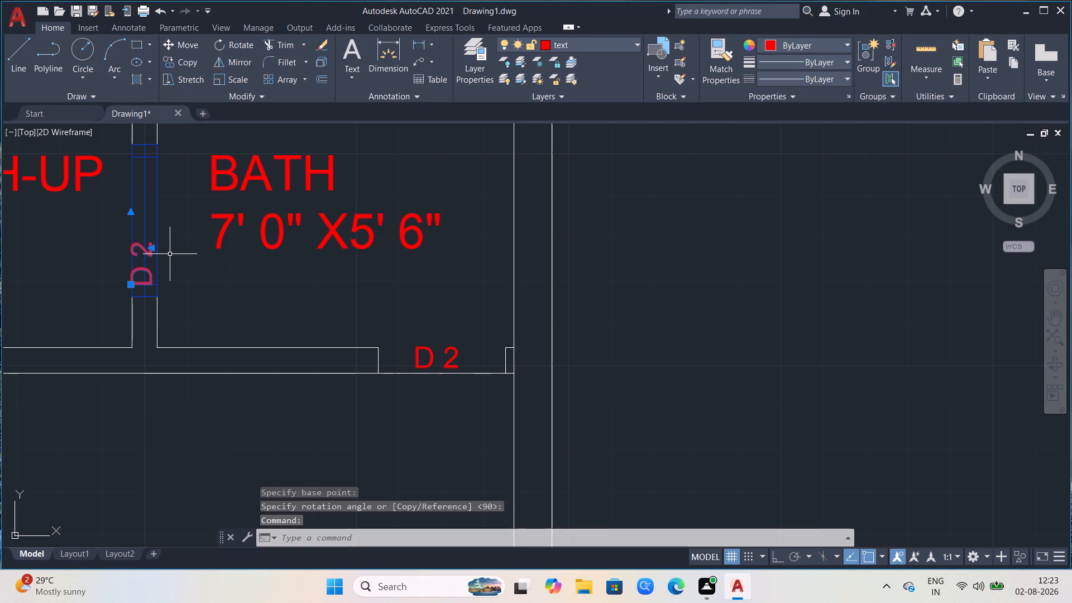
pyautogui.write('MT')
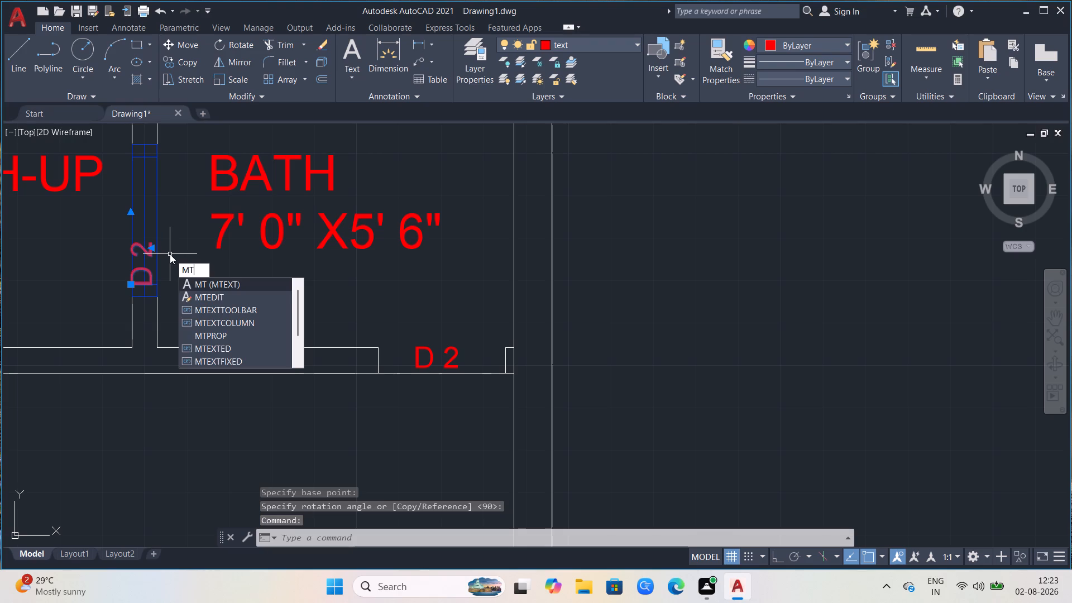
pyautogui.click(198, 300)
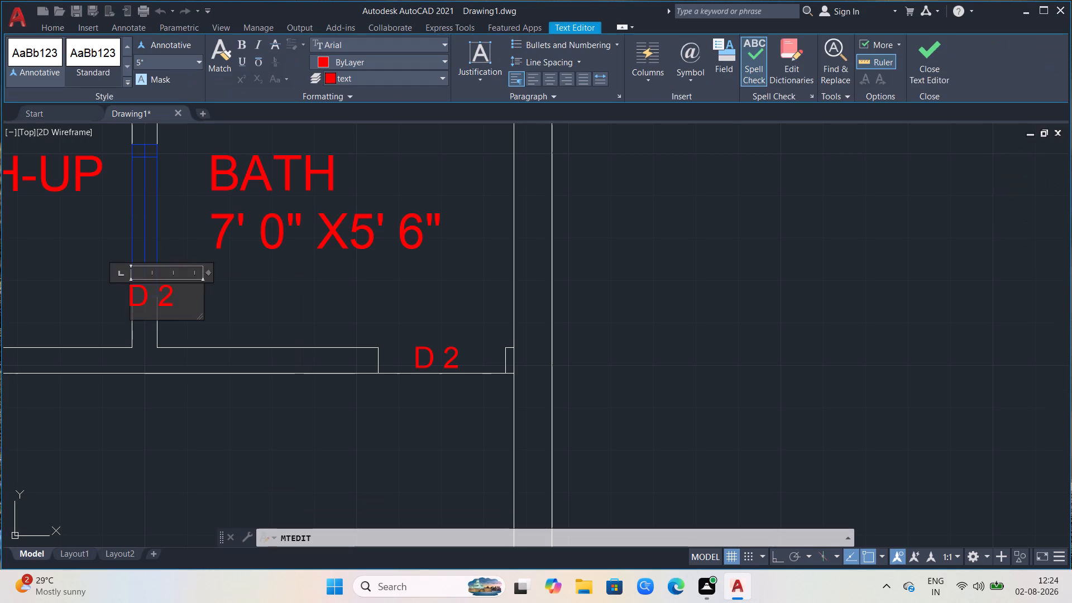
pyautogui.click(171, 300)
pyautogui.press('BackSpace')
pyautogui.press('BackSpace')
pyautogui.press('BackSpace')
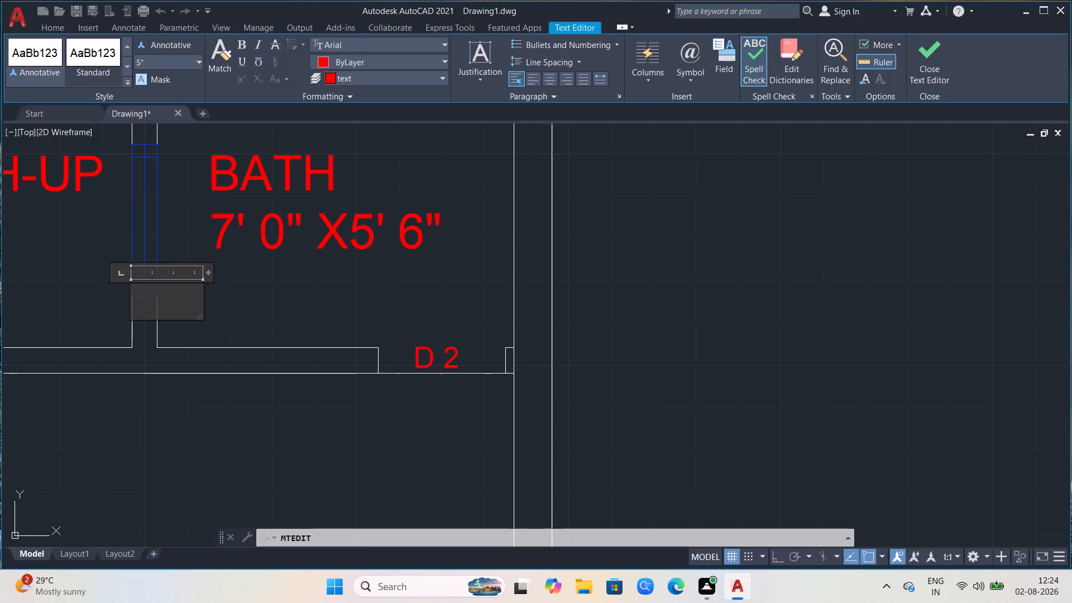
pyautogui.press('v')
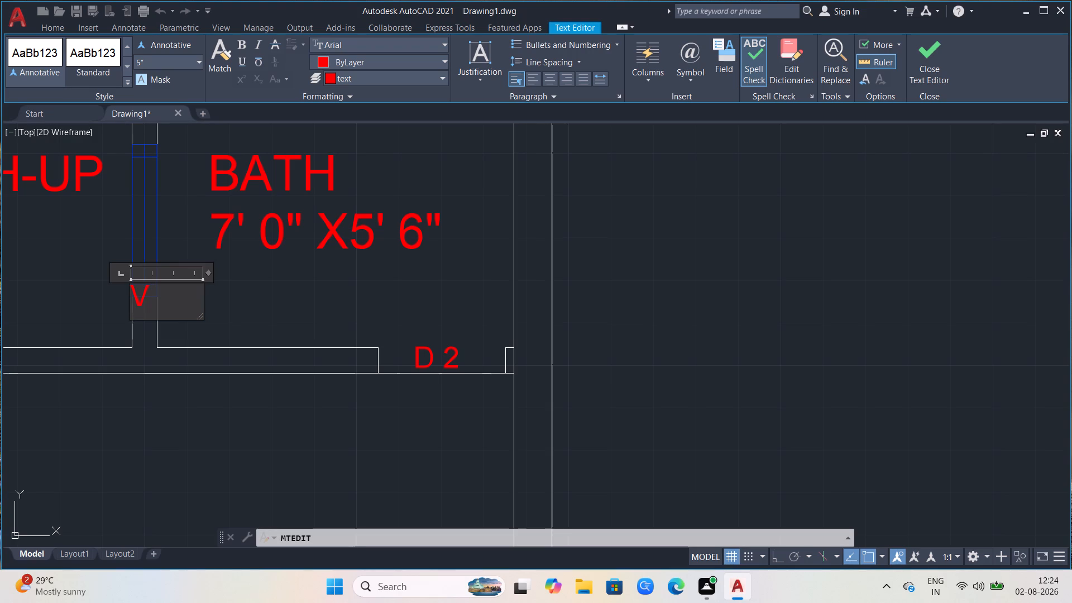
pyautogui.press('Return')
pyautogui.press('Return')
pyautogui.click(670, 411)
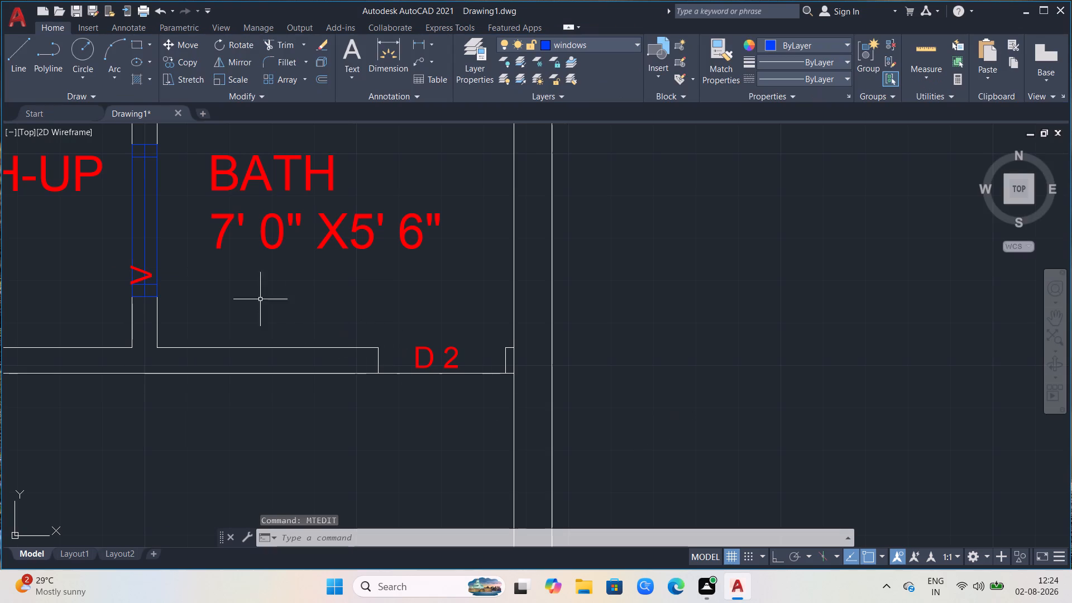
# Shrink the V label's text frame so it fits closely around the letter.
pyautogui.click(147, 275)
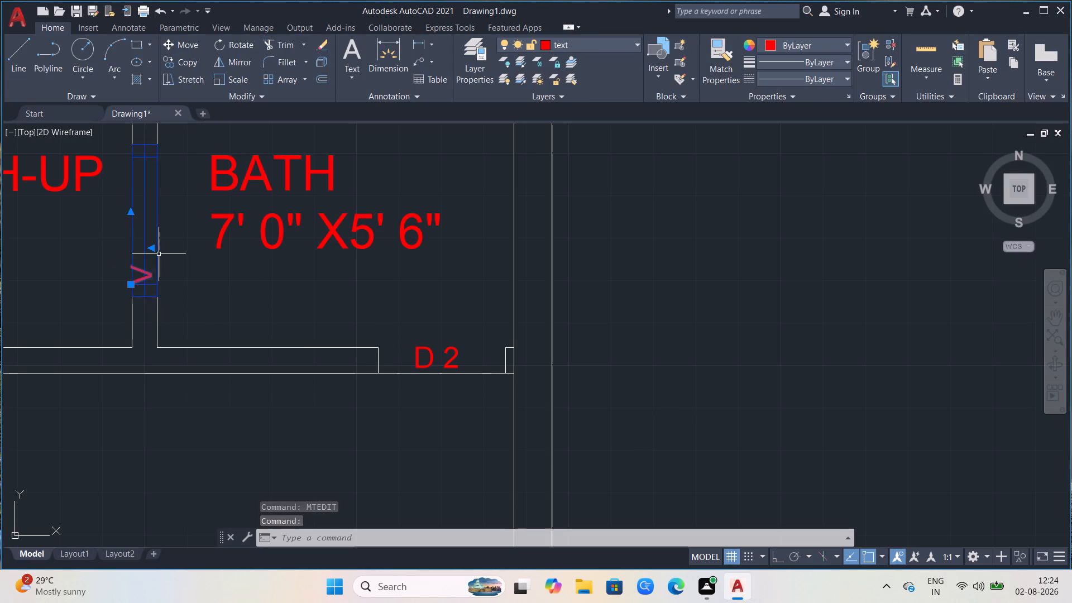
pyautogui.click(152, 246)
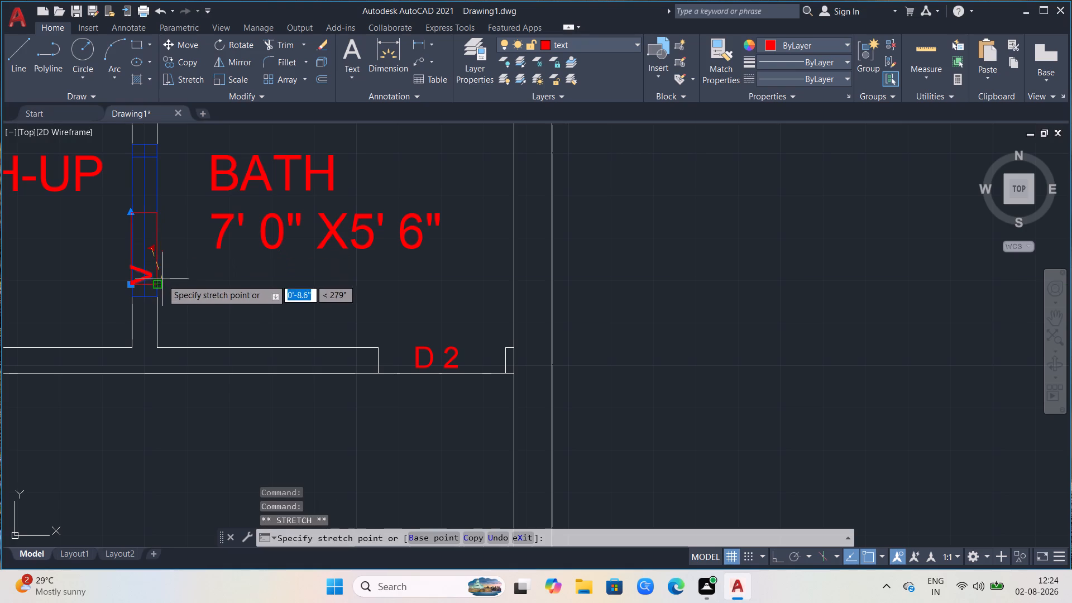
pyautogui.click(150, 251)
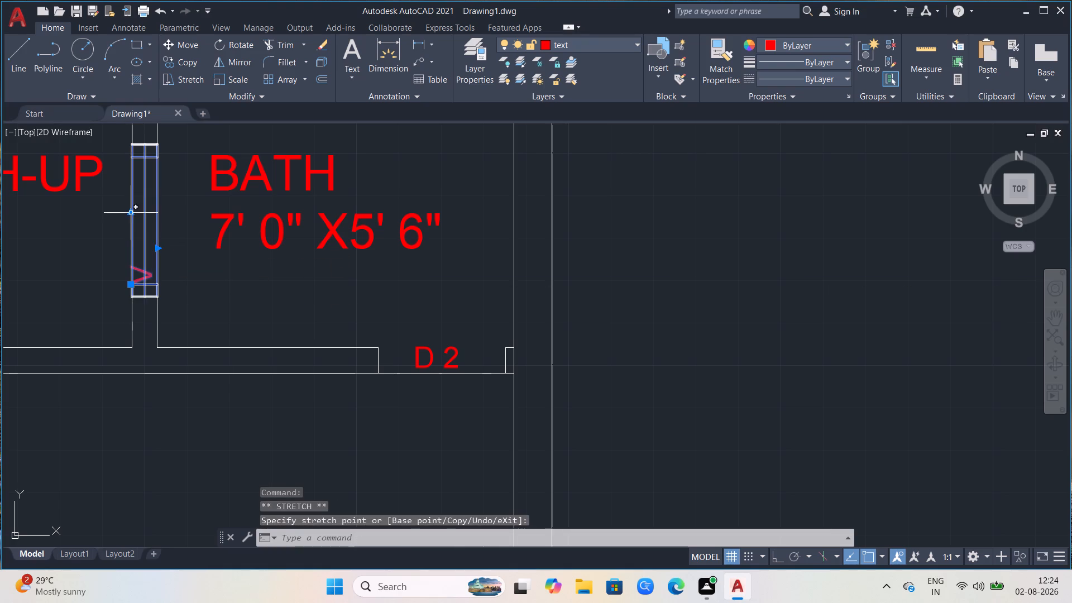
pyautogui.click(131, 210)
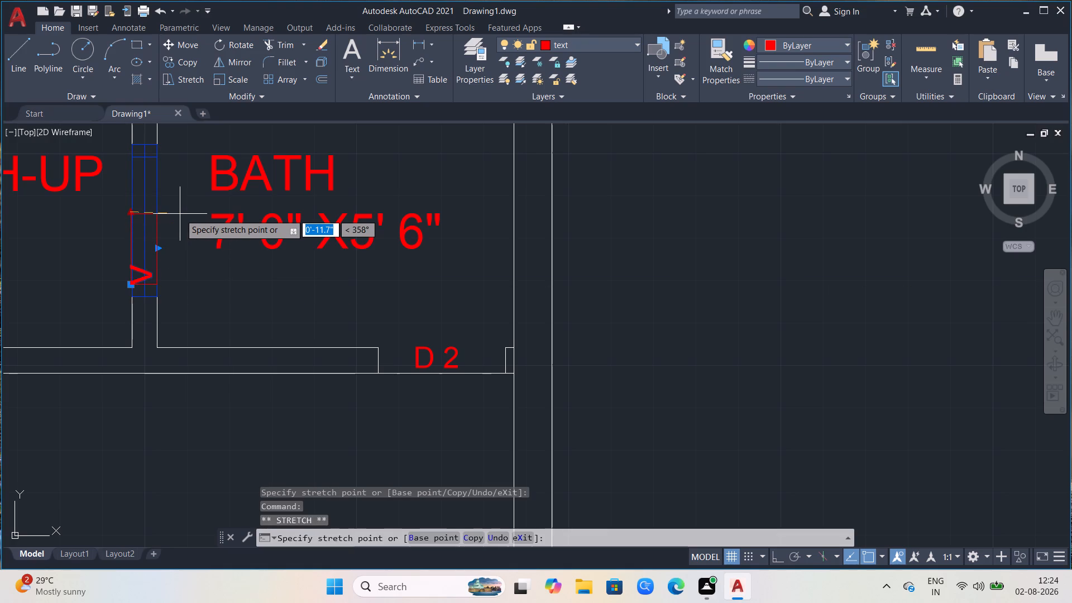
pyautogui.click(179, 213)
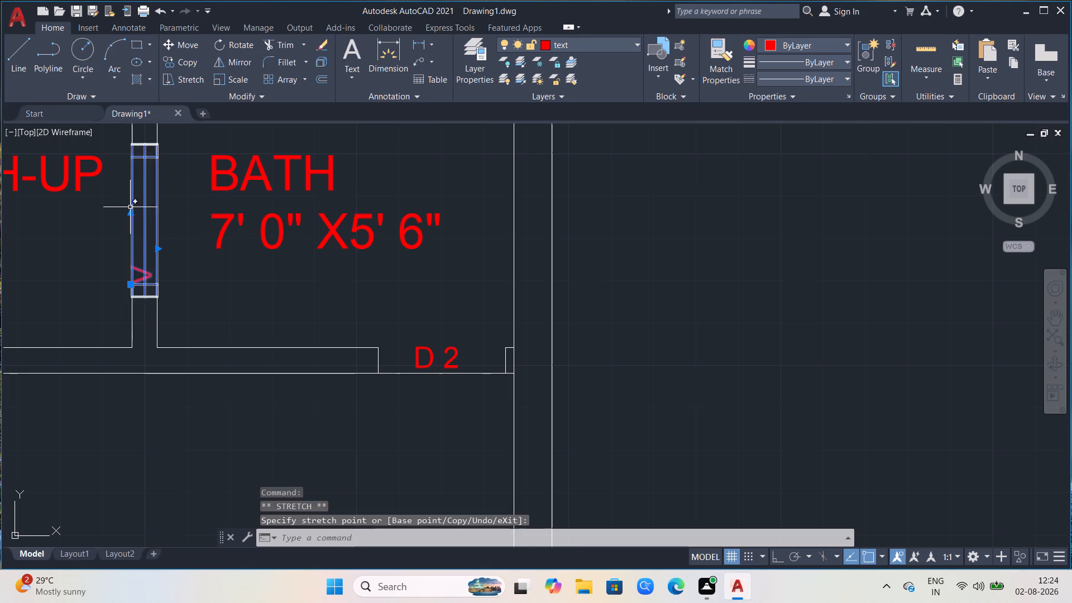
pyautogui.click(131, 213)
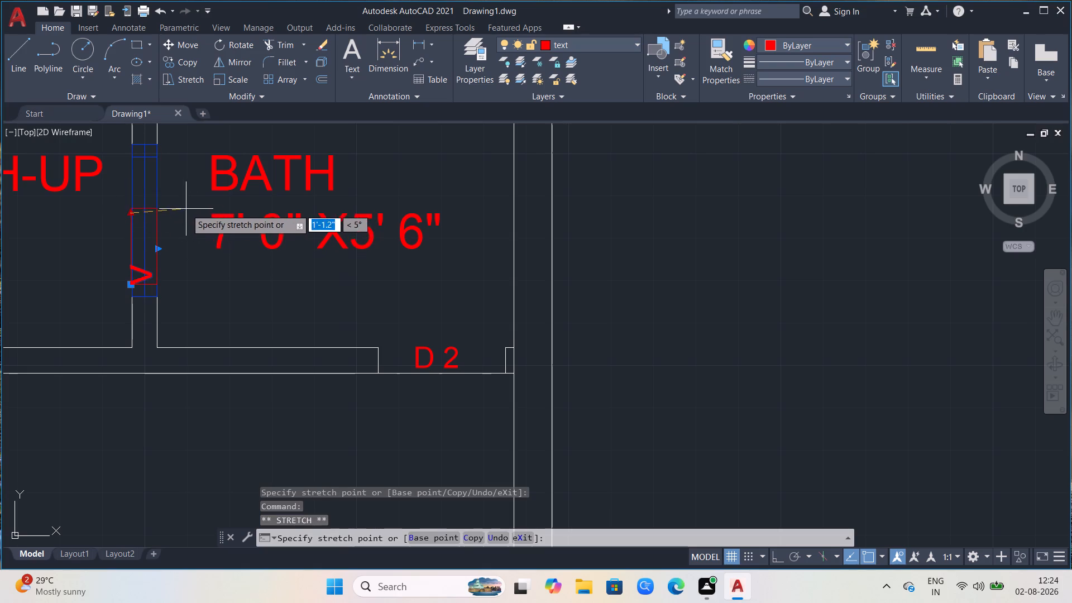
pyautogui.click(161, 259)
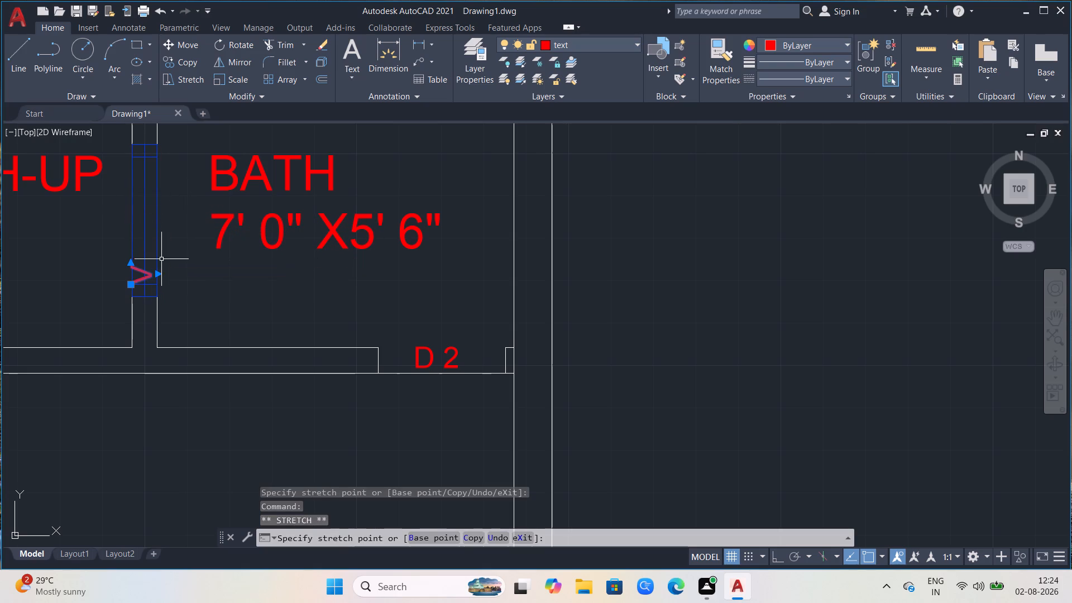
pyautogui.press('space')
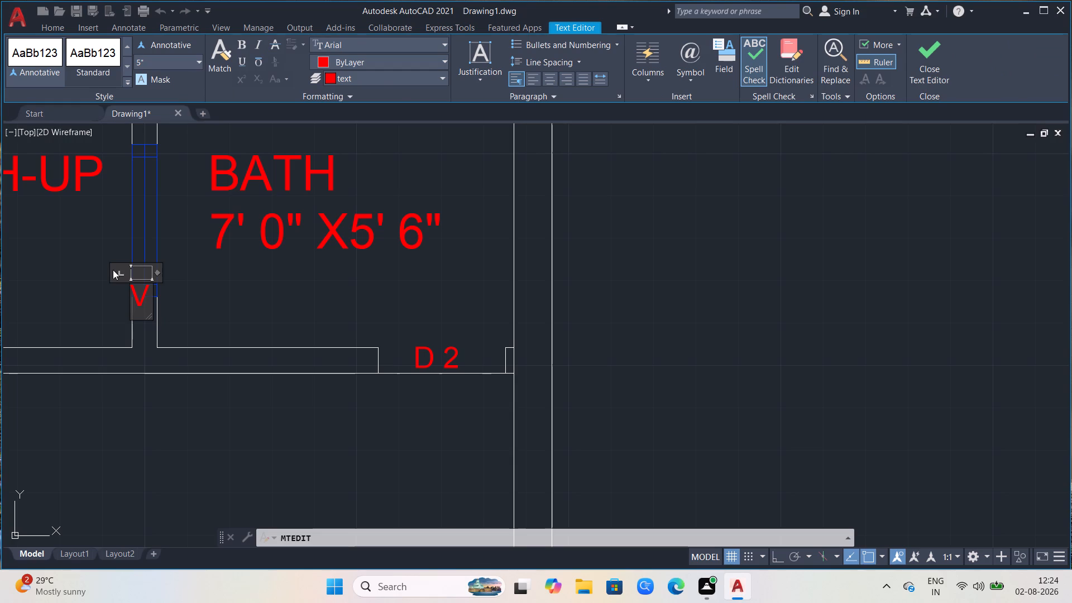
pyautogui.click(105, 245)
# Move the V label out of the window opening to the window's right bath side, near mid-height.
pyautogui.click(145, 272)
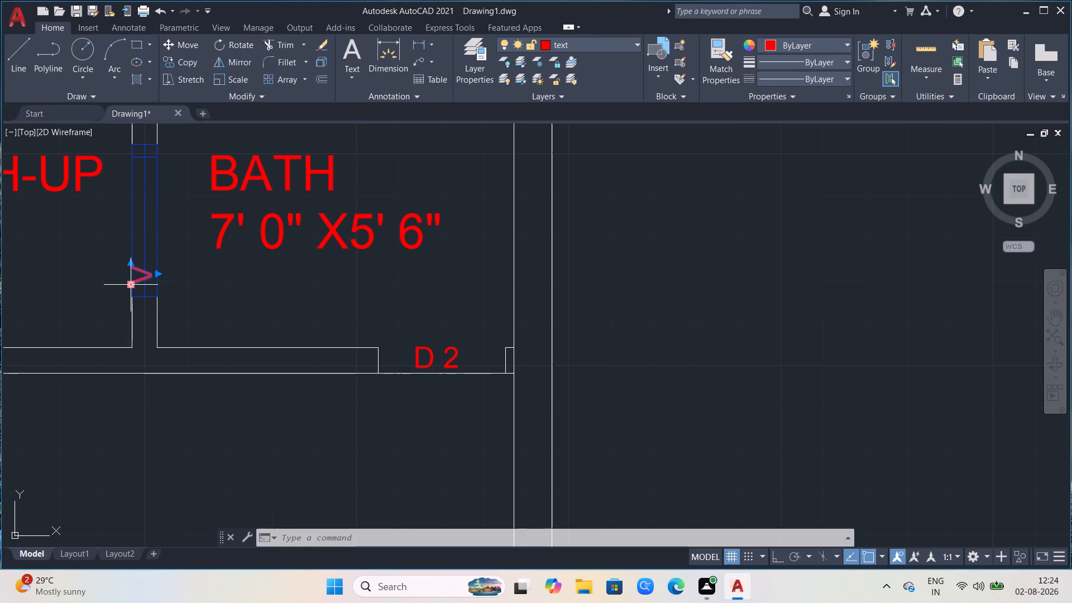
pyautogui.click(130, 282)
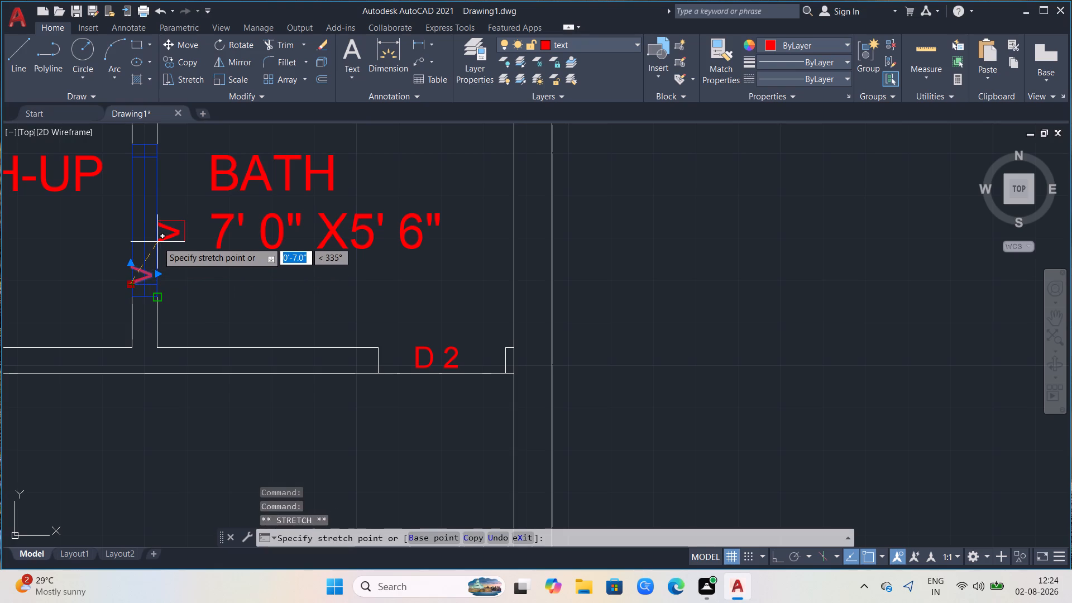
pyautogui.click(159, 240)
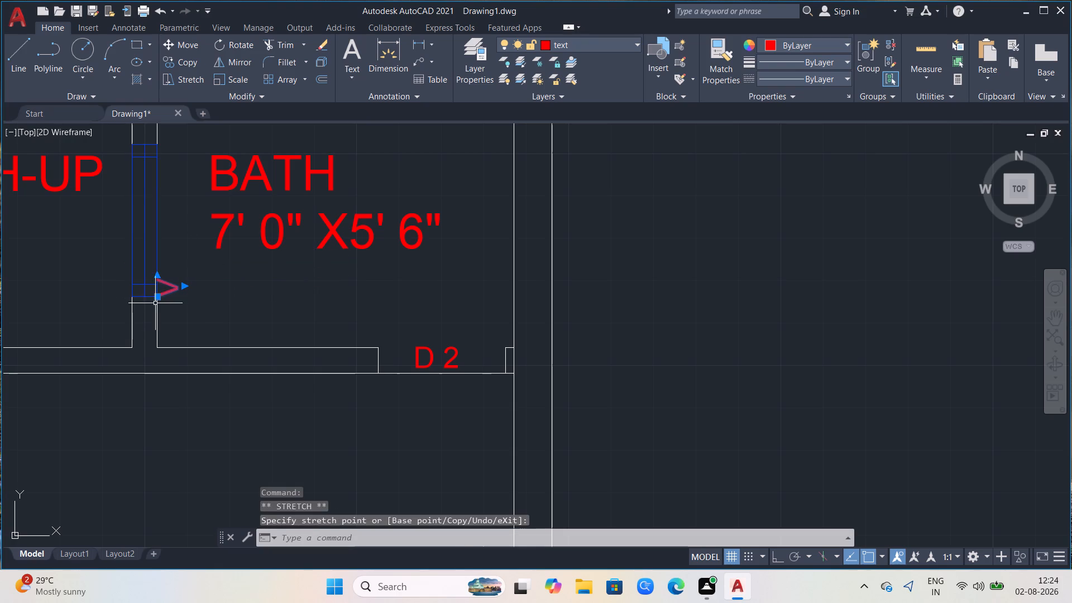
pyautogui.click(159, 297)
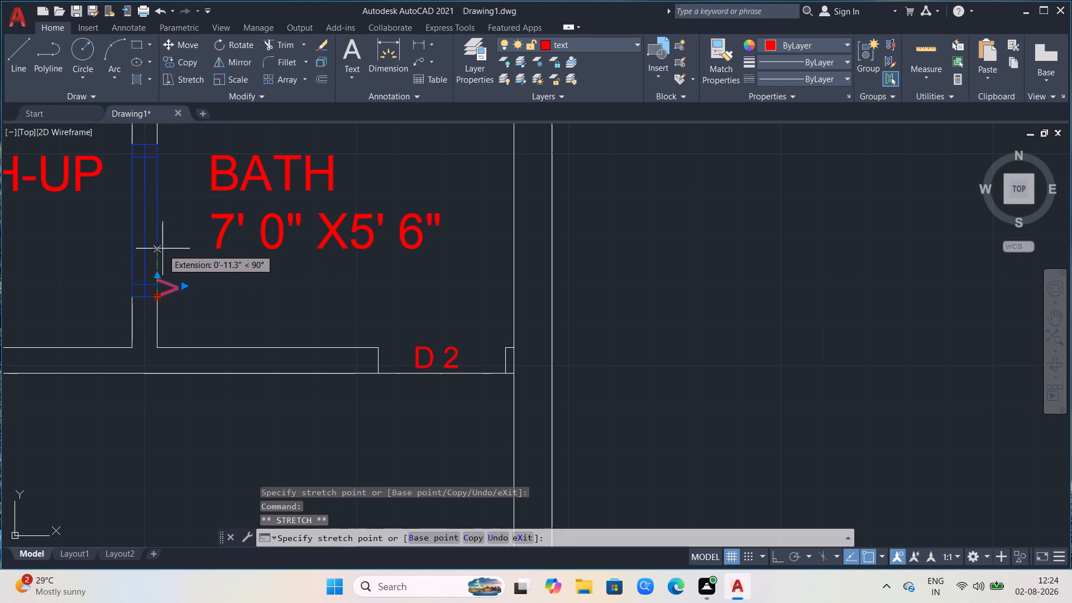
pyautogui.click(162, 248)
# Rotate the V label beside the right bath's window clockwise by 90° so it reads horizontally.
pyautogui.press('m')
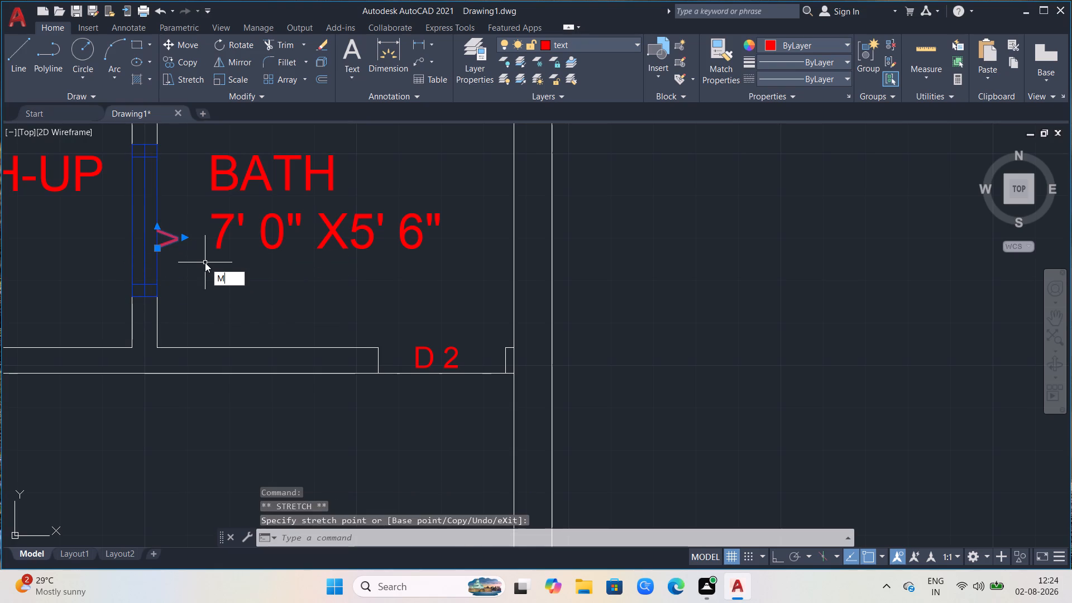
pyautogui.press('BackSpace')
pyautogui.write('RO')
pyautogui.press('Return')
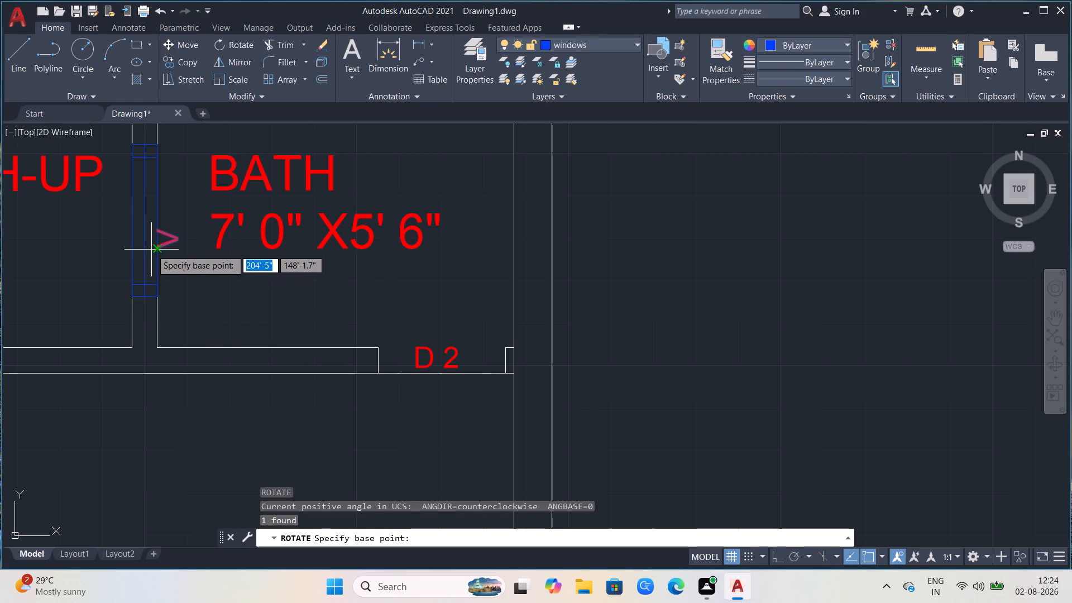
pyautogui.click(151, 250)
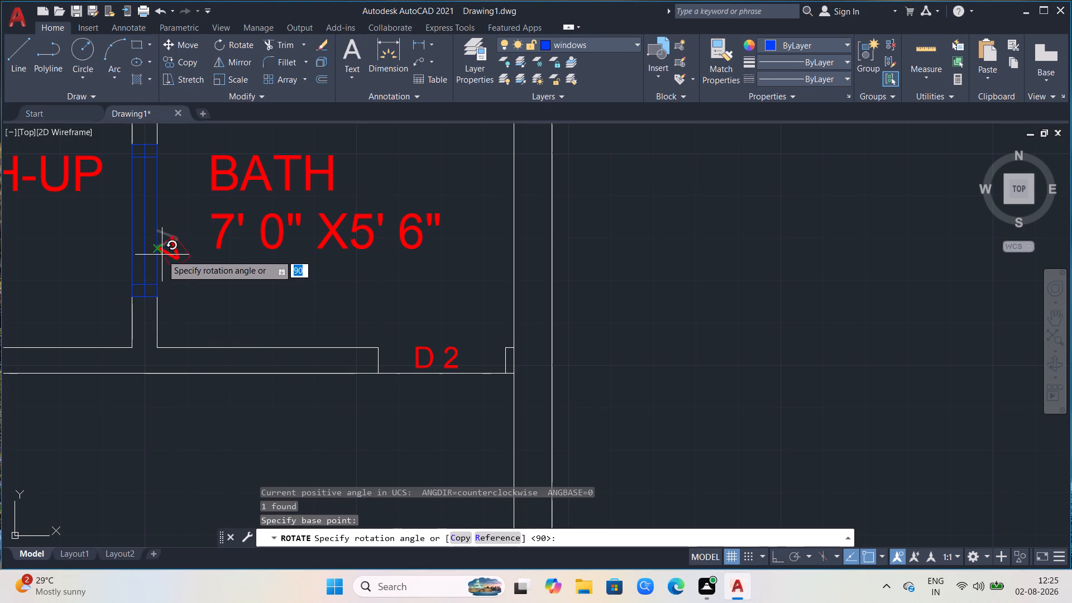
pyautogui.click(157, 308)
pyautogui.scroll(-1, 228, 295)
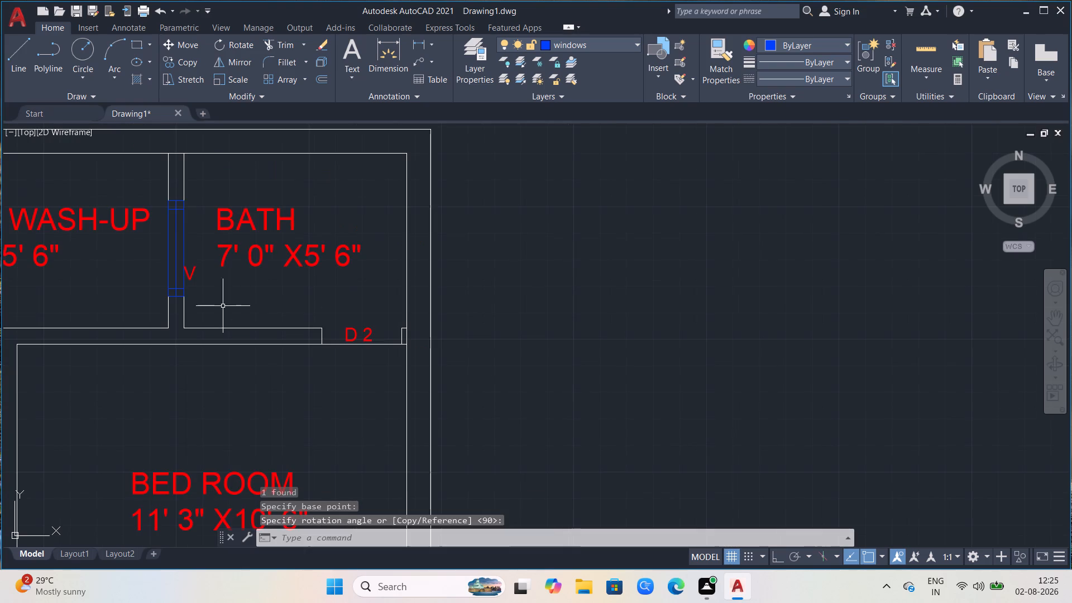
pyautogui.scroll(-1, 251, 314)
pyautogui.scroll(-2, 133, 339)
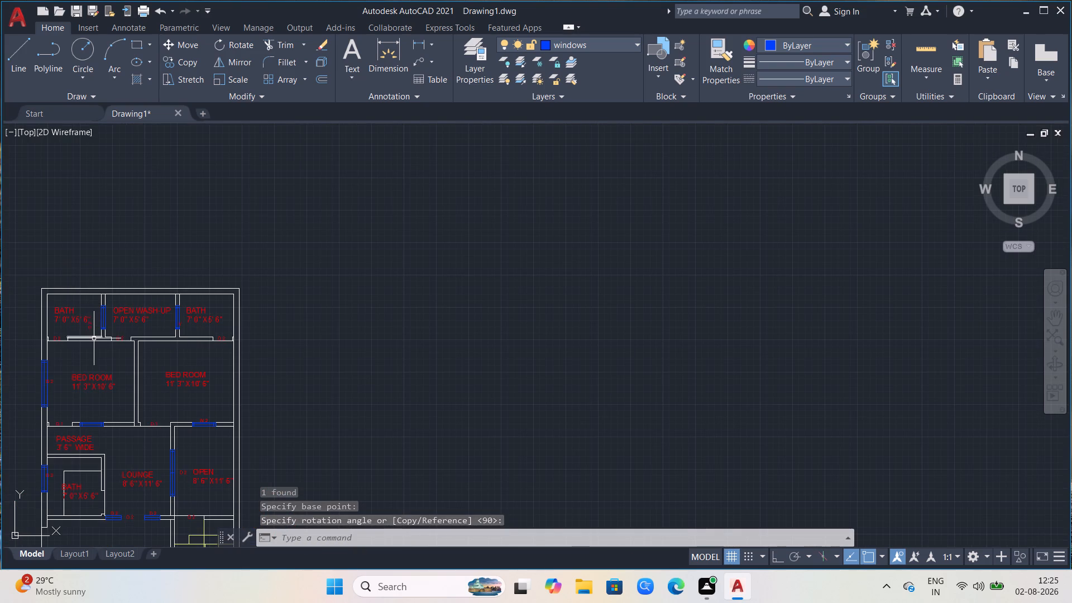
# Delete the rotated D 2 label beside the window between the left bath and the open wash-up.
pyautogui.scroll(2, 94, 337)
pyautogui.click(85, 308)
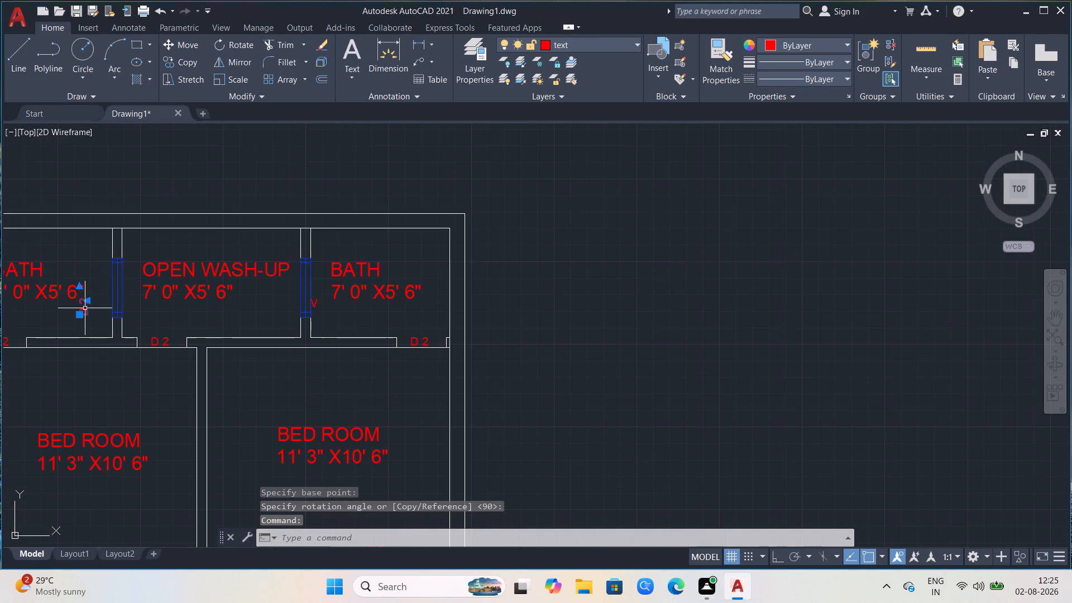
pyautogui.press('Delete')
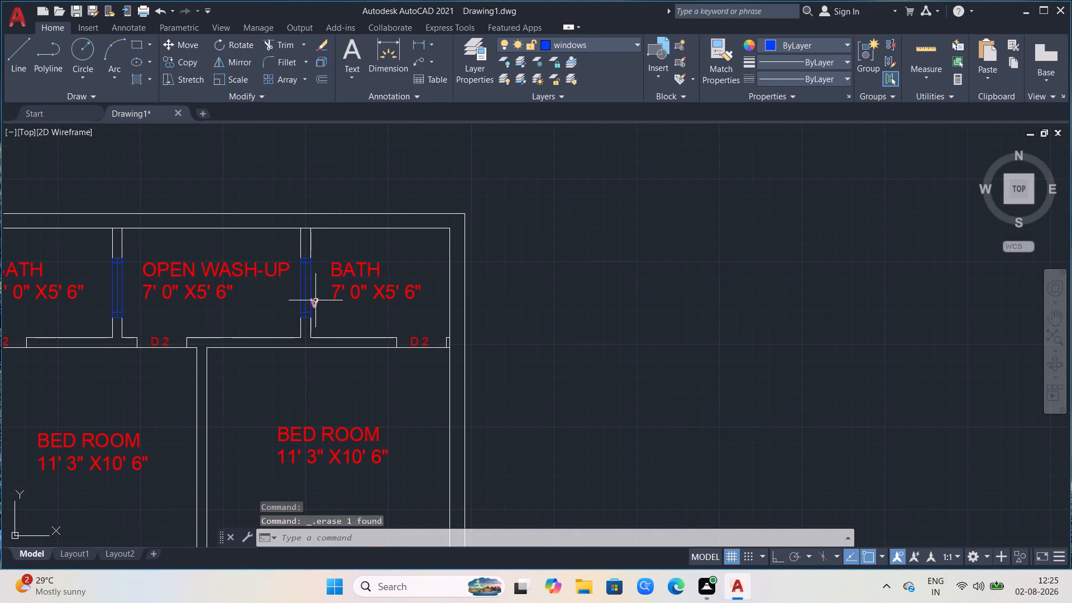
# Copy the V label from the right bath's window to the matching spot at the window between the left bath and the open wash-up.
pyautogui.click(316, 301)
pyautogui.write('CO')
pyautogui.press('Return')
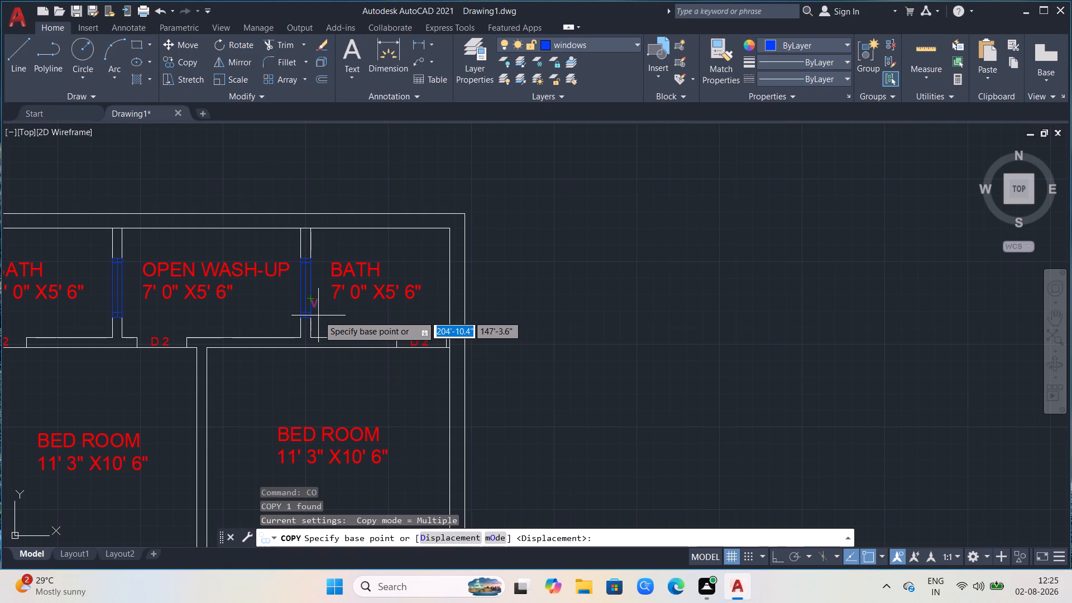
pyautogui.click(314, 320)
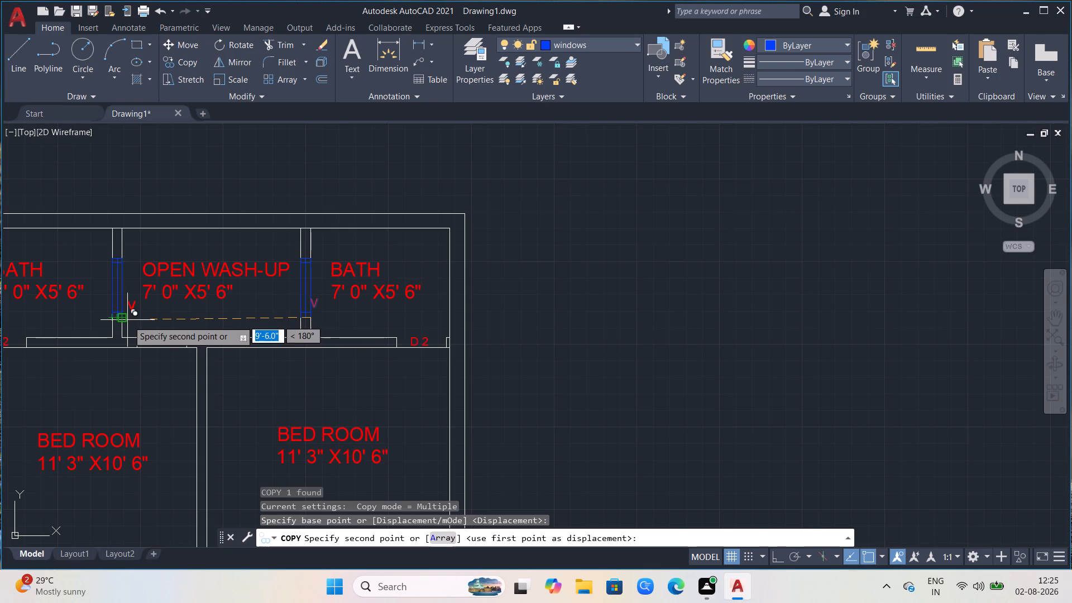
pyautogui.scroll(2, 128, 321)
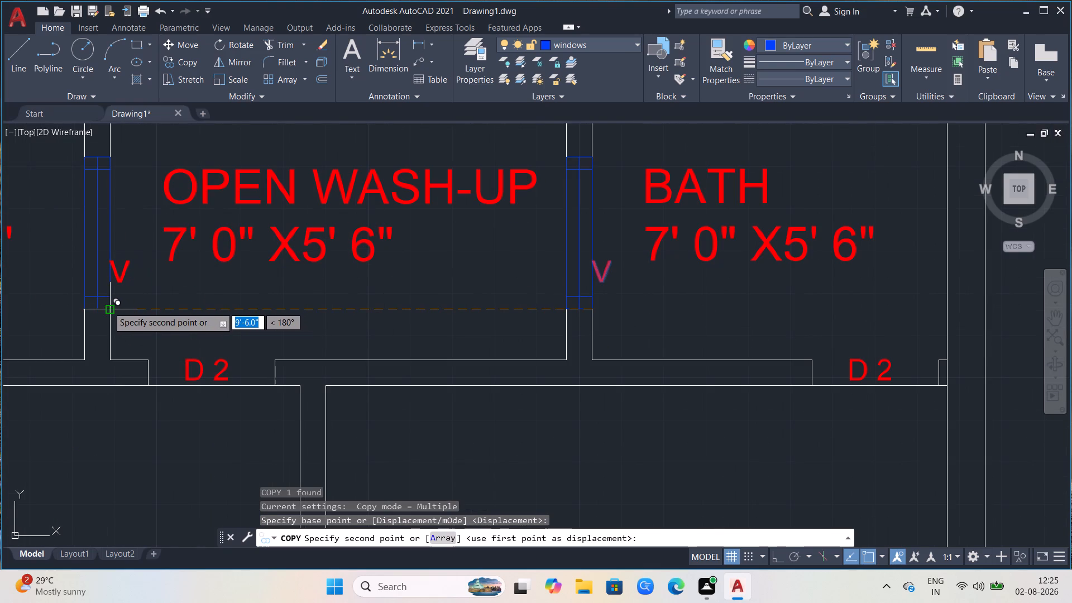
pyautogui.click(108, 307)
pyautogui.scroll(-2, 323, 352)
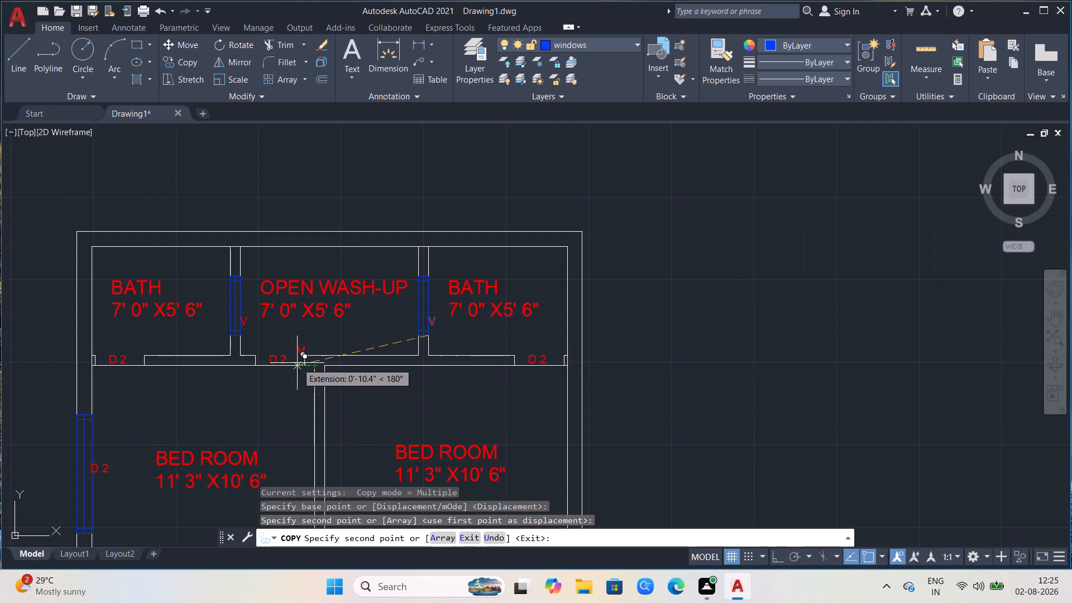
pyautogui.press('Escape')
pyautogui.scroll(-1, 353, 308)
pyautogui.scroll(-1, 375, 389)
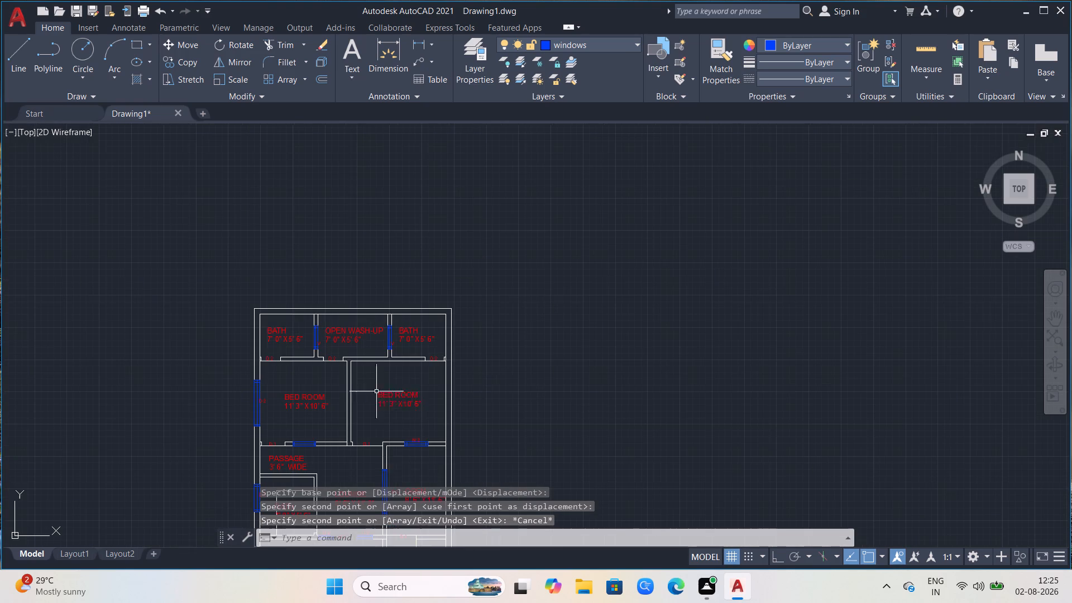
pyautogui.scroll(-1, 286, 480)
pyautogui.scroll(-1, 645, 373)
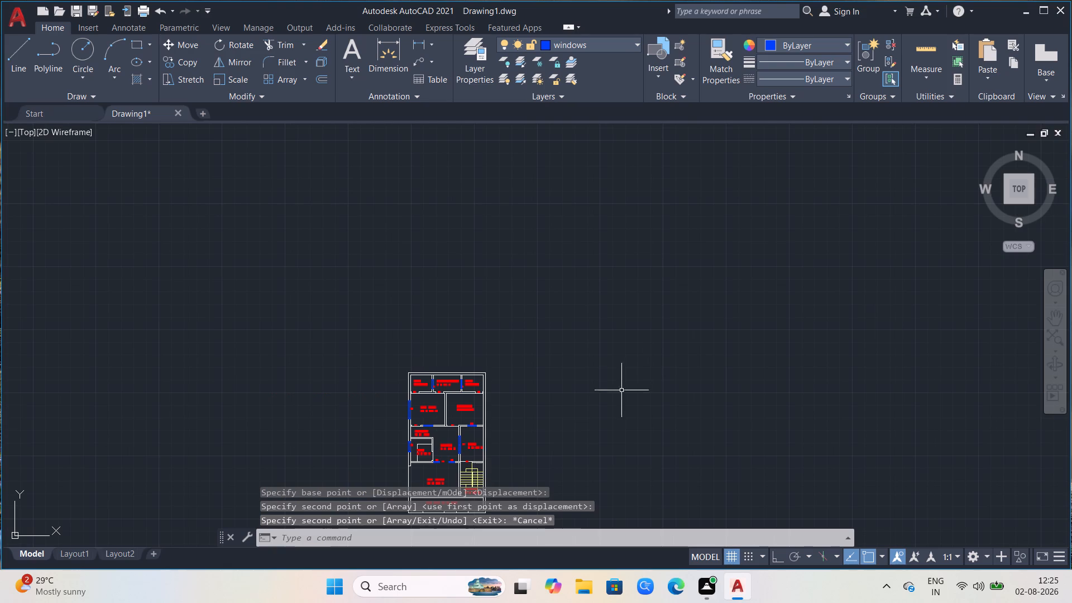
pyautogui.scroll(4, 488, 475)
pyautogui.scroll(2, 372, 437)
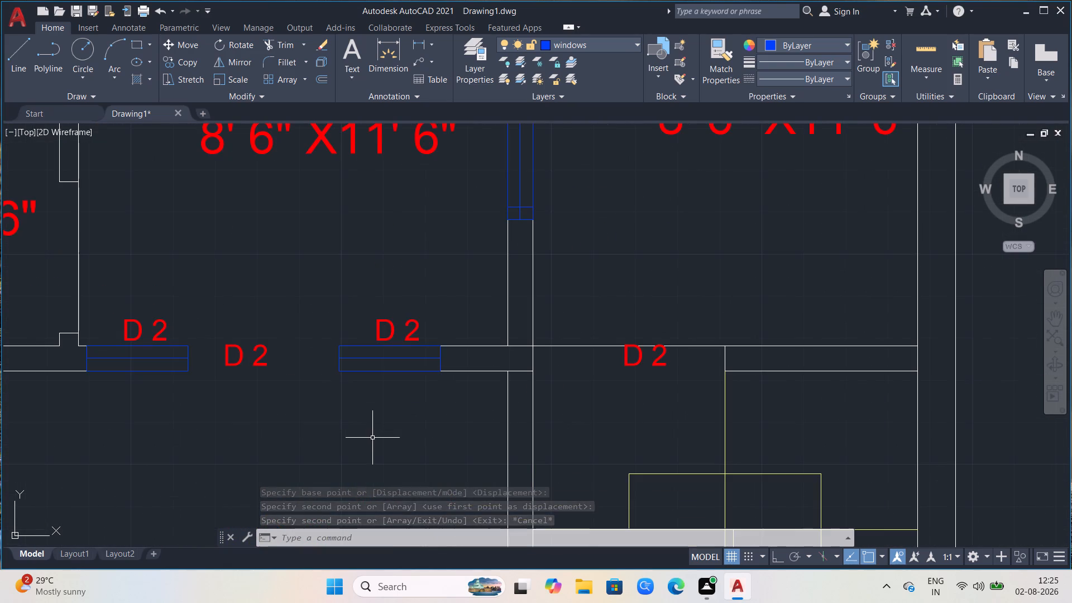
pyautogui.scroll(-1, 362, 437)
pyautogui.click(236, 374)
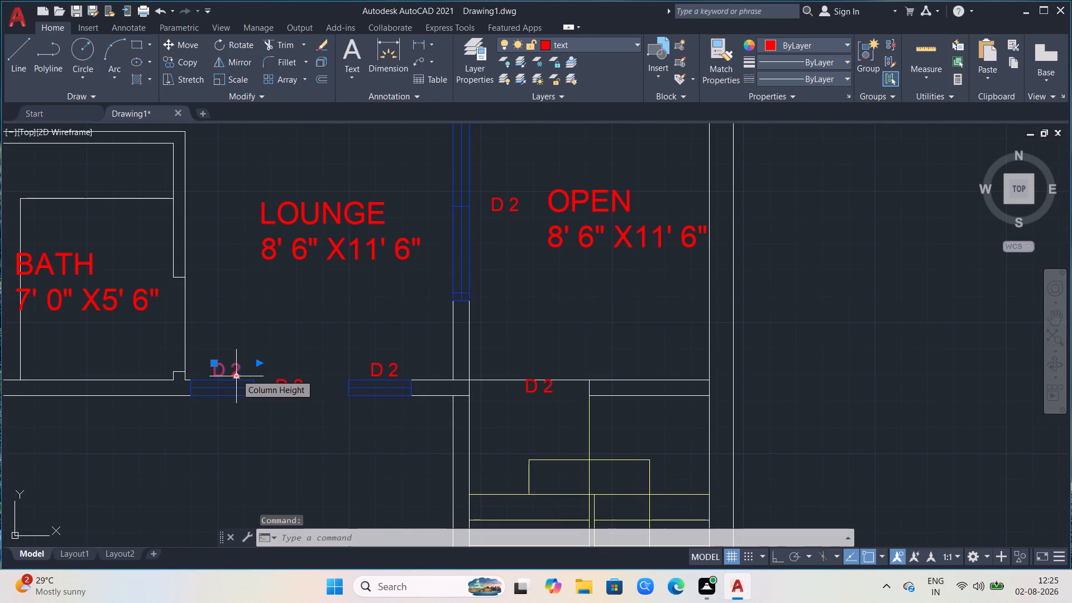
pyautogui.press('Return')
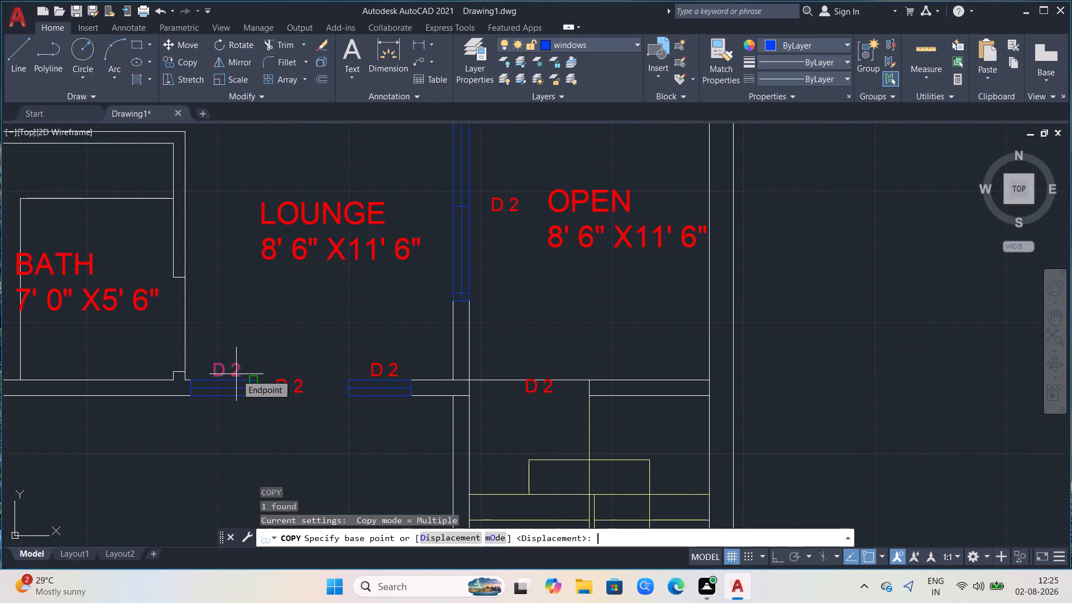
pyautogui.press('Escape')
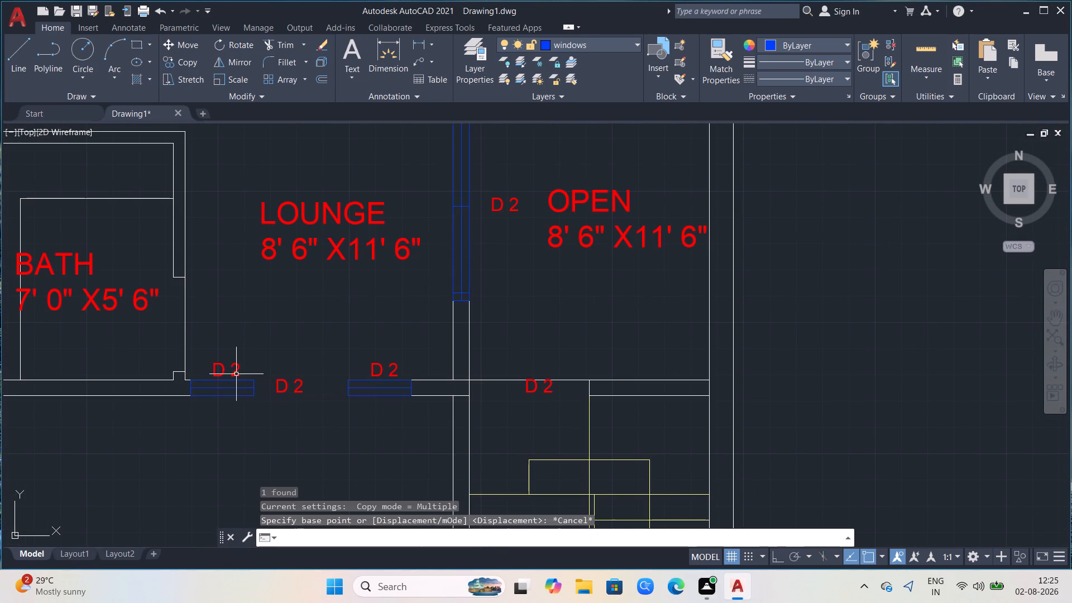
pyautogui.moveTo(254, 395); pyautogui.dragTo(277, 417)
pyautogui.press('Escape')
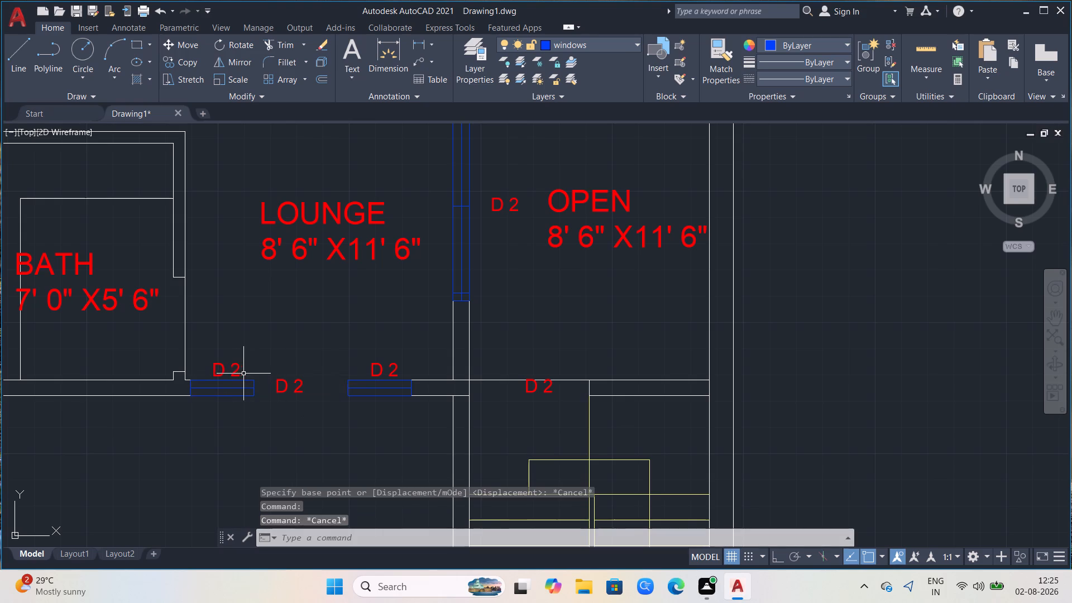
# Replace the D 2 label above the left window in the wall between the lounge and the car porch with W.2.
pyautogui.click(239, 372)
pyautogui.press(',')
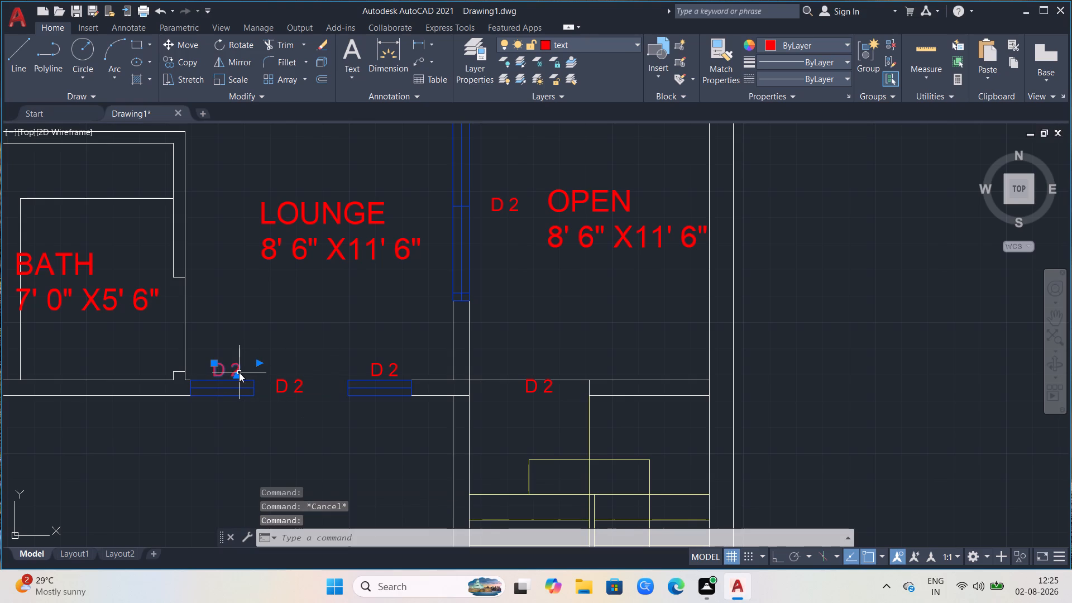
pyautogui.press('BackSpace')
pyautogui.write('MT')
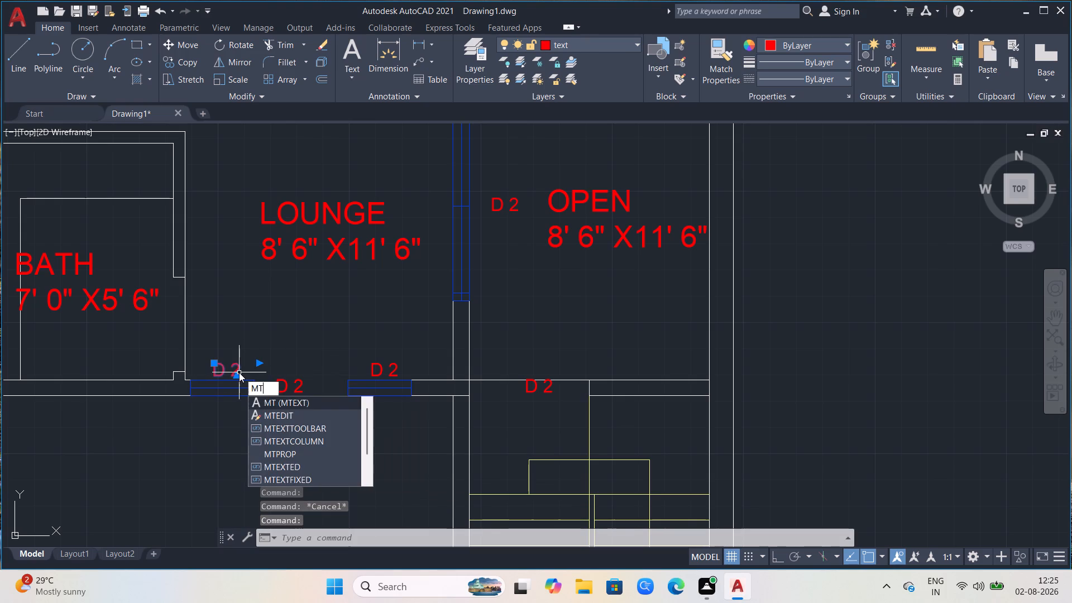
pyautogui.click(297, 417)
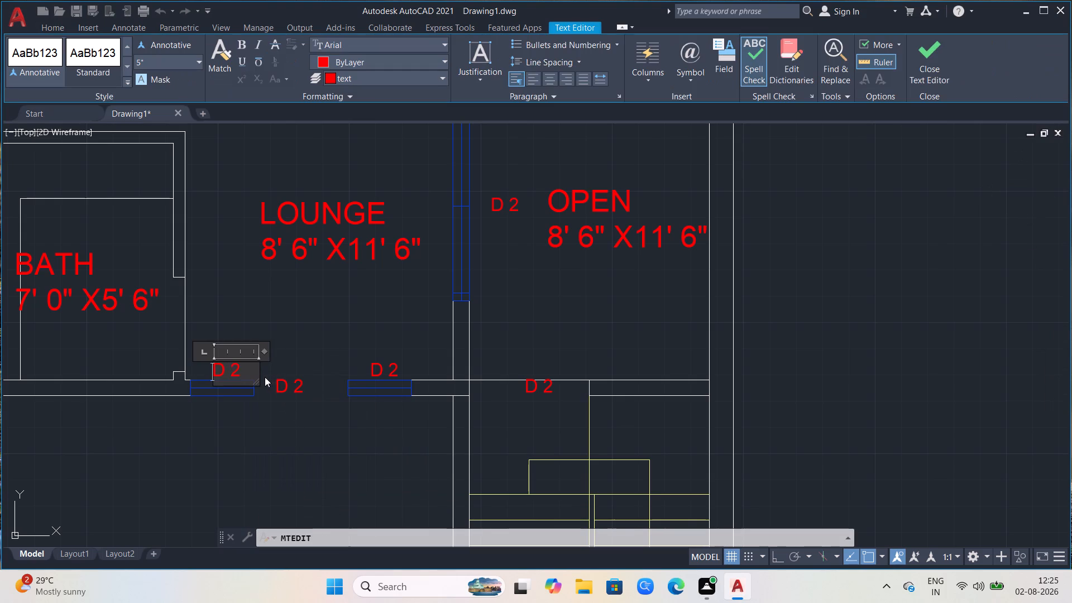
pyautogui.click(239, 369)
pyautogui.press('BackSpace')
pyautogui.press('BackSpace')
pyautogui.press('BackSpace')
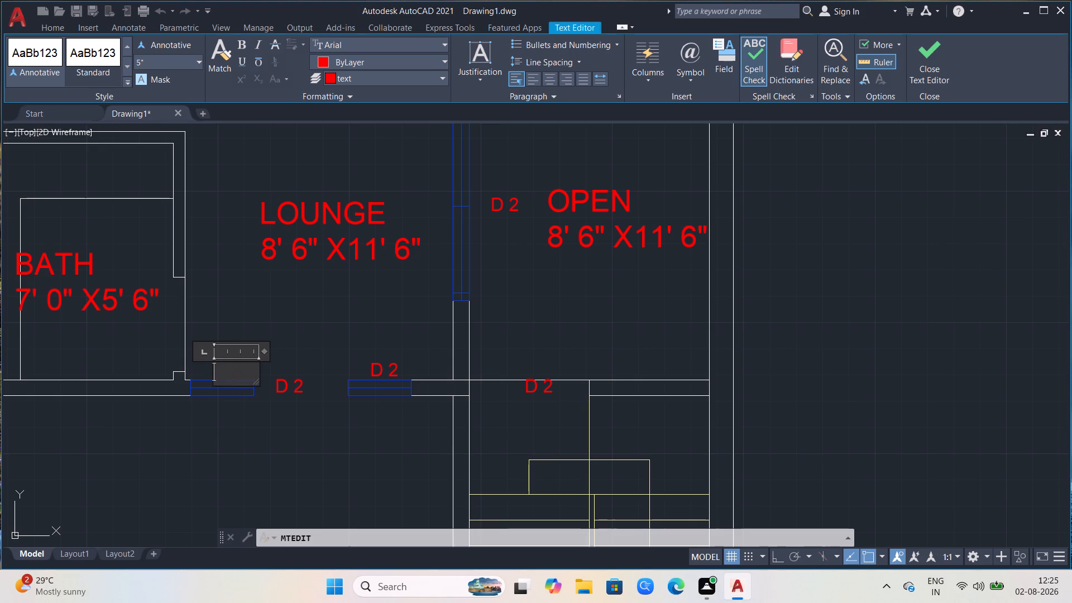
pyautogui.press('w')
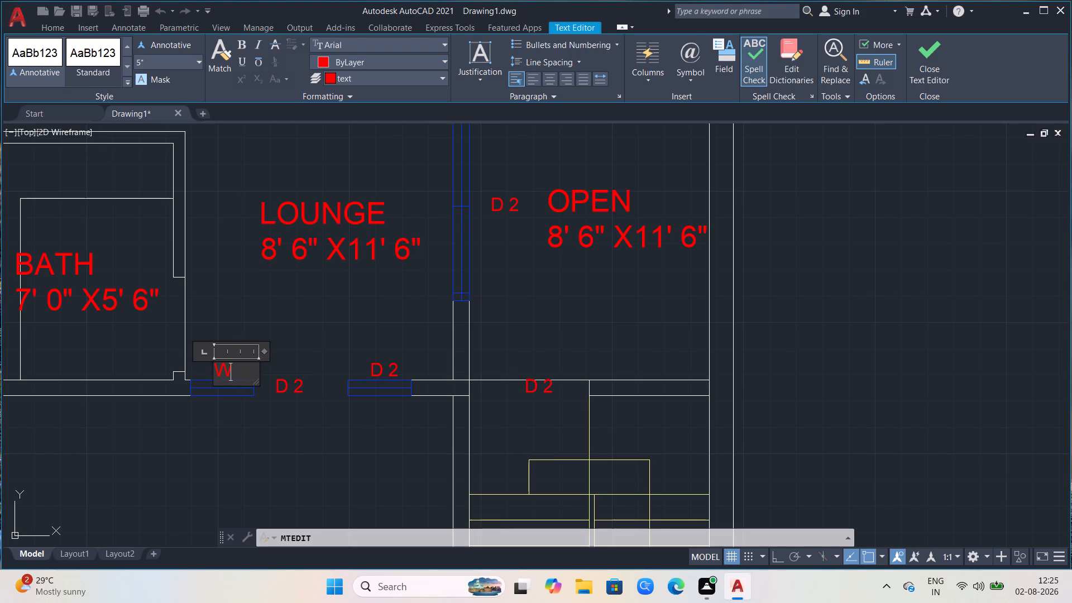
pyautogui.write('.2')
pyautogui.click(326, 322)
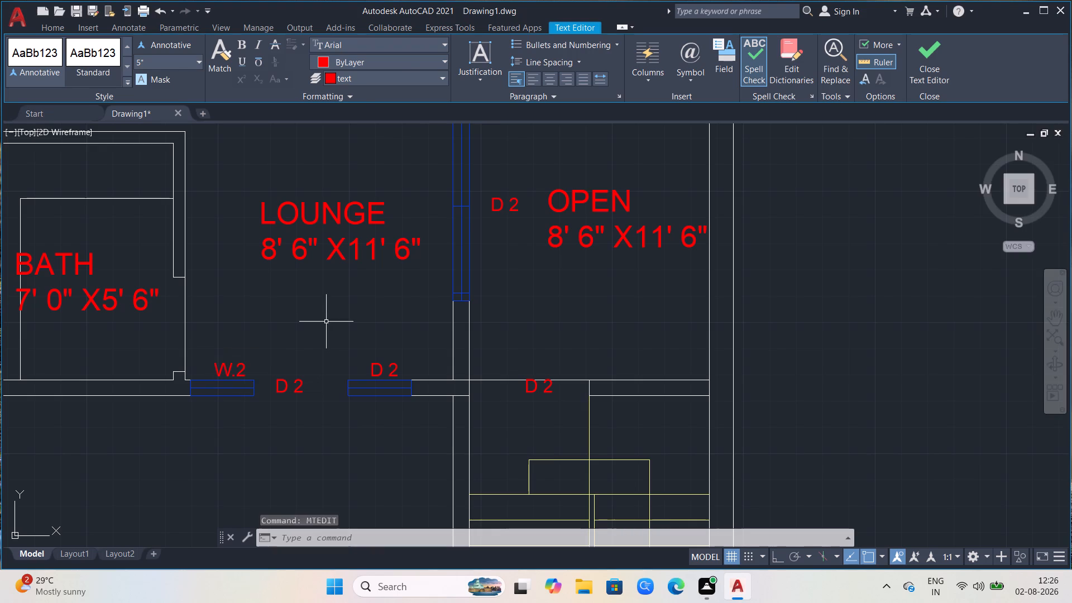
# Replace the D 2 label above the right window in the wall between the lounge and the car porch with W.2.
pyautogui.click(395, 377)
pyautogui.press('Return')
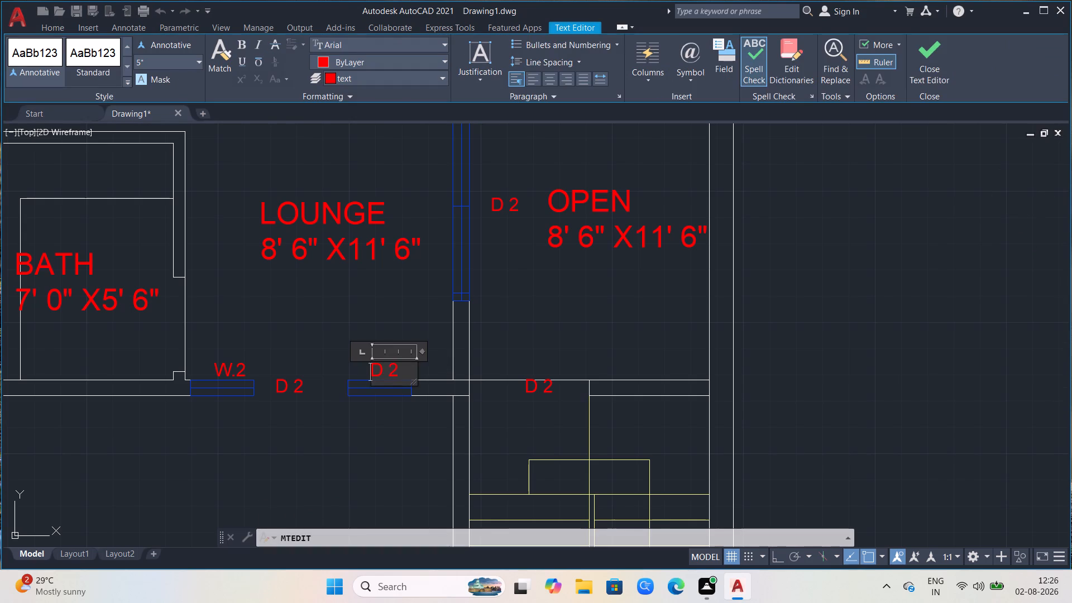
pyautogui.click(386, 370)
pyautogui.press('BackSpace')
pyautogui.press('w')
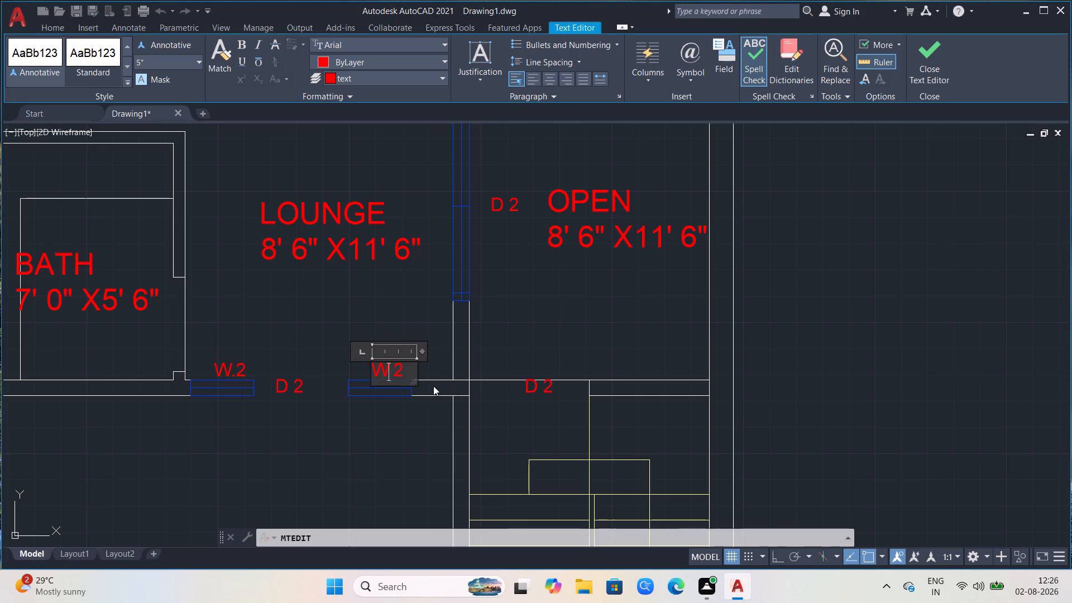
pyautogui.press('.')
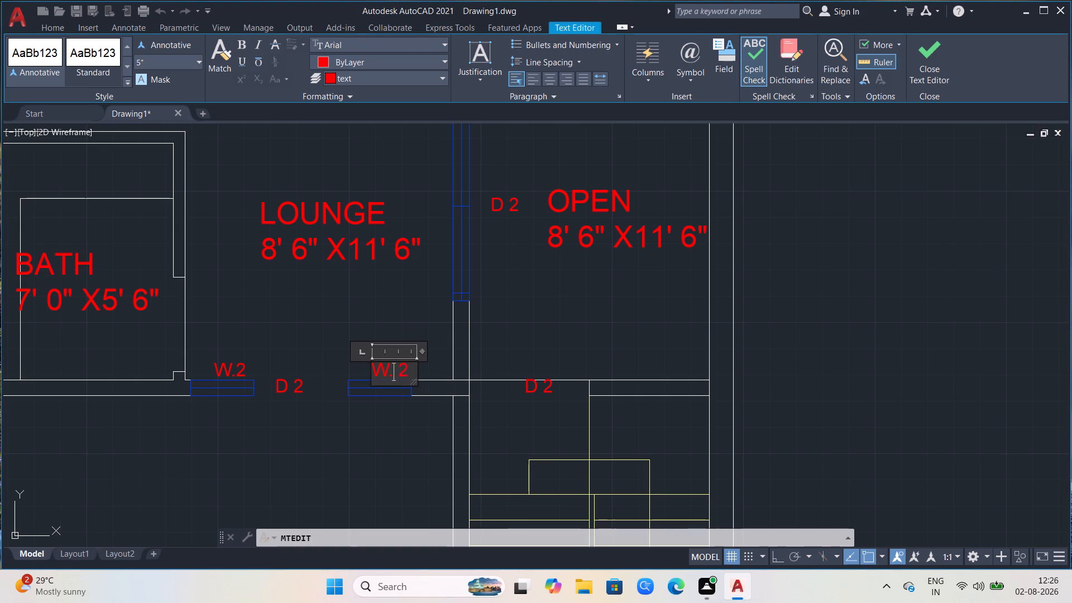
pyautogui.click(406, 371)
pyautogui.press('BackSpace')
pyautogui.press('BackSpace')
pyautogui.press('2')
pyautogui.click(509, 326)
# Replace the D 2 label between the two windows in the wall between the lounge and the car porch with Door.
pyautogui.scroll(-1, 417, 360)
pyautogui.scroll(1, 275, 406)
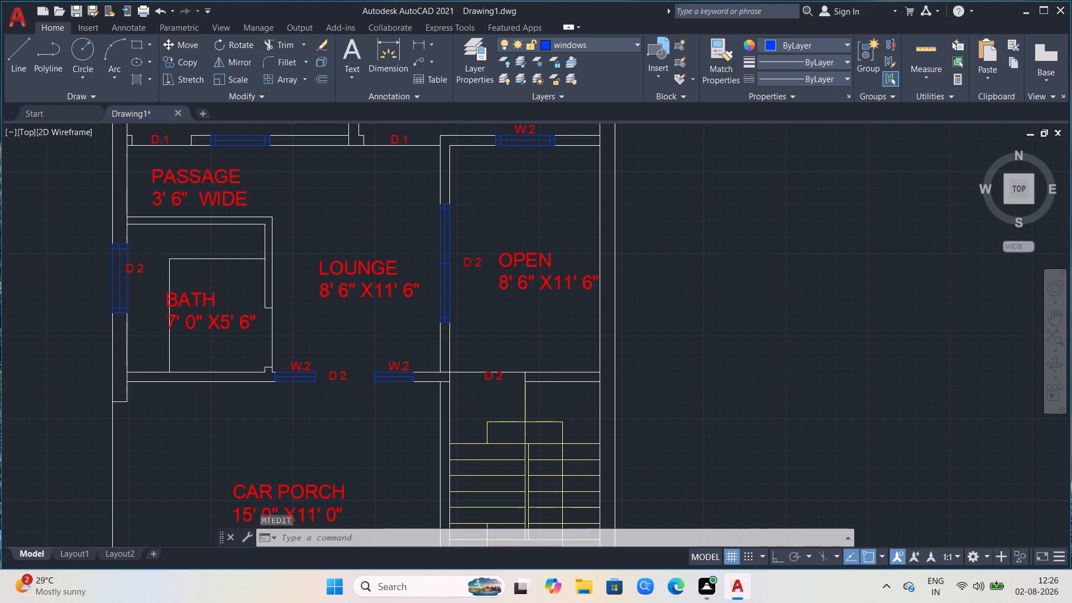
pyautogui.click(390, 360)
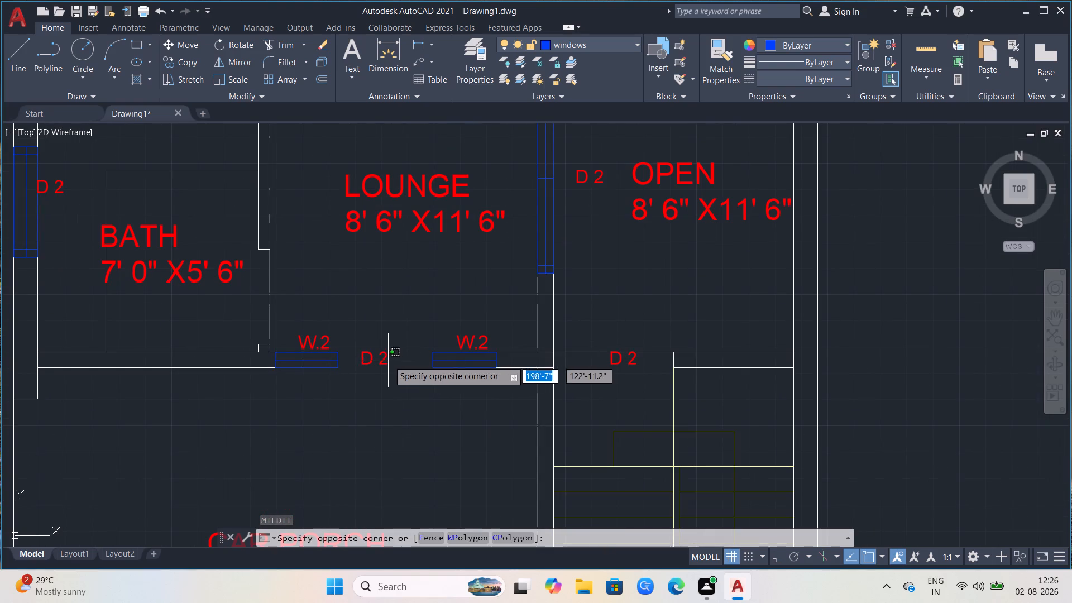
pyautogui.click(376, 361)
pyautogui.press('Return')
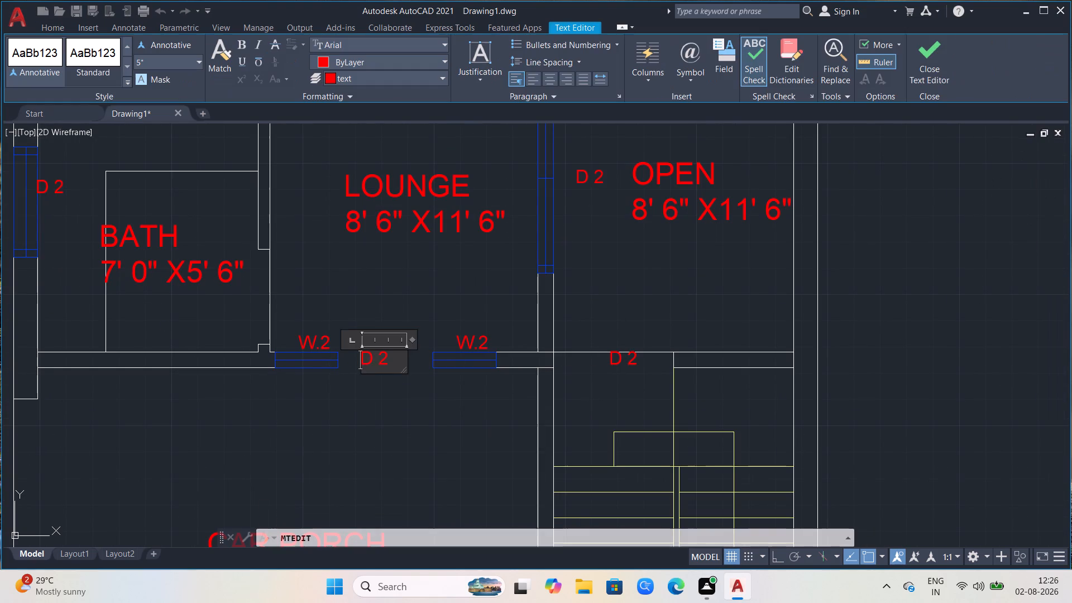
pyautogui.click(400, 350)
pyautogui.click(396, 357)
pyautogui.press('BackSpace')
pyautogui.press('BackSpace')
pyautogui.write('OO')
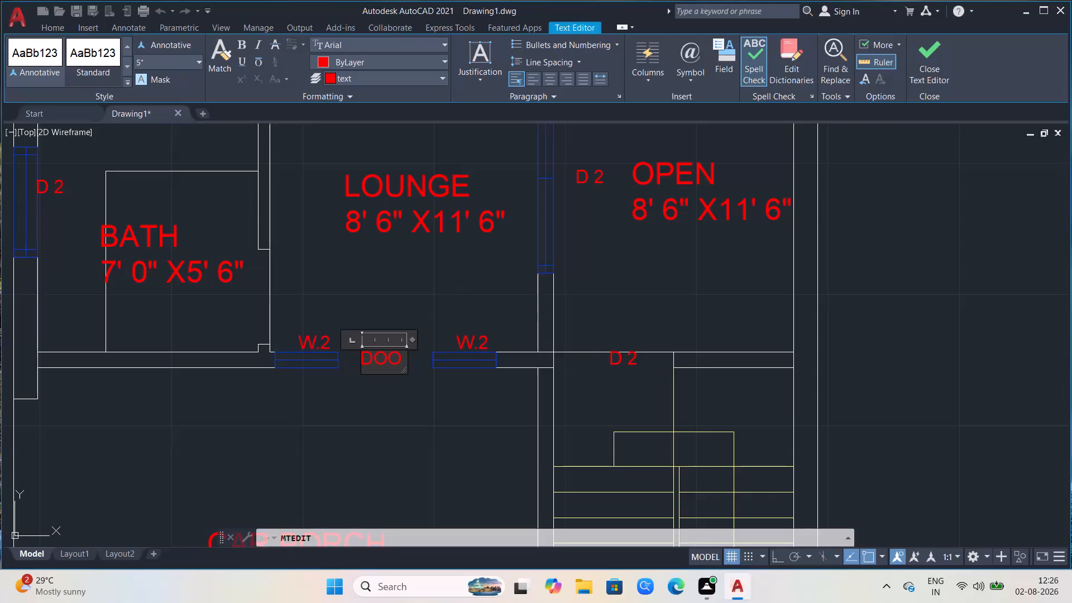
pyautogui.press('r')
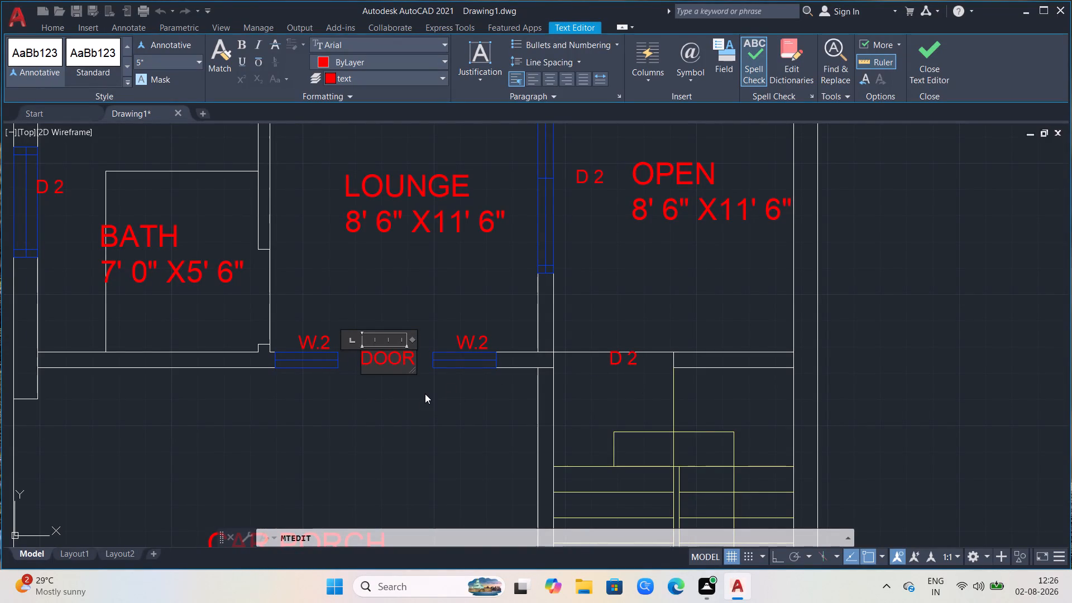
pyautogui.press('BackSpace')
pyautogui.press('BackSpace')
pyautogui.press('BackSpace')
pyautogui.write('oo')
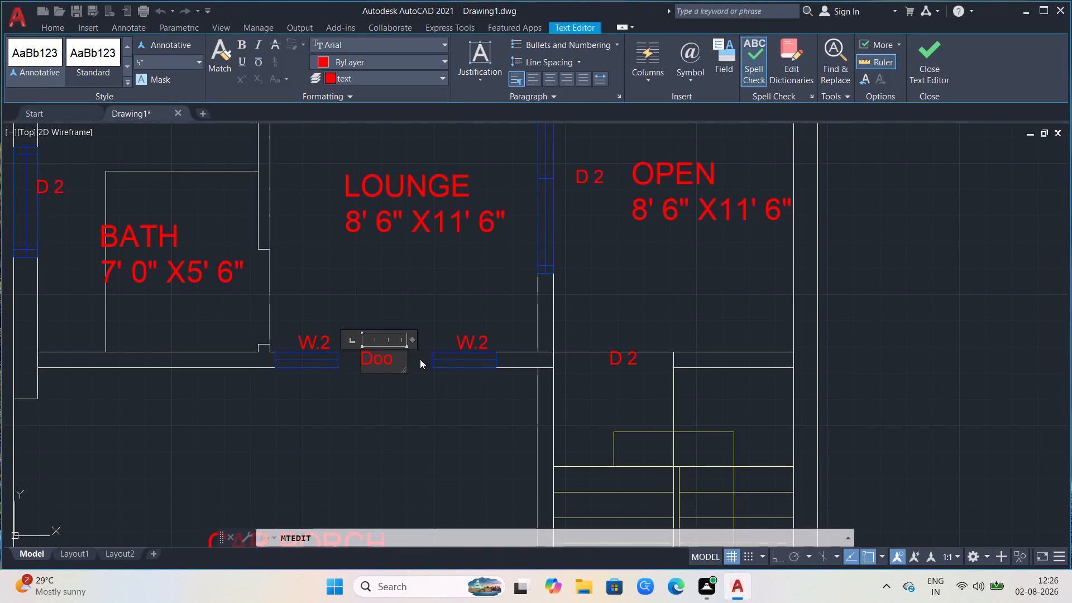
pyautogui.press('r')
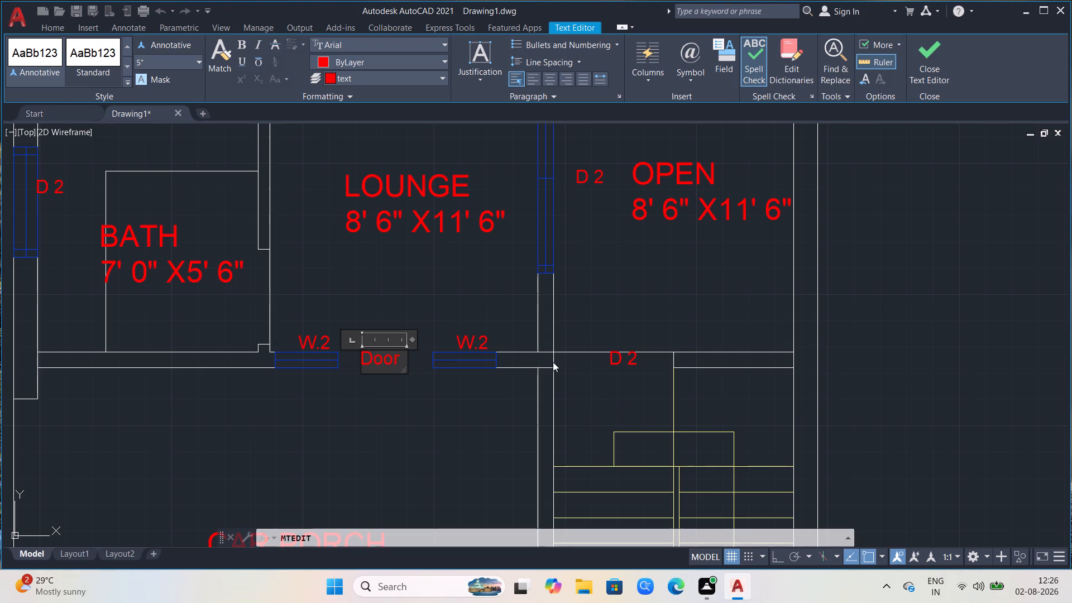
pyautogui.click(396, 270)
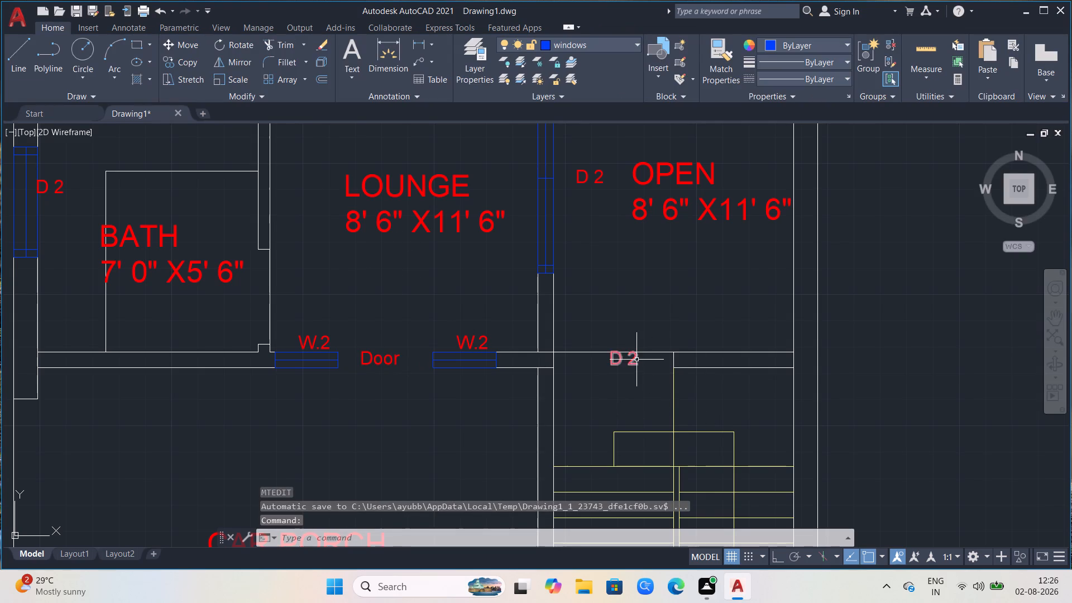
# Replace the D 2 label at the opening between the open area and the staircase with Door.
pyautogui.click(636, 360)
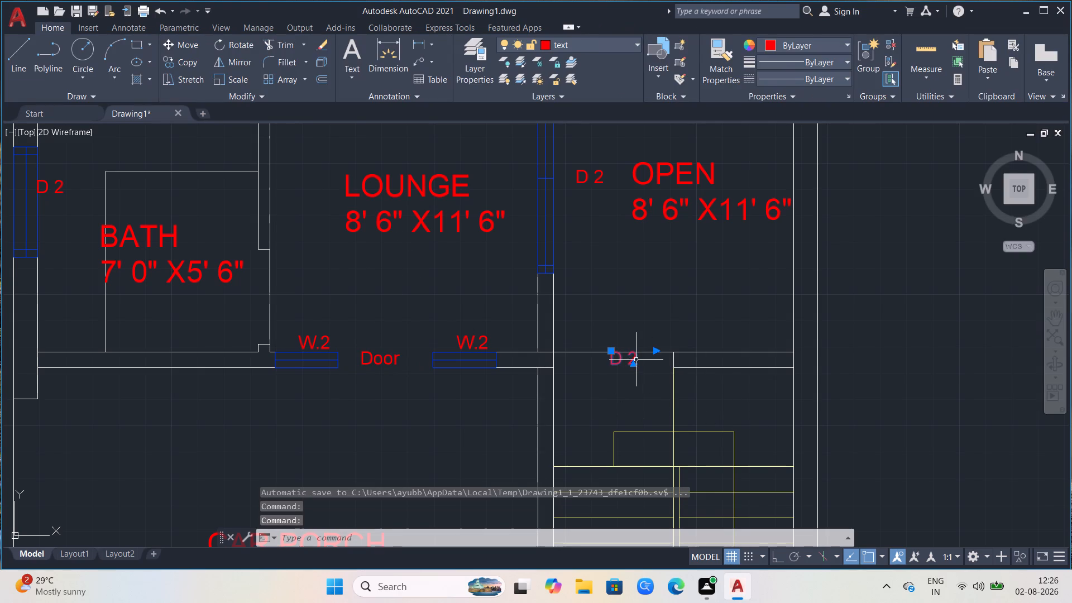
pyautogui.press('Return')
pyautogui.click(641, 360)
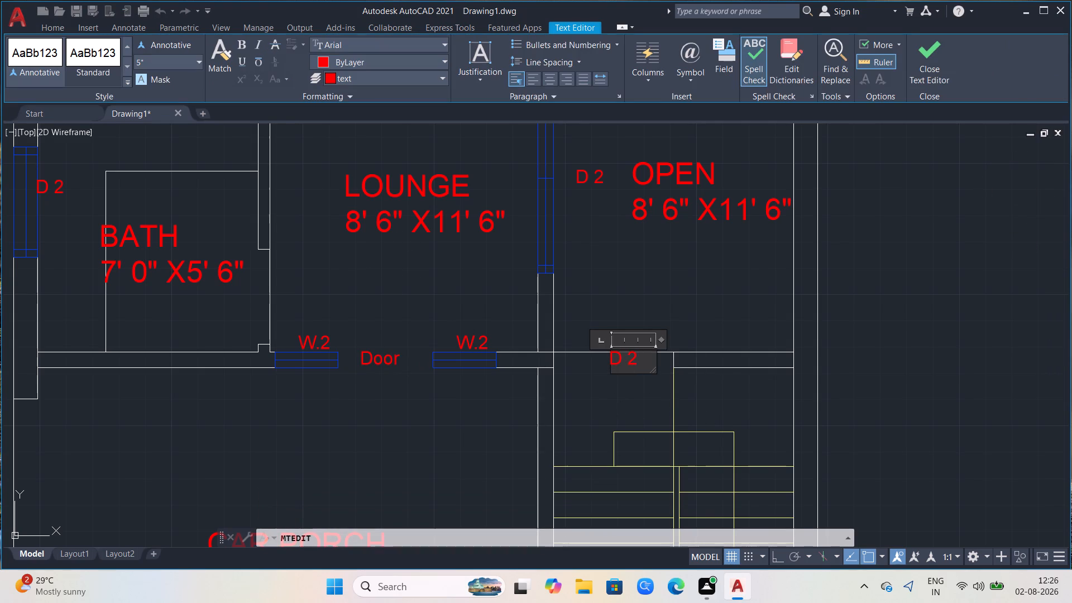
pyautogui.press('BackSpace')
pyautogui.press('BackSpace')
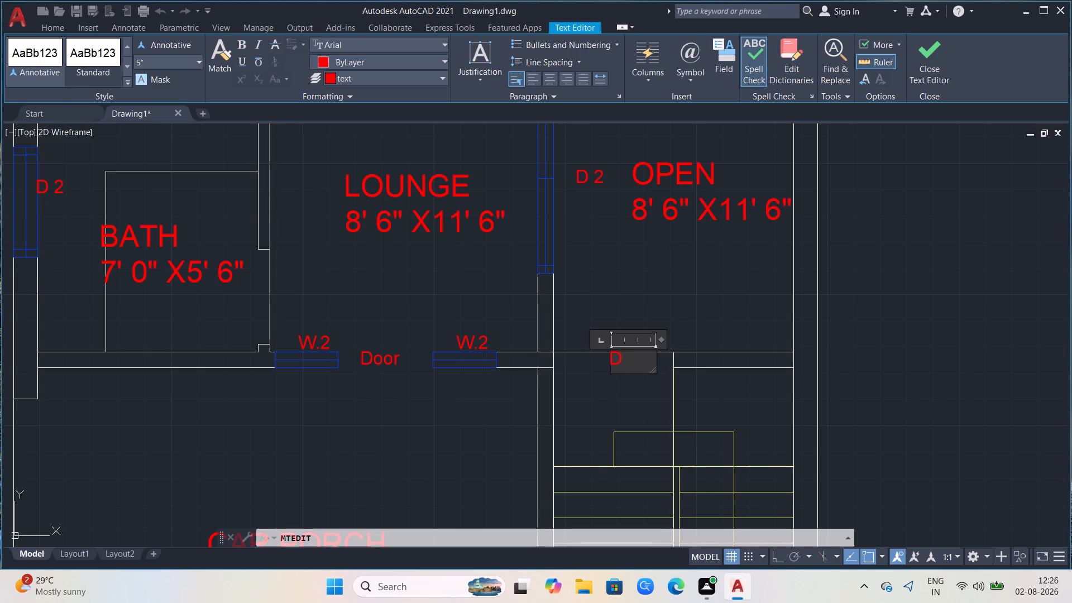
pyautogui.write('oor')
pyautogui.click(418, 428)
# Replace the D 2 label beside the outer-wall window of the bath below the passage with W.2.
pyautogui.scroll(-1, 607, 220)
pyautogui.scroll(-2, 569, 352)
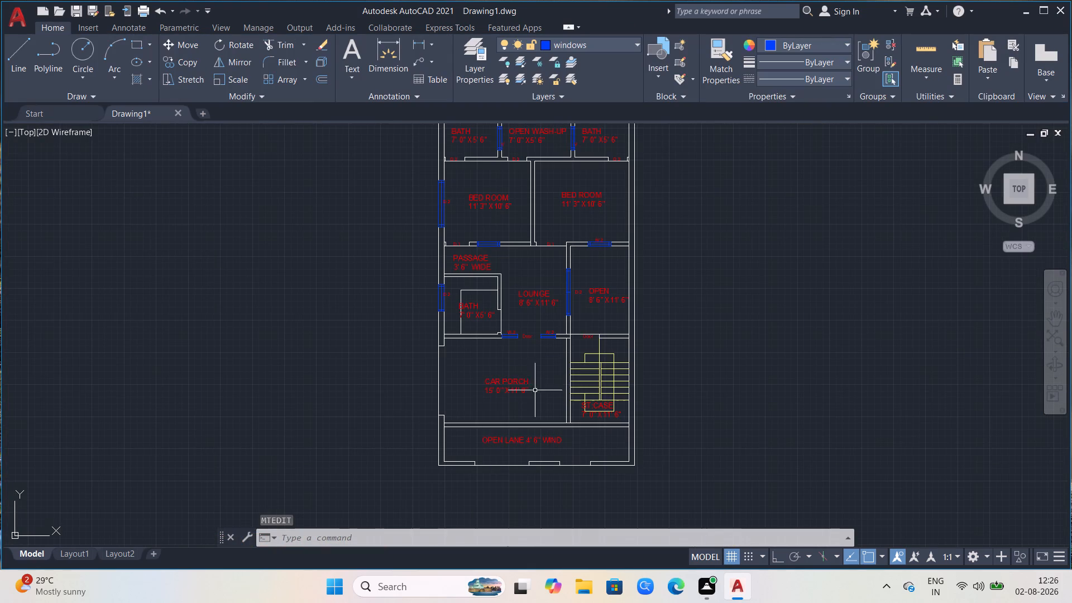
pyautogui.scroll(3, 449, 291)
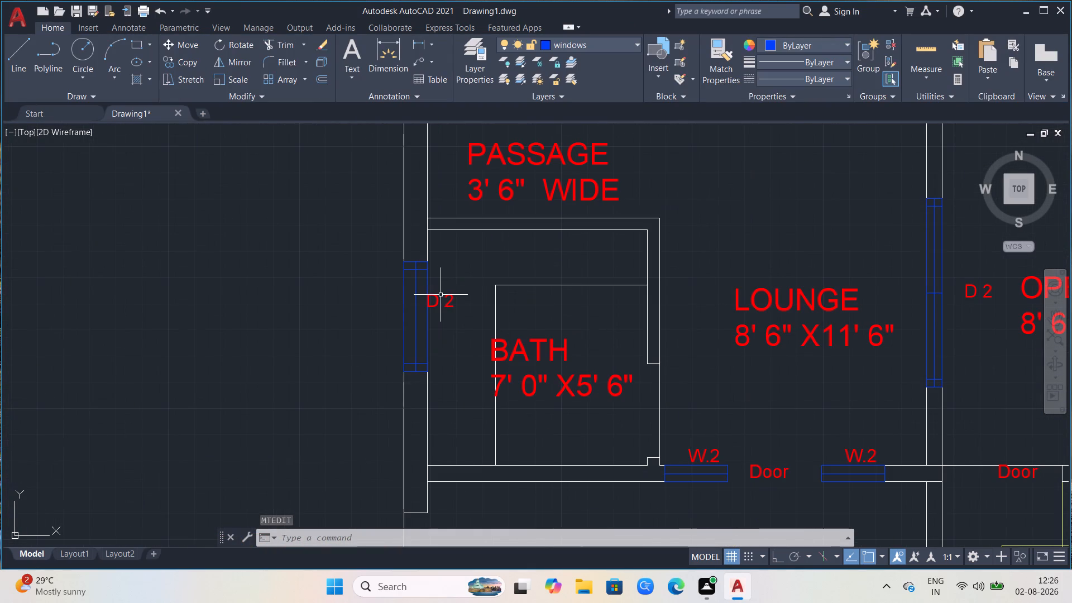
pyautogui.click(440, 301)
pyautogui.press('Return')
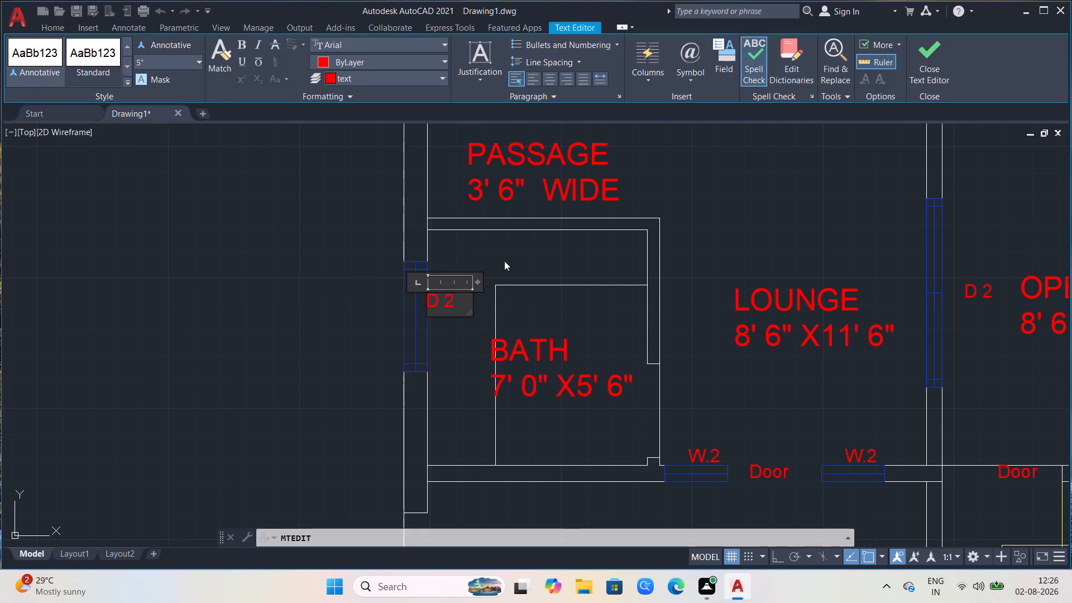
pyautogui.click(455, 302)
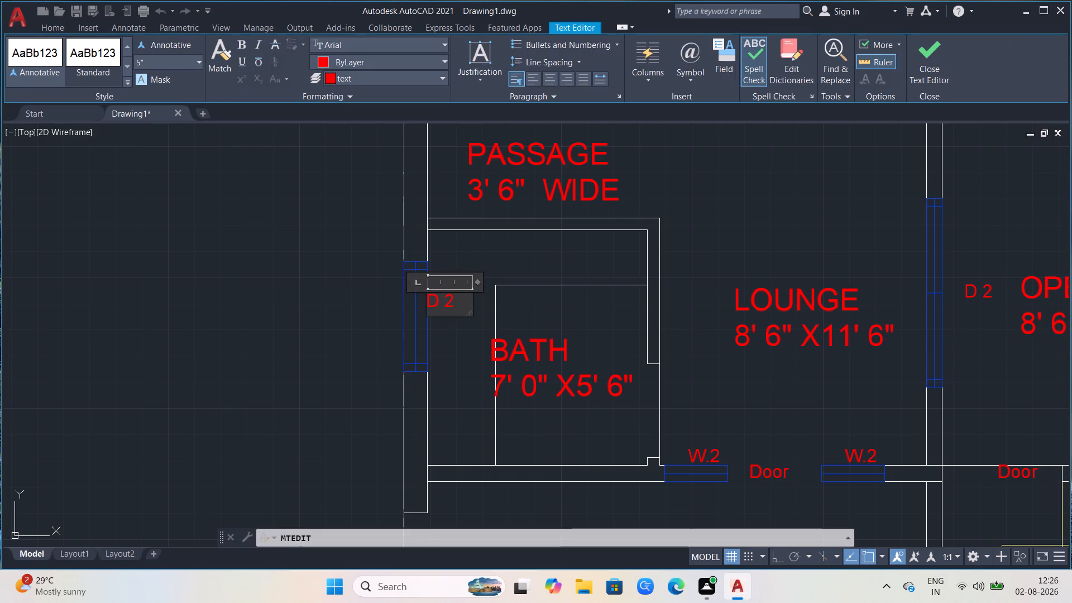
pyautogui.press('BackSpace')
pyautogui.press('BackSpace')
pyautogui.press('BackSpace')
pyautogui.press('w')
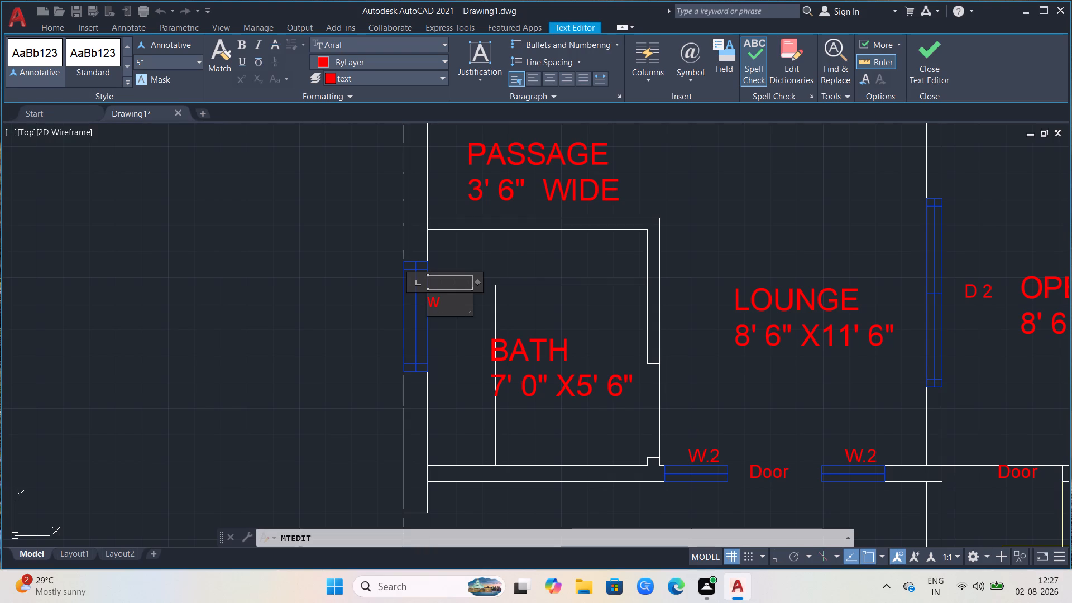
pyautogui.write('.2')
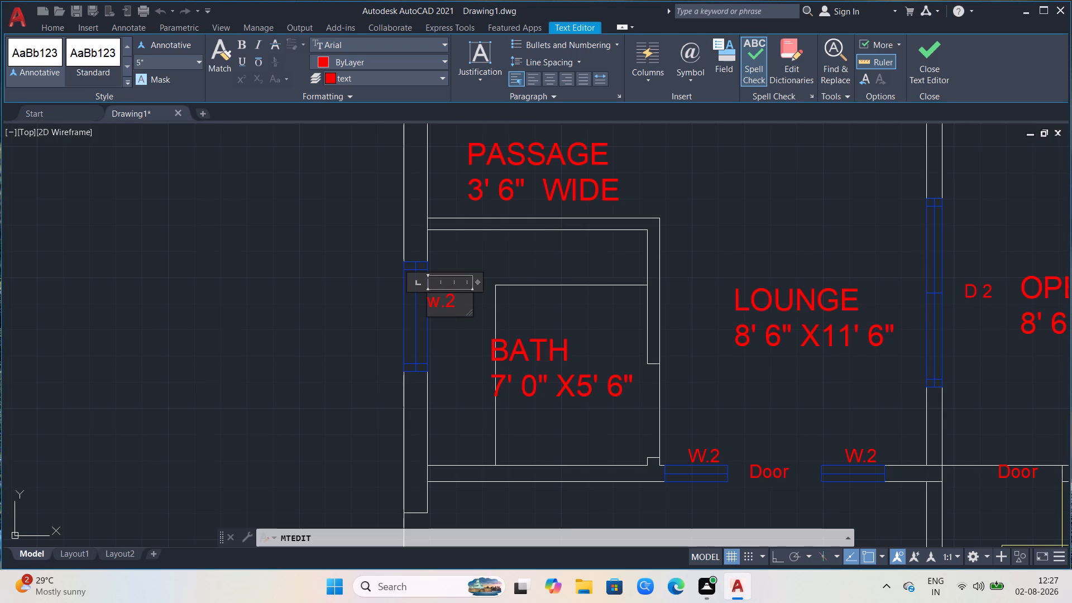
pyautogui.click(440, 301)
pyautogui.press('BackSpace')
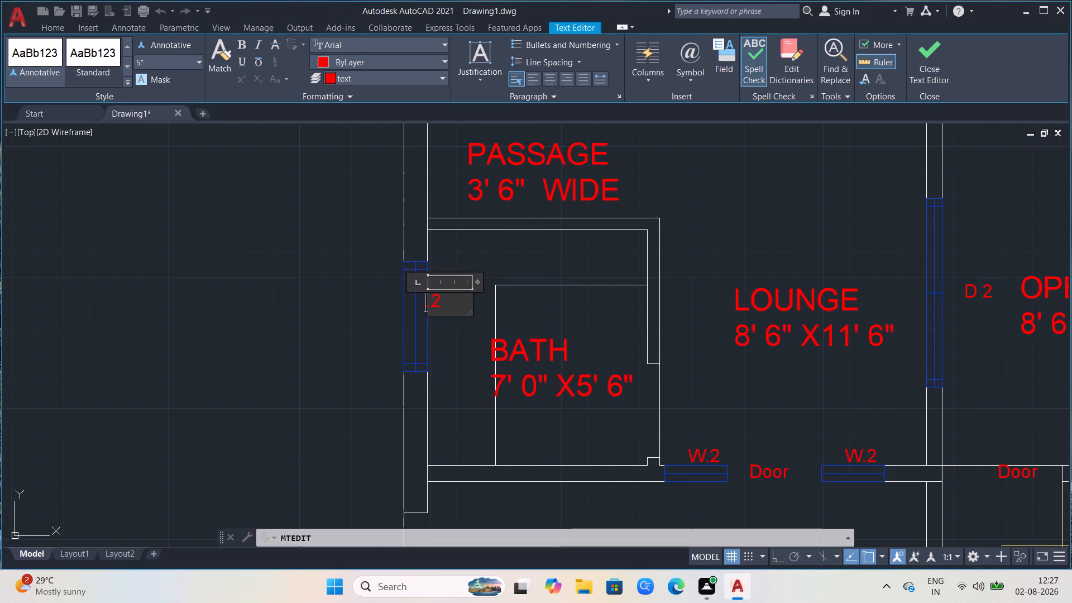
pyautogui.press('w')
pyautogui.click(171, 308)
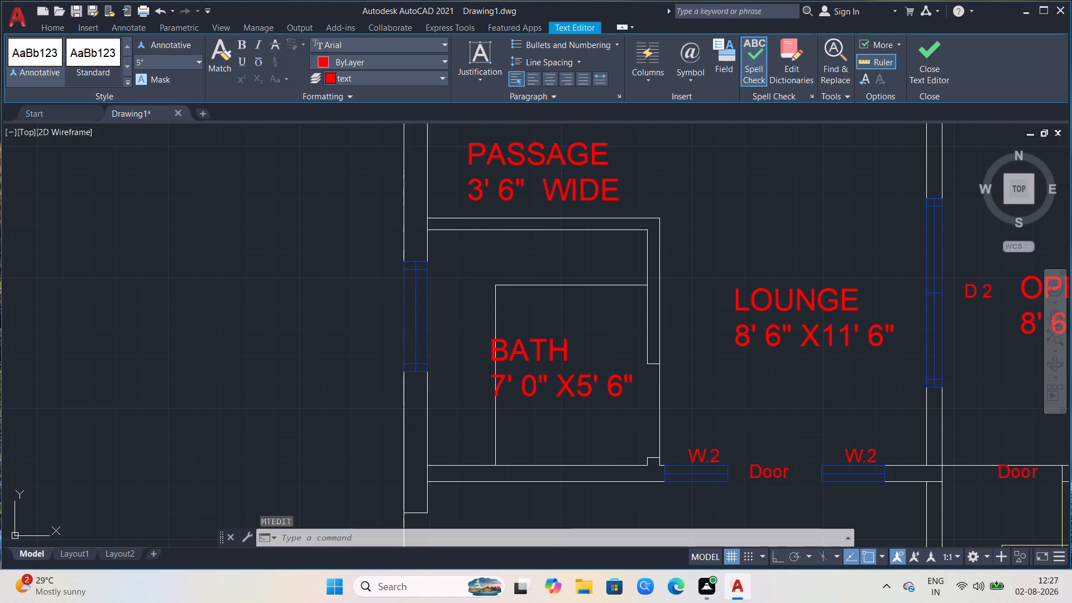
# Change the label above the left window in the wall between the lounge and the car porch to W.4.
pyautogui.scroll(-1, 556, 361)
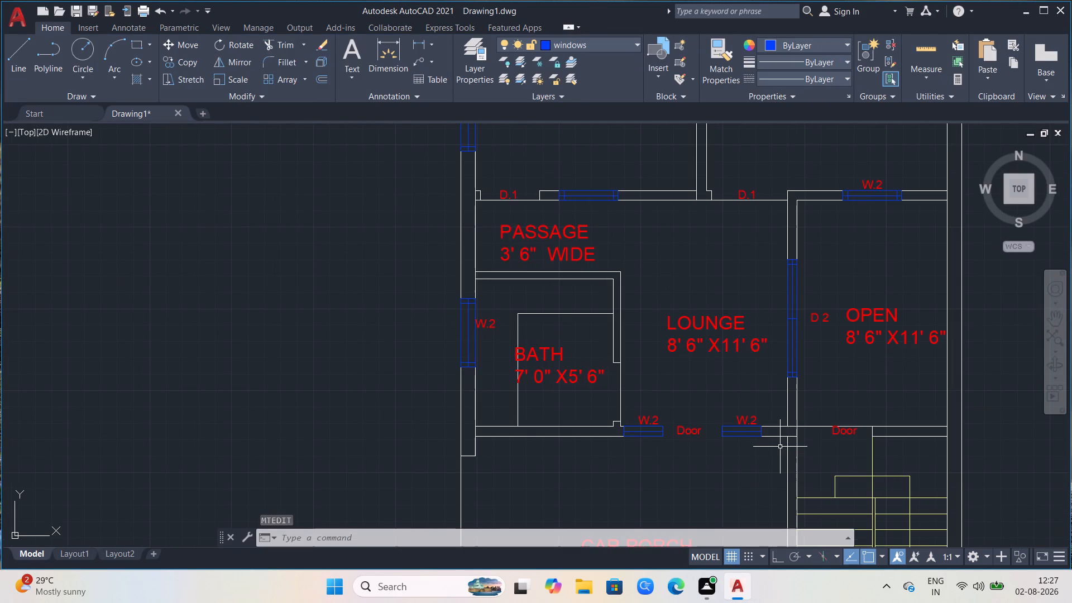
pyautogui.scroll(2, 781, 456)
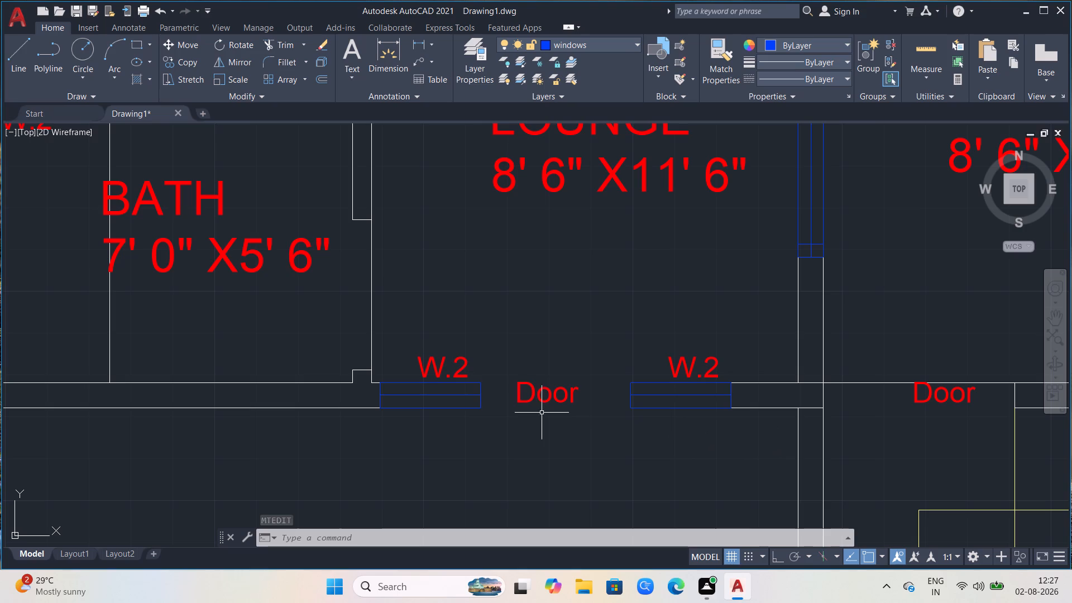
pyautogui.click(460, 362)
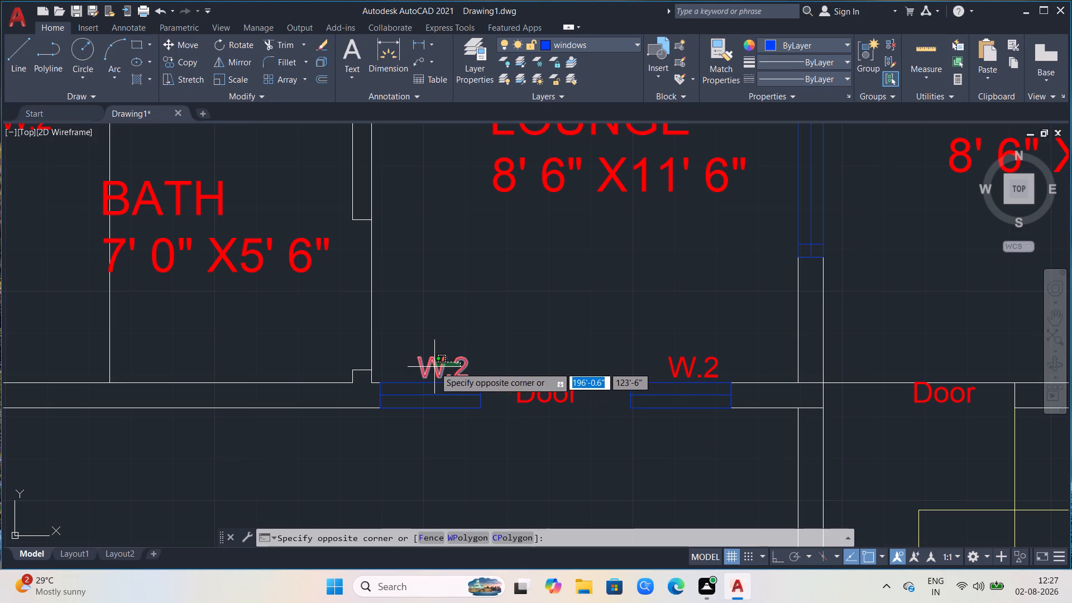
pyautogui.click(434, 367)
pyautogui.press('Return')
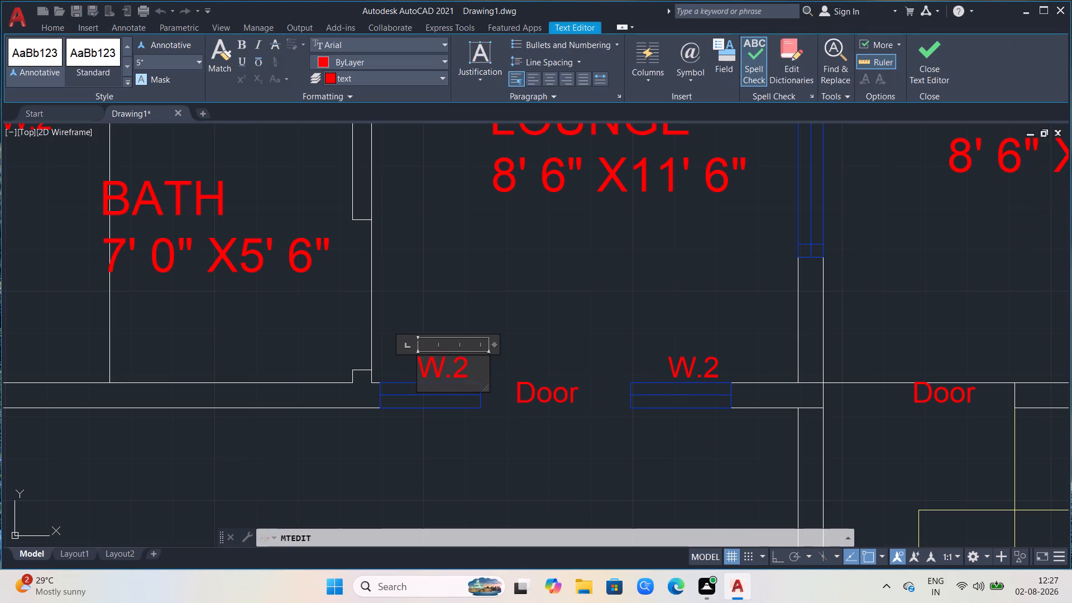
pyautogui.click(471, 371)
pyautogui.press('BackSpace')
pyautogui.press('4')
pyautogui.click(569, 273)
# Change the label above the right window in the wall between the lounge and the car porch to W.4.
pyautogui.click(693, 371)
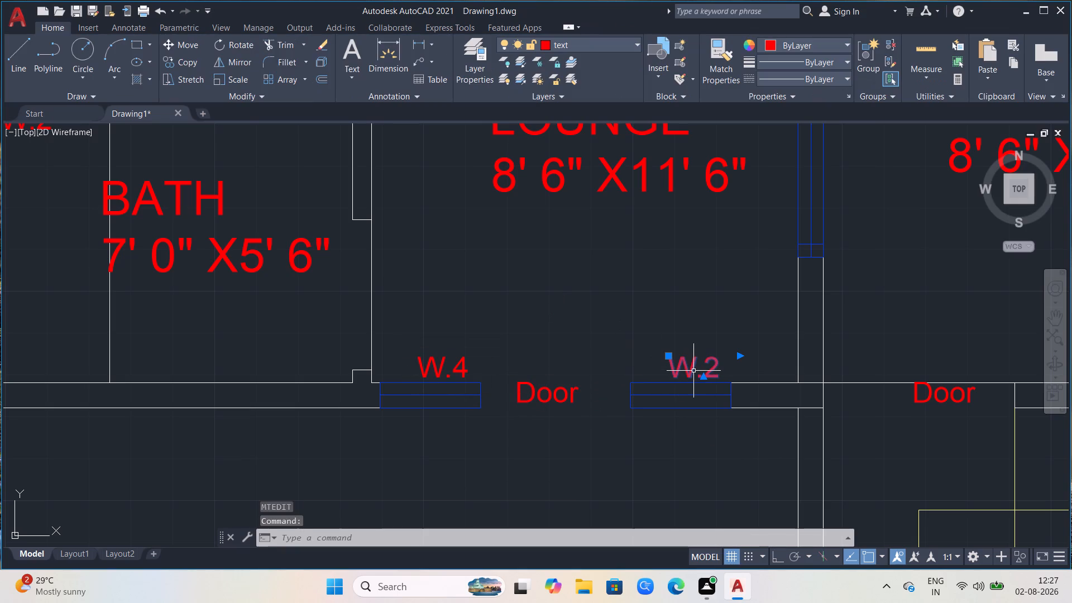
pyautogui.press('Return')
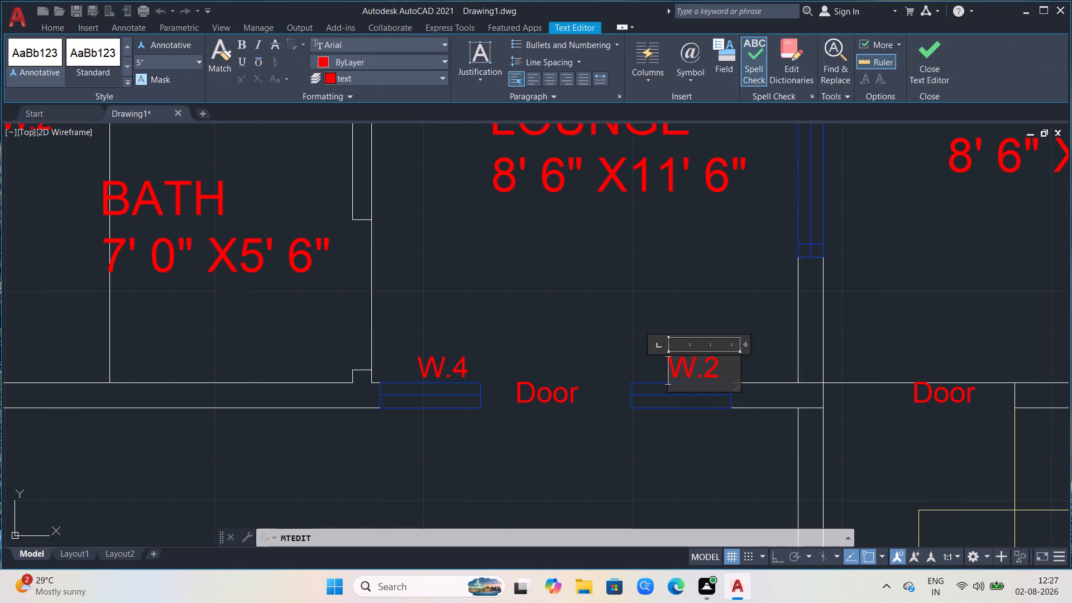
pyautogui.click(720, 374)
pyautogui.press('BackSpace')
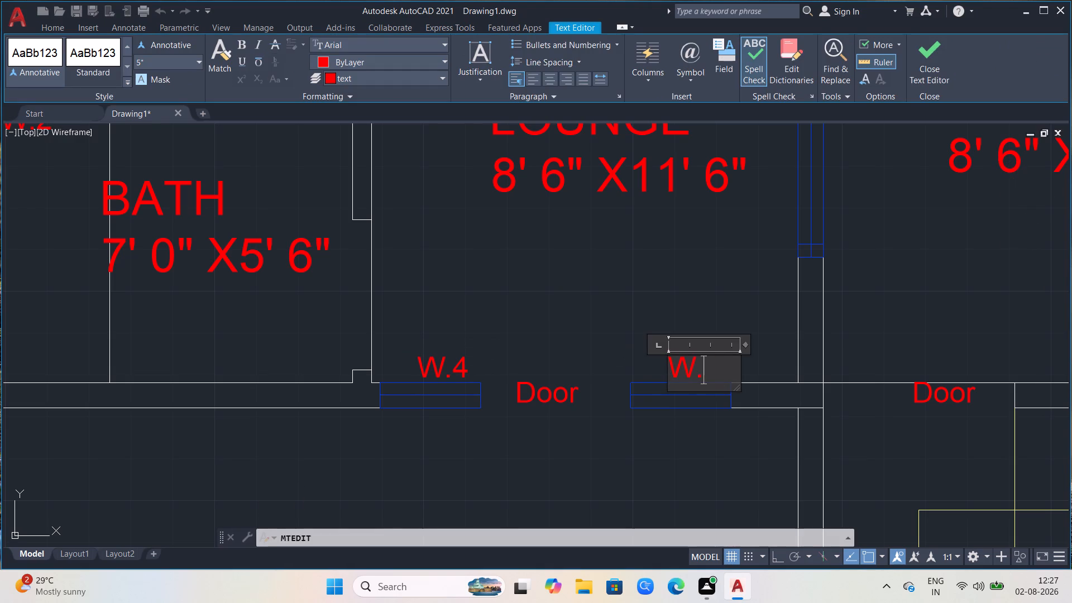
pyautogui.press('4')
pyautogui.click(583, 305)
# Replace the D 2 label beside the window between the lounge and the open area with W.1.
pyautogui.scroll(-2, 556, 418)
pyautogui.scroll(-1, 497, 436)
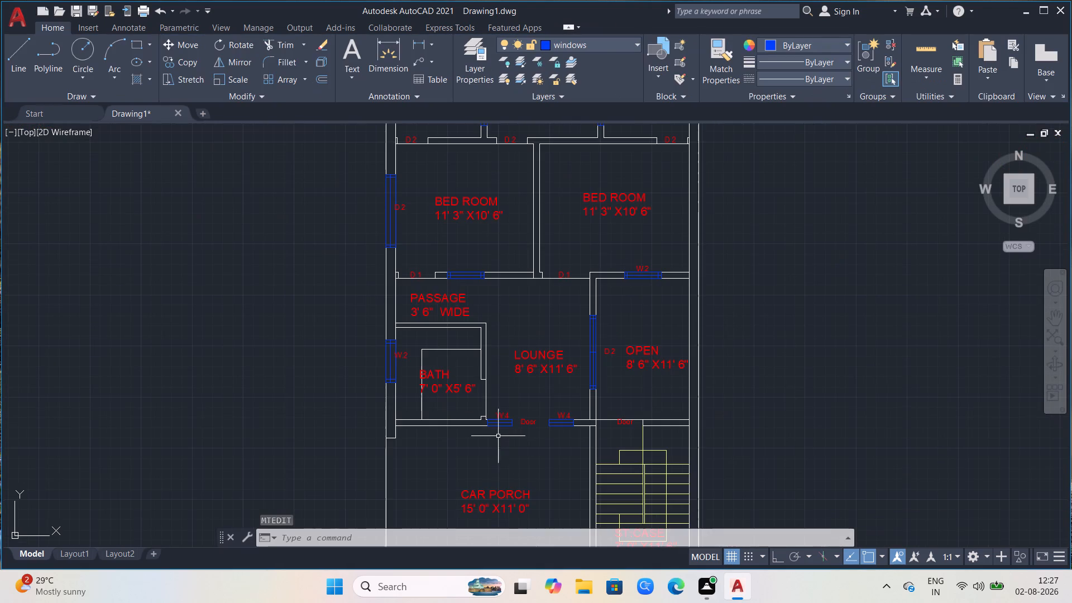
pyautogui.scroll(2, 509, 435)
pyautogui.scroll(-2, 515, 471)
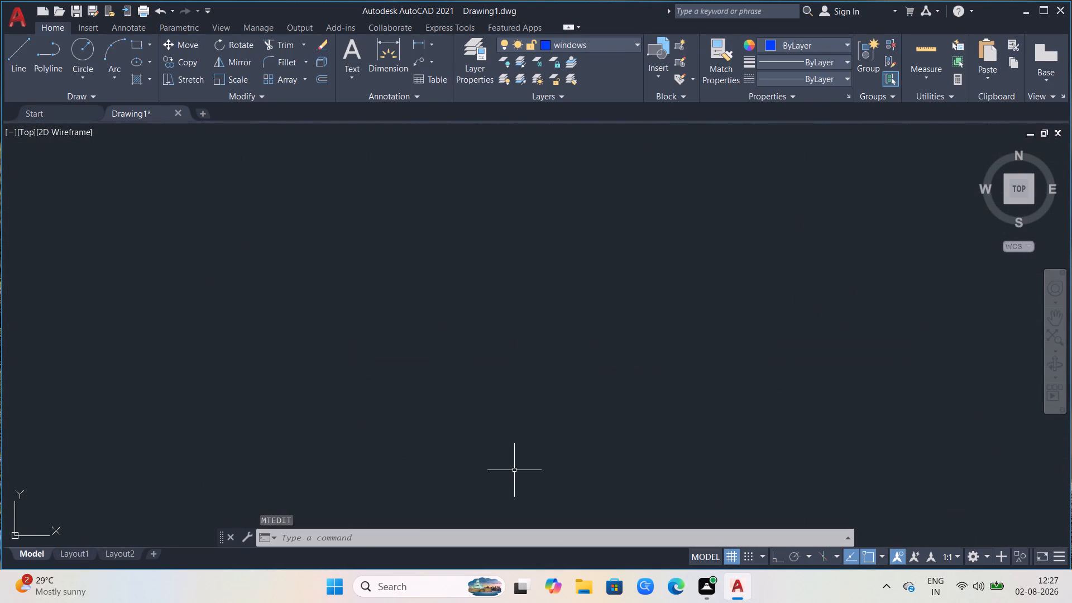
pyautogui.scroll(-8, 503, 480)
pyautogui.scroll(2, 813, 252)
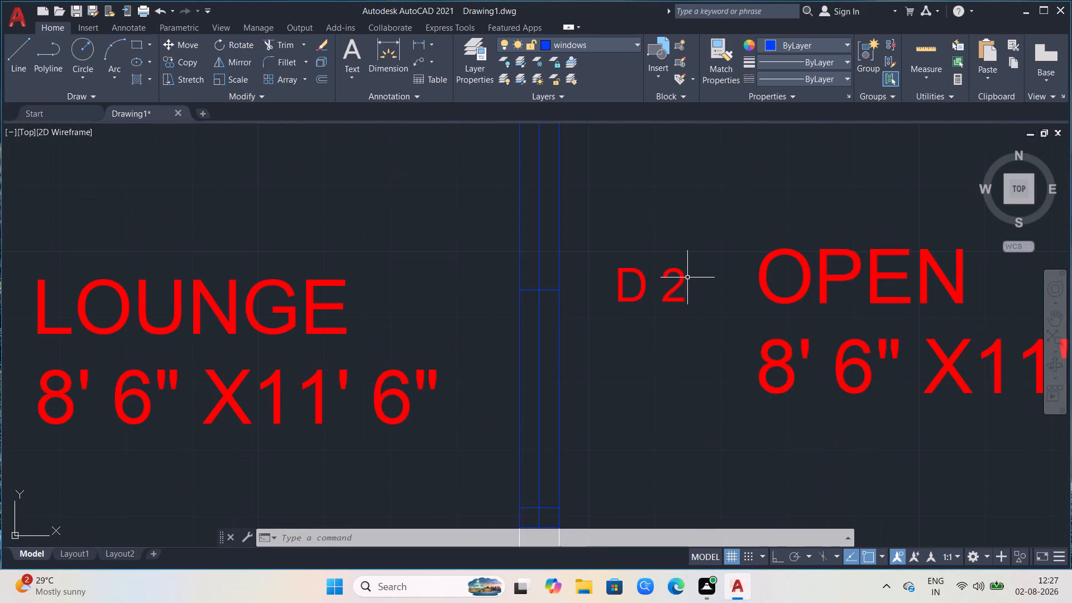
pyautogui.click(679, 280)
pyautogui.press('Return')
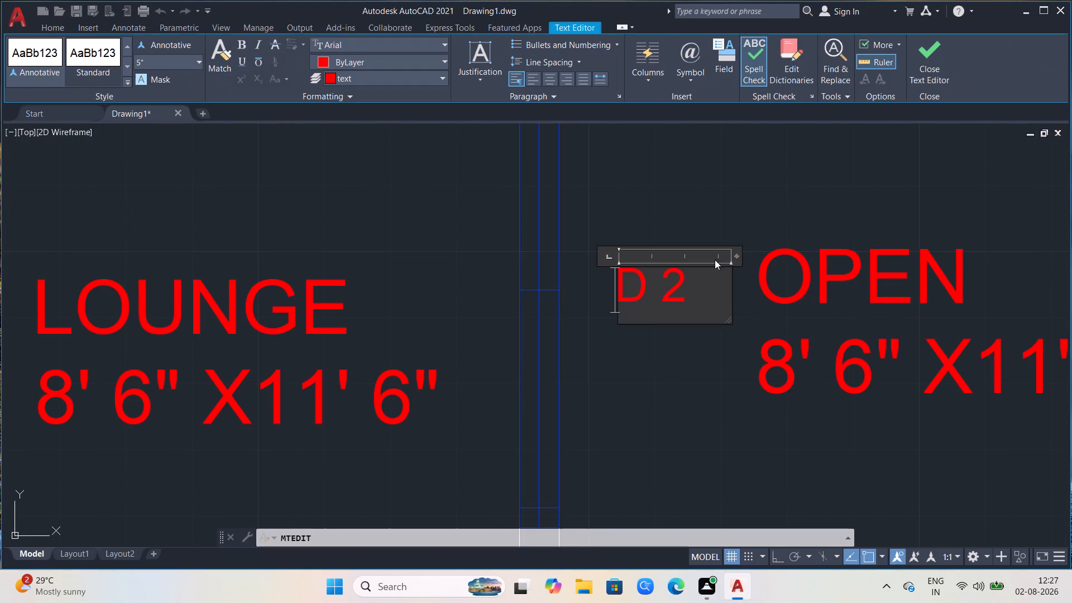
pyautogui.click(700, 284)
pyautogui.press('BackSpace')
pyautogui.press('BackSpace')
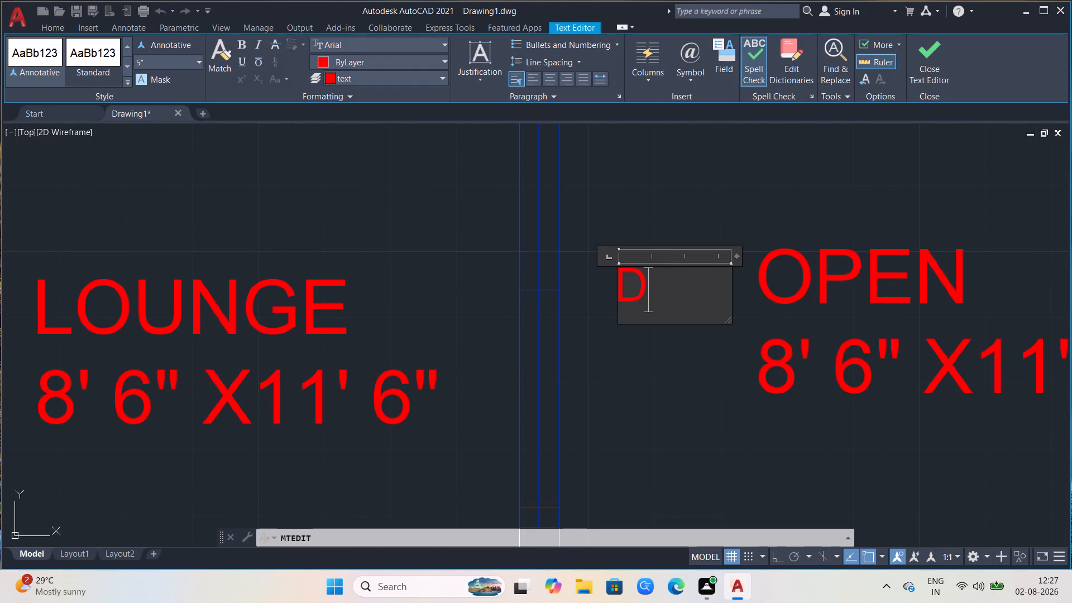
pyautogui.press('BackSpace')
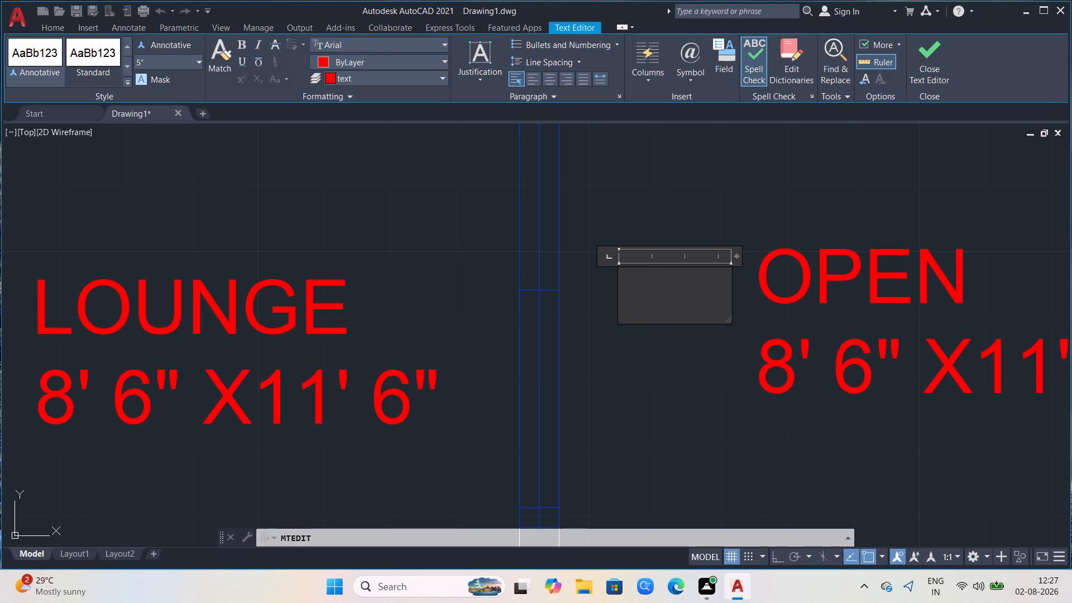
pyautogui.press('w')
pyautogui.write('.1')
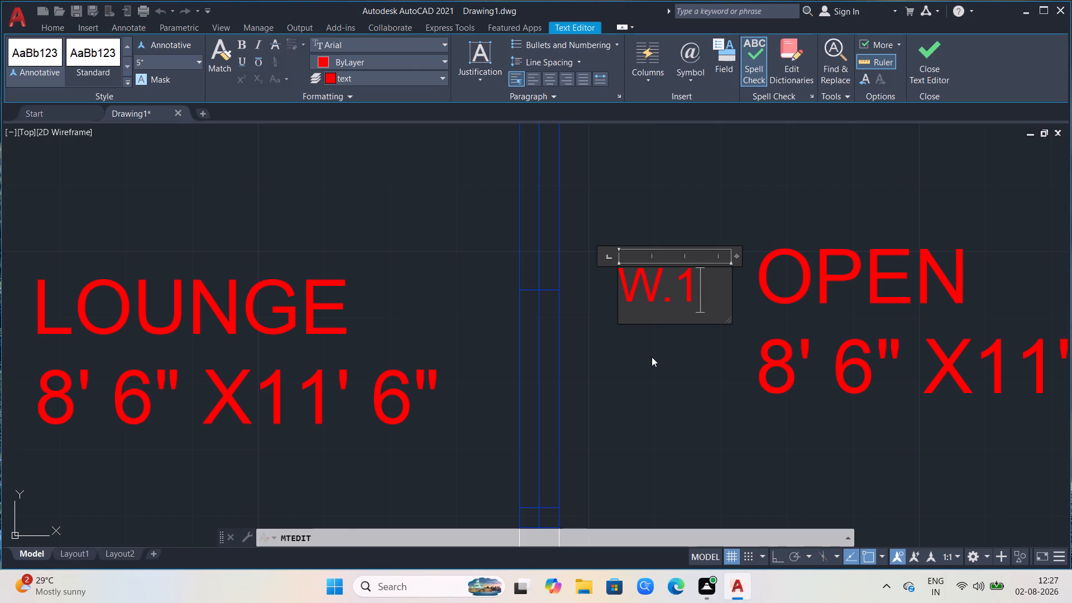
pyautogui.click(652, 357)
# Move the W.1 label between the lounge and the open area against the window's open-area face.
pyautogui.click(658, 297)
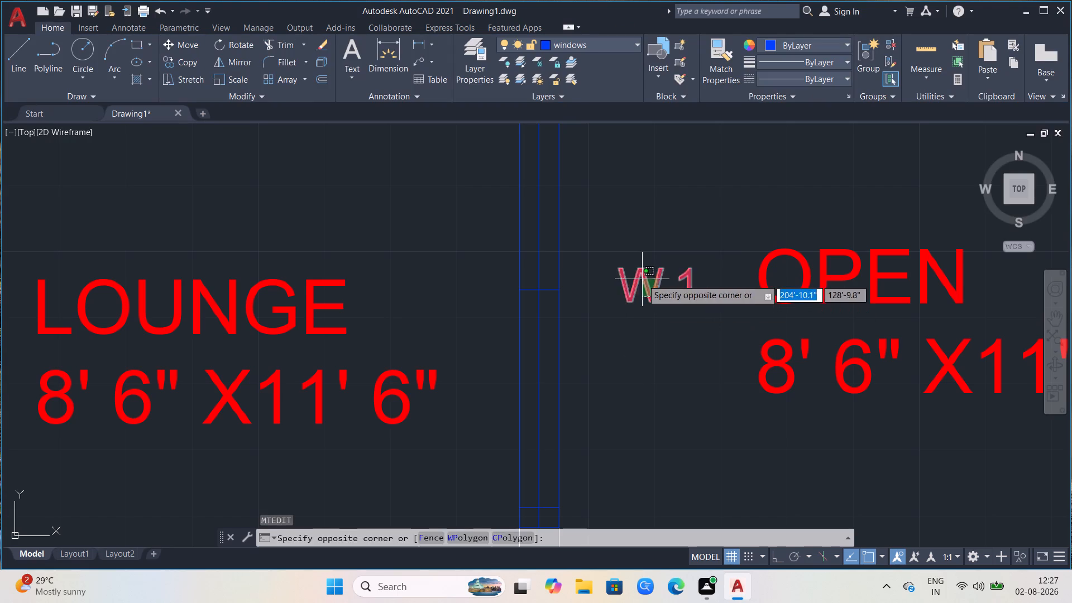
pyautogui.click(642, 279)
pyautogui.click(621, 269)
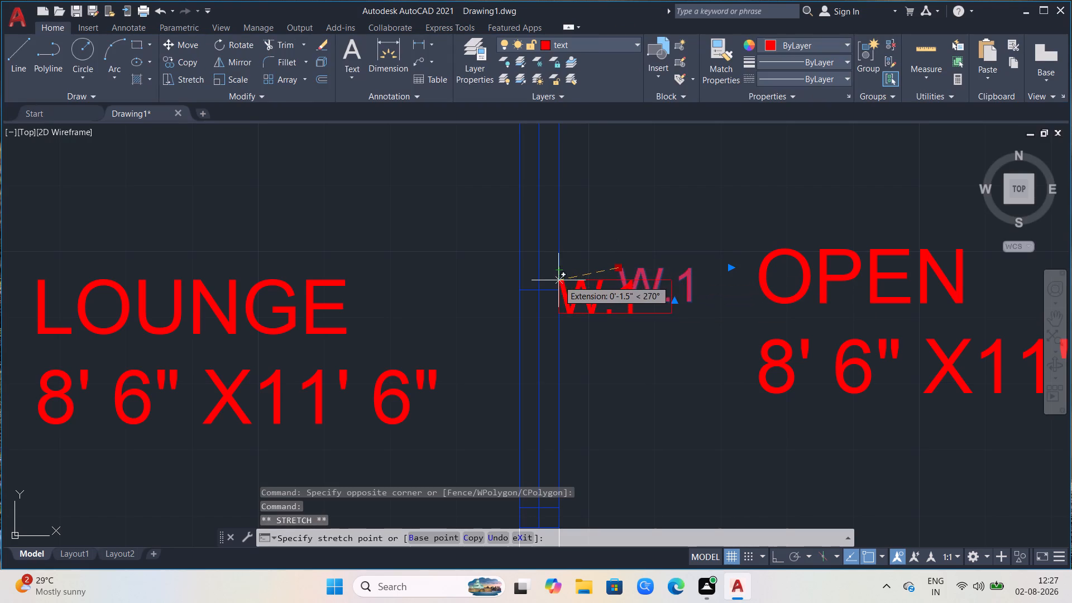
pyautogui.click(559, 281)
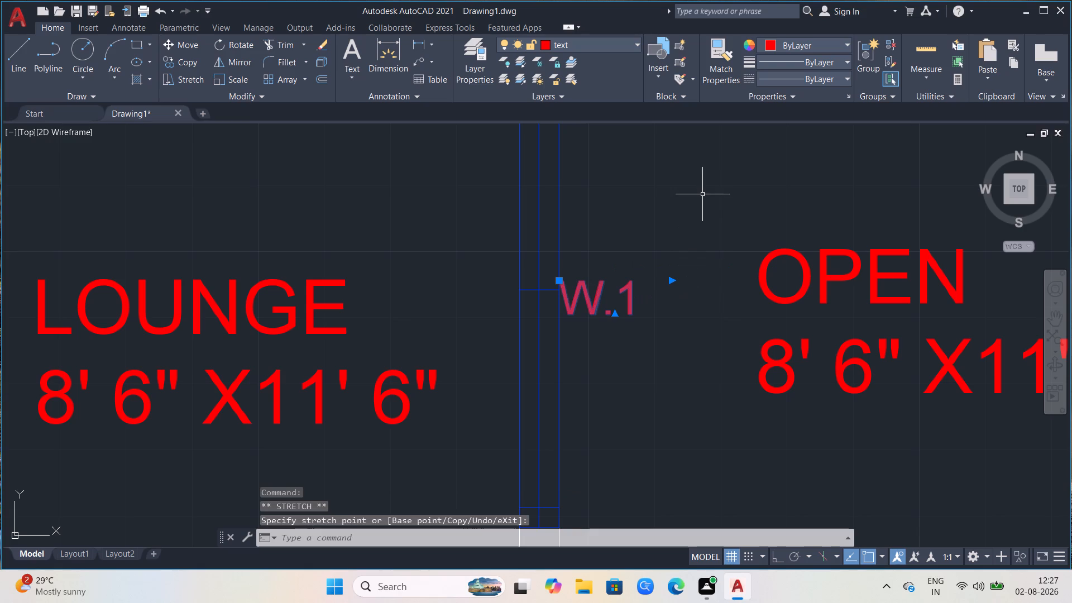
pyautogui.click(702, 194)
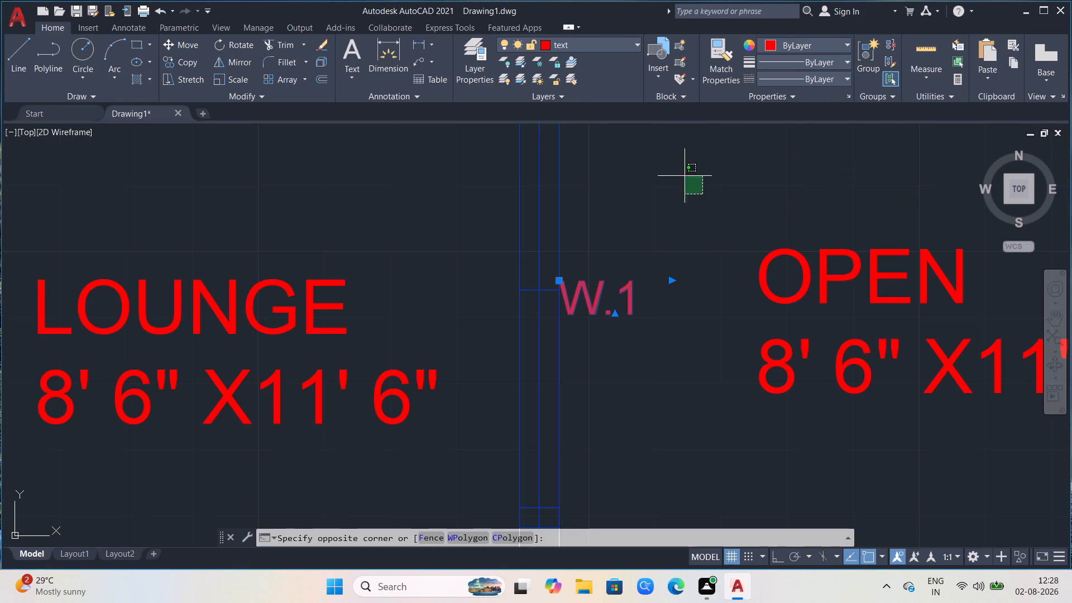
pyautogui.press('Escape')
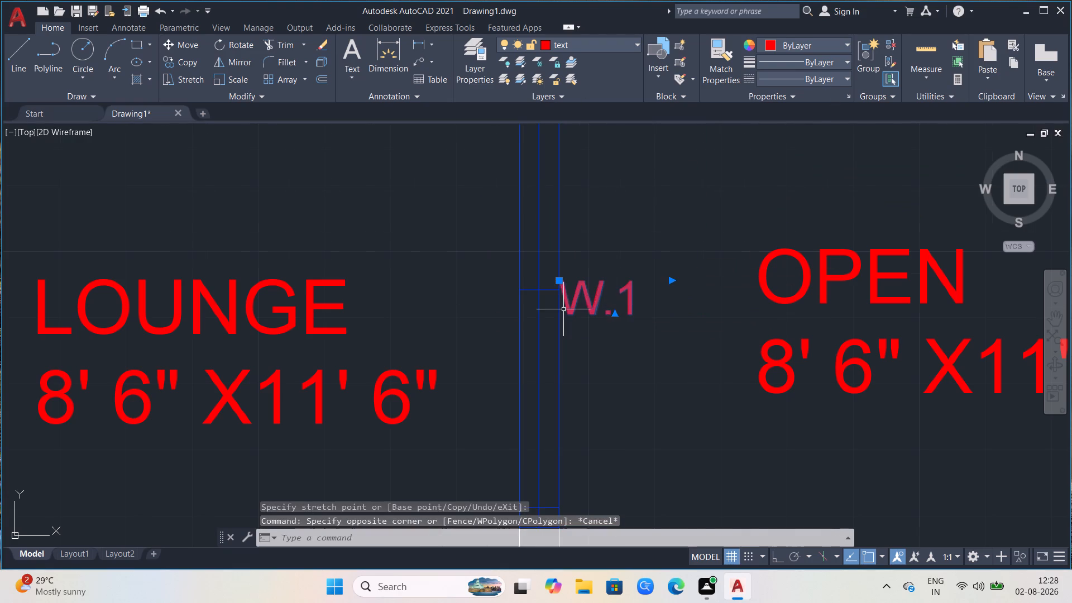
pyautogui.scroll(-2, 563, 309)
pyautogui.press('`')
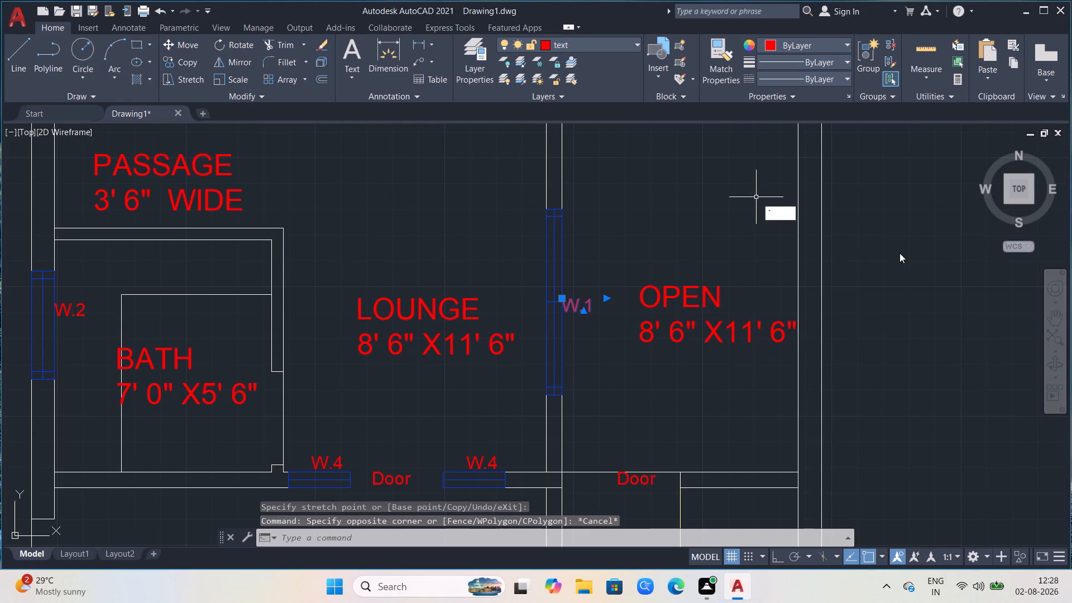
pyautogui.click(899, 253)
pyautogui.press('Escape')
pyautogui.press('Escape')
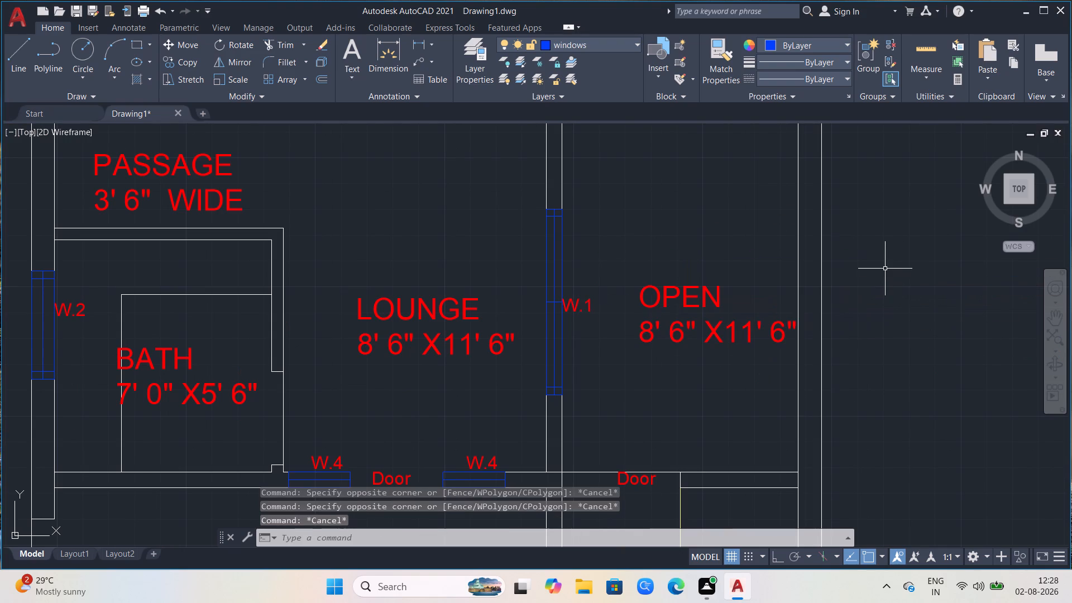
# Replace the D 2 label beside the outer-wall window of the left bedroom with W.1.
pyautogui.scroll(-2, 370, 316)
pyautogui.scroll(3, 236, 150)
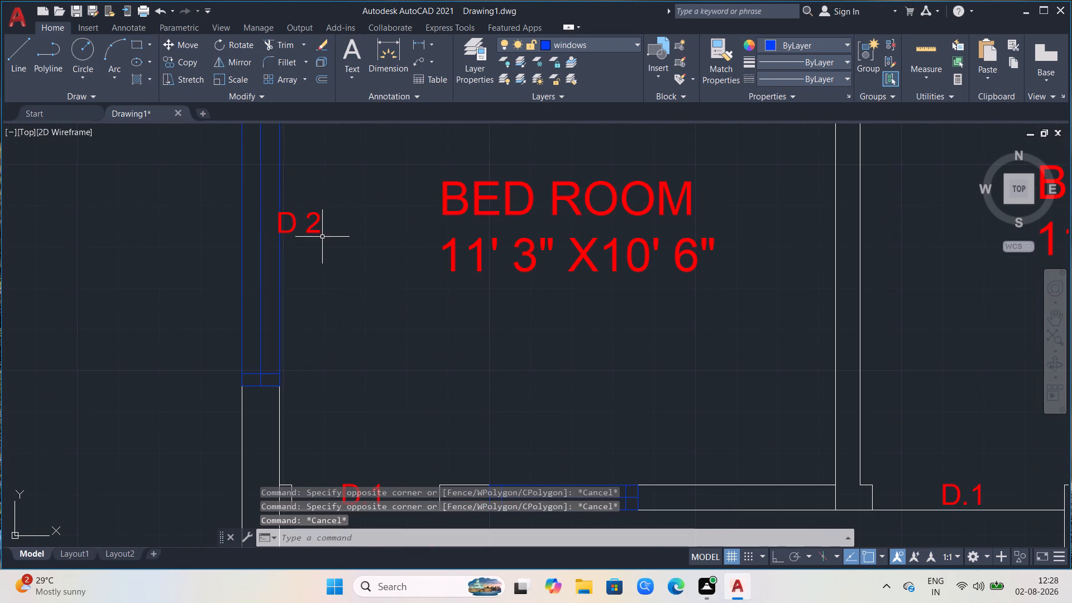
pyautogui.click(320, 232)
pyautogui.write('MT')
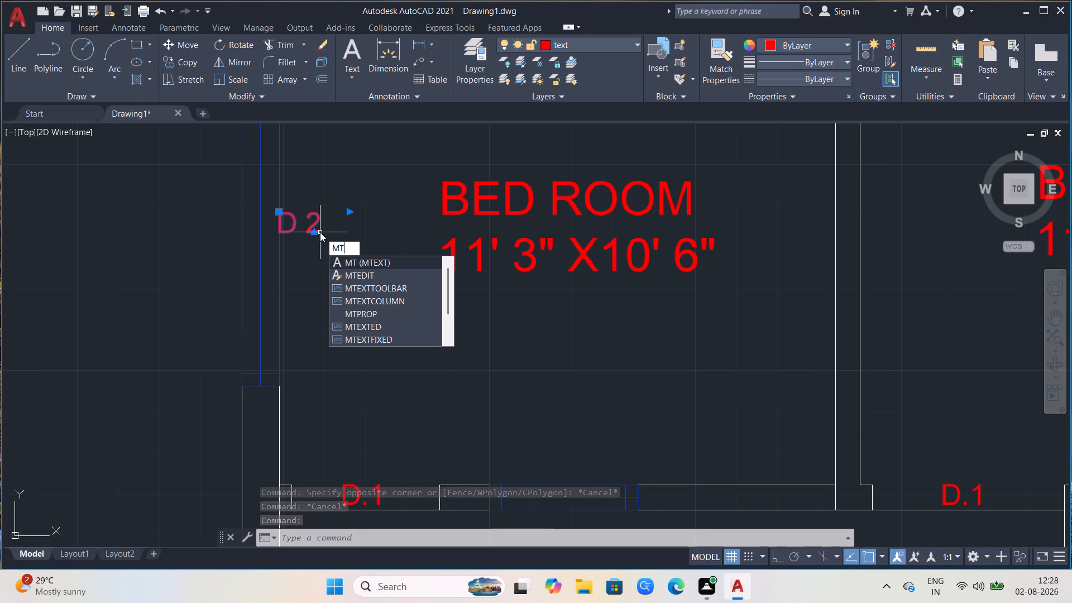
pyautogui.click(365, 273)
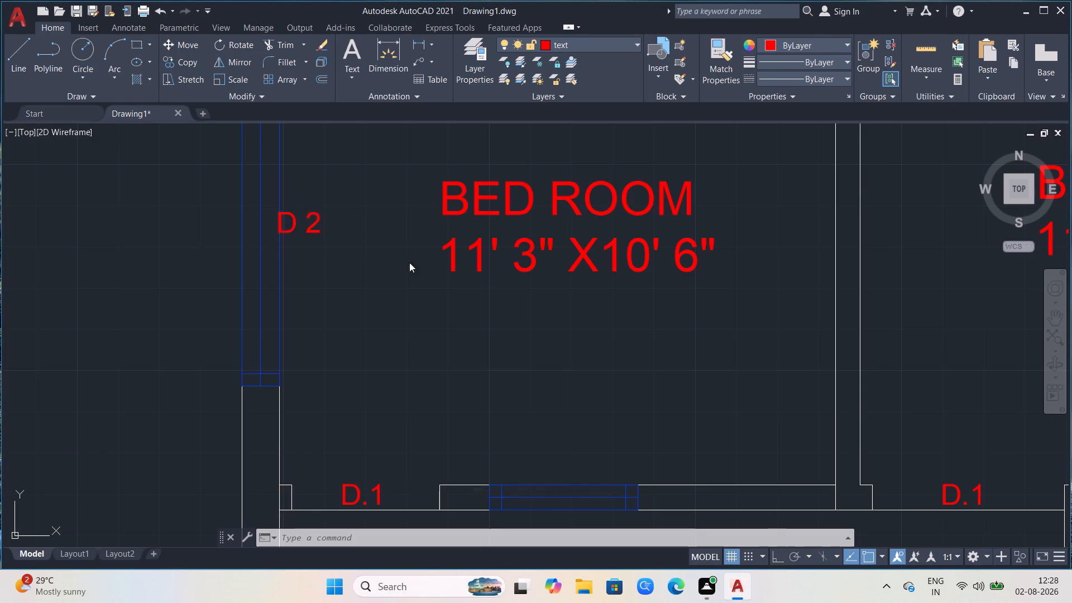
pyautogui.click(329, 229)
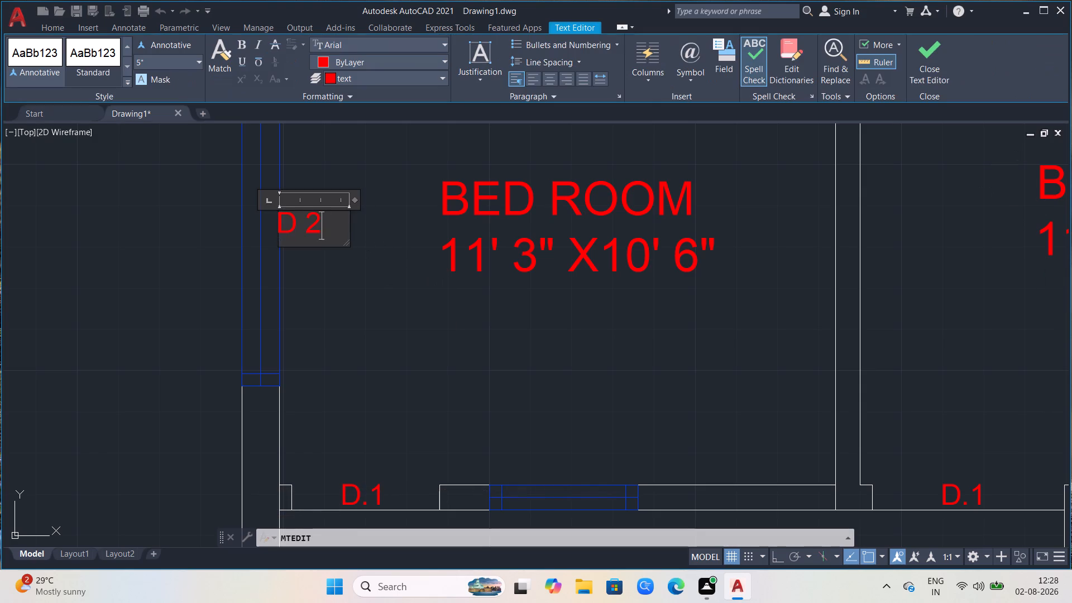
pyautogui.press('BackSpace')
pyautogui.press('BackSpace')
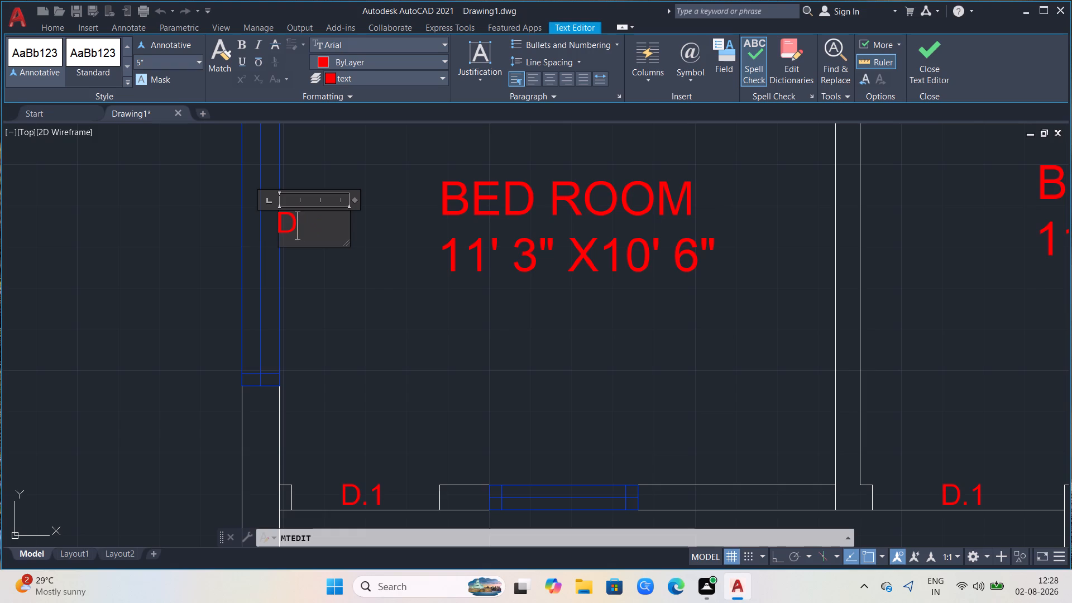
pyautogui.press('BackSpace')
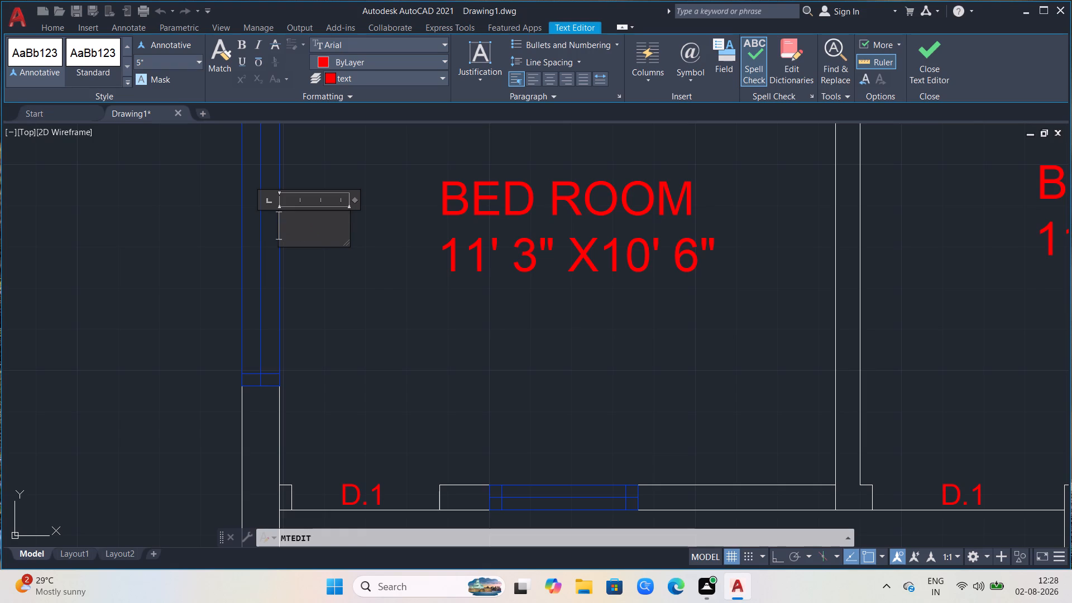
pyautogui.press('m')
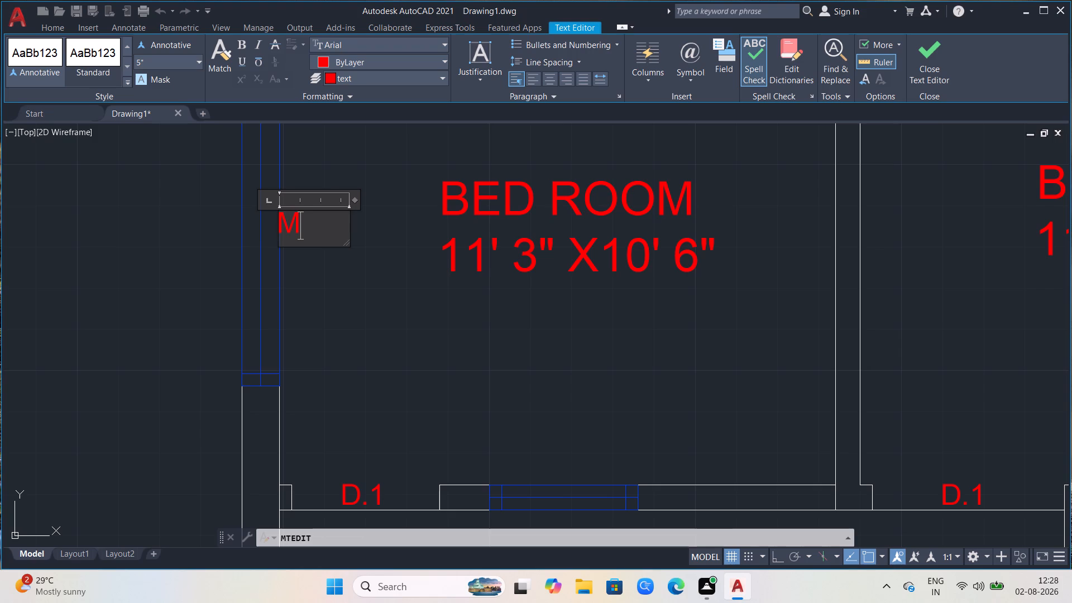
pyautogui.press('BackSpace')
pyautogui.press('w')
pyautogui.press('.')
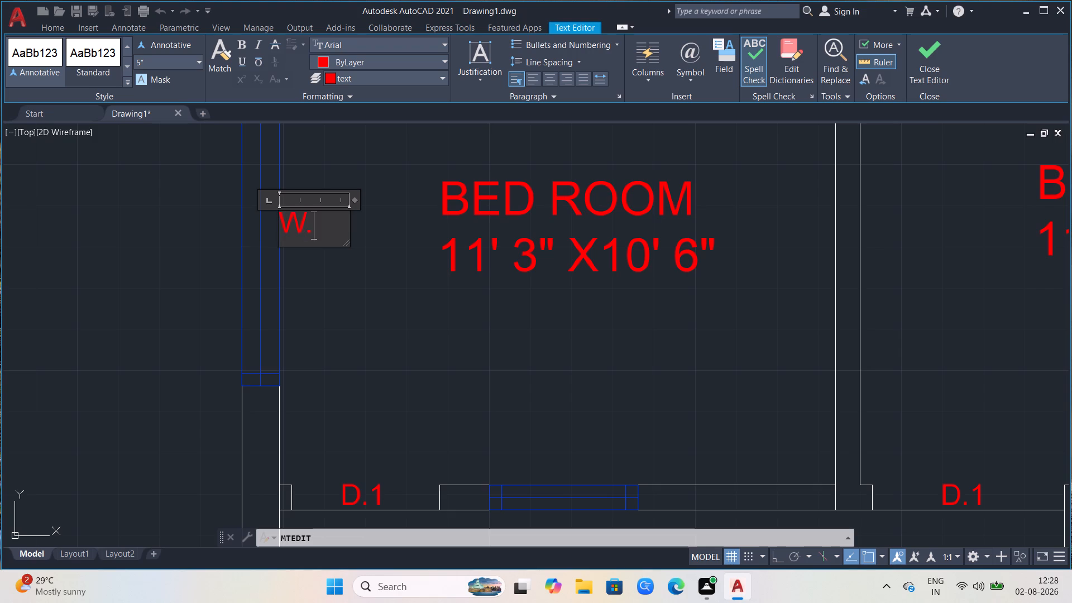
pyautogui.press('1')
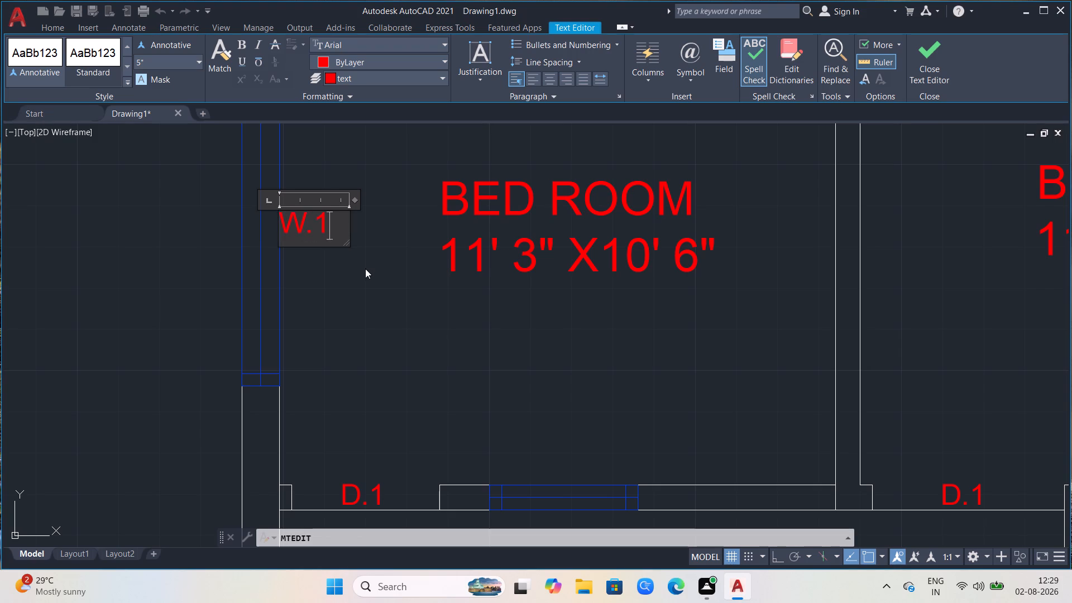
pyautogui.click(365, 269)
# Copy the W.2 label from above the open area's window to above the window between the left bedroom and the passage.
pyautogui.scroll(-2, 308, 307)
pyautogui.scroll(-1, 558, 304)
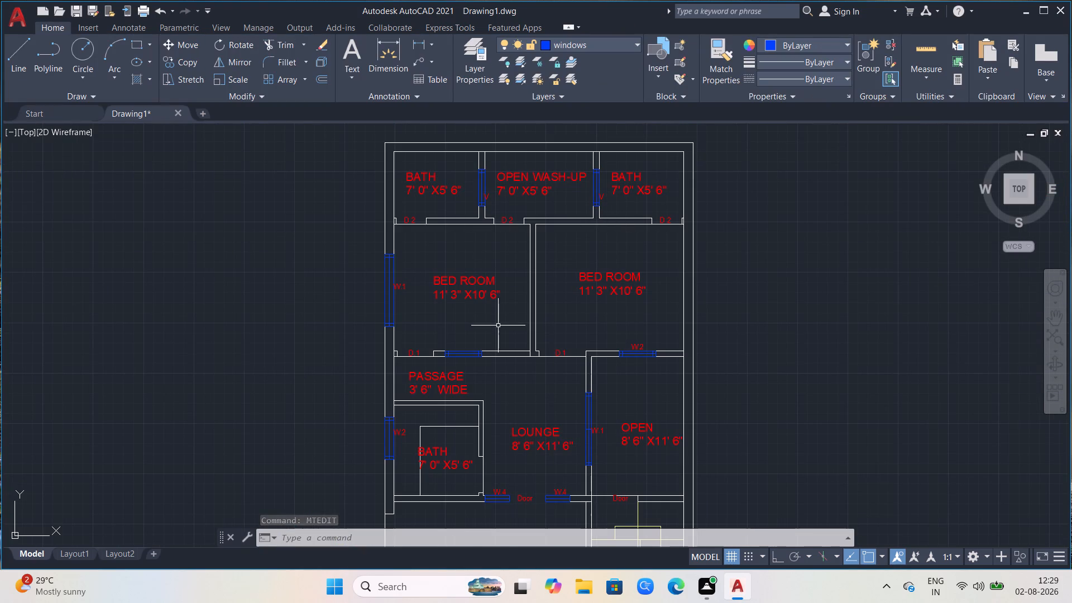
pyautogui.click(465, 348)
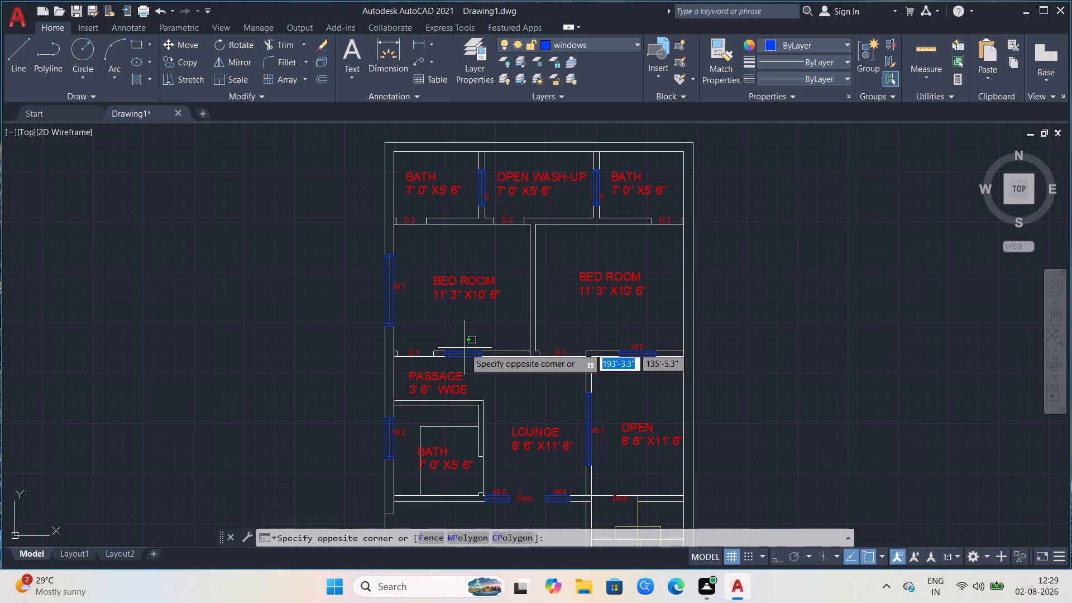
pyautogui.click(468, 356)
pyautogui.click(636, 348)
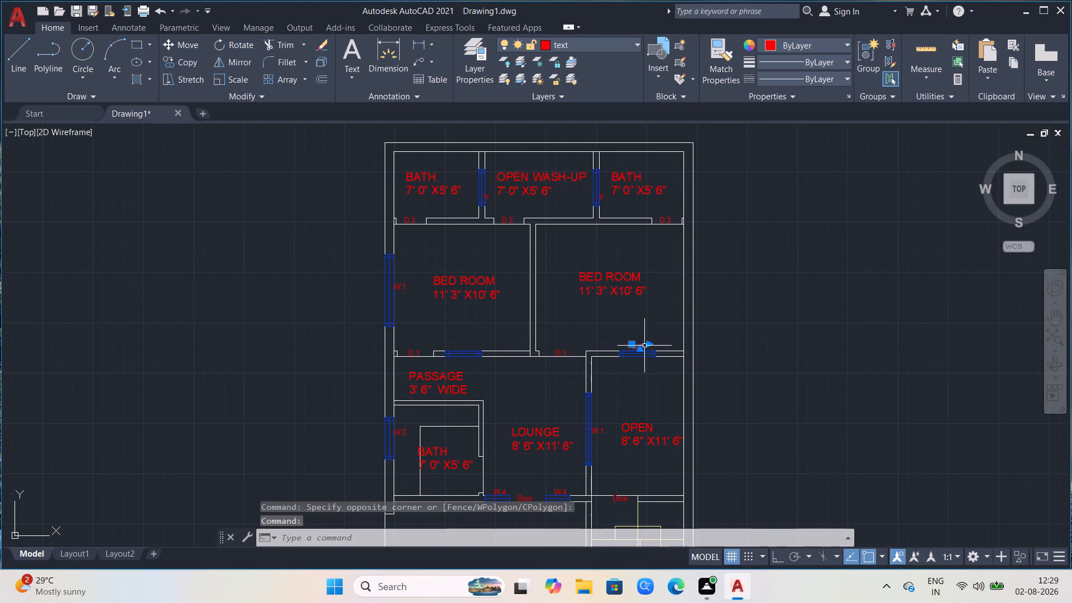
pyautogui.press('c')
pyautogui.press('o')
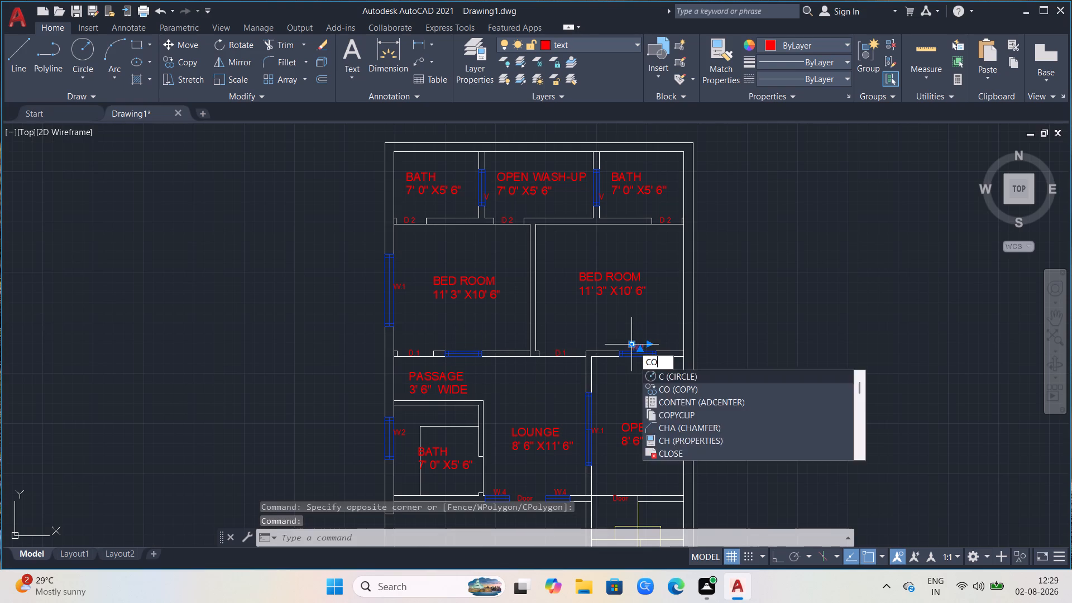
pyautogui.press('Return')
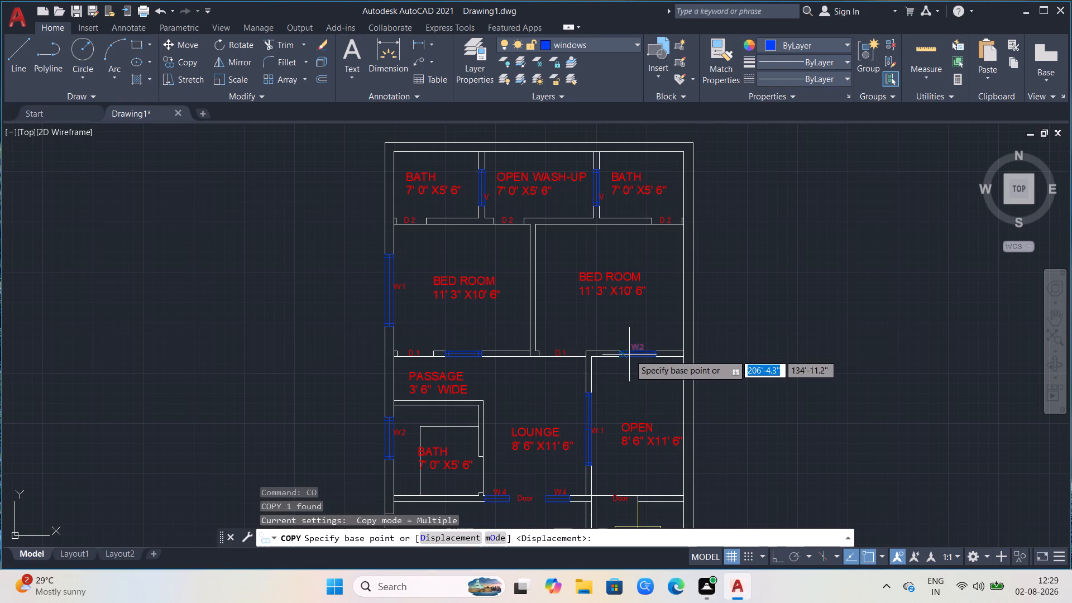
pyautogui.click(623, 350)
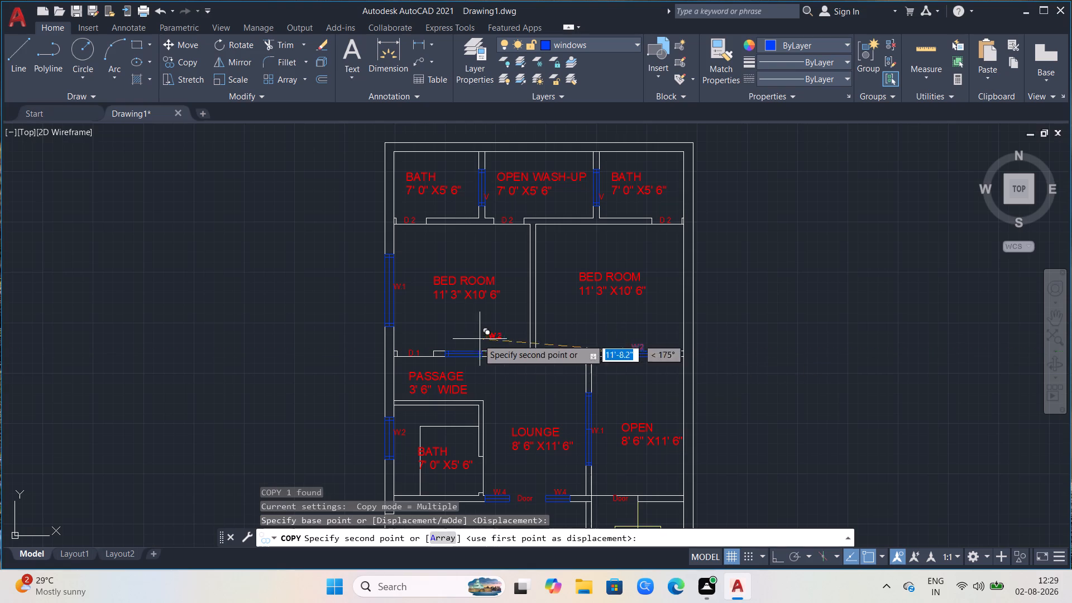
pyautogui.click(450, 348)
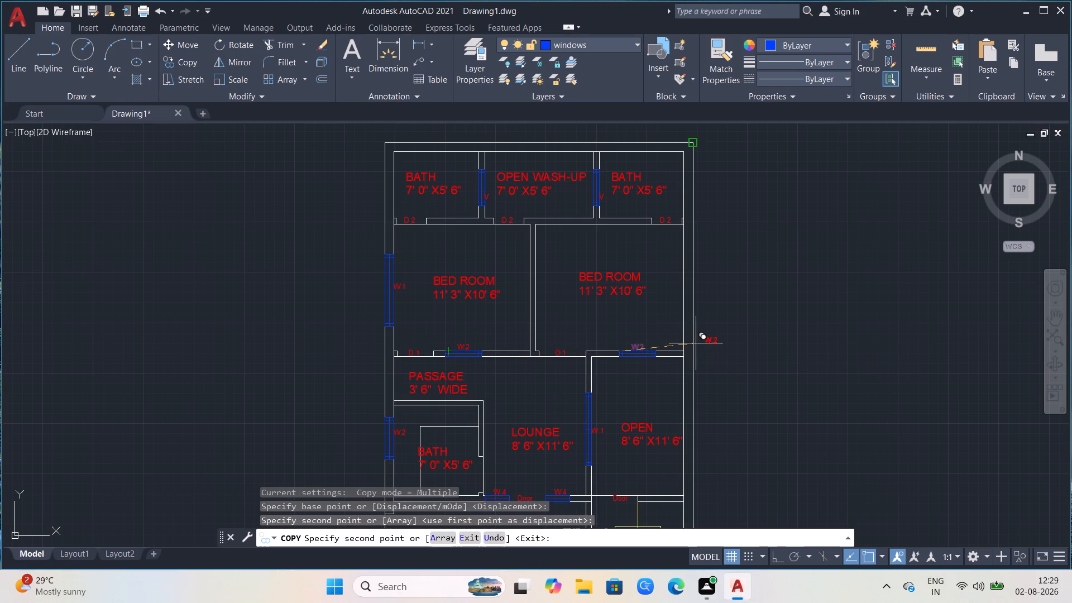
pyautogui.press('space')
# Review the door and window labels across the floor plan for completeness.
pyautogui.scroll(-1, 829, 307)
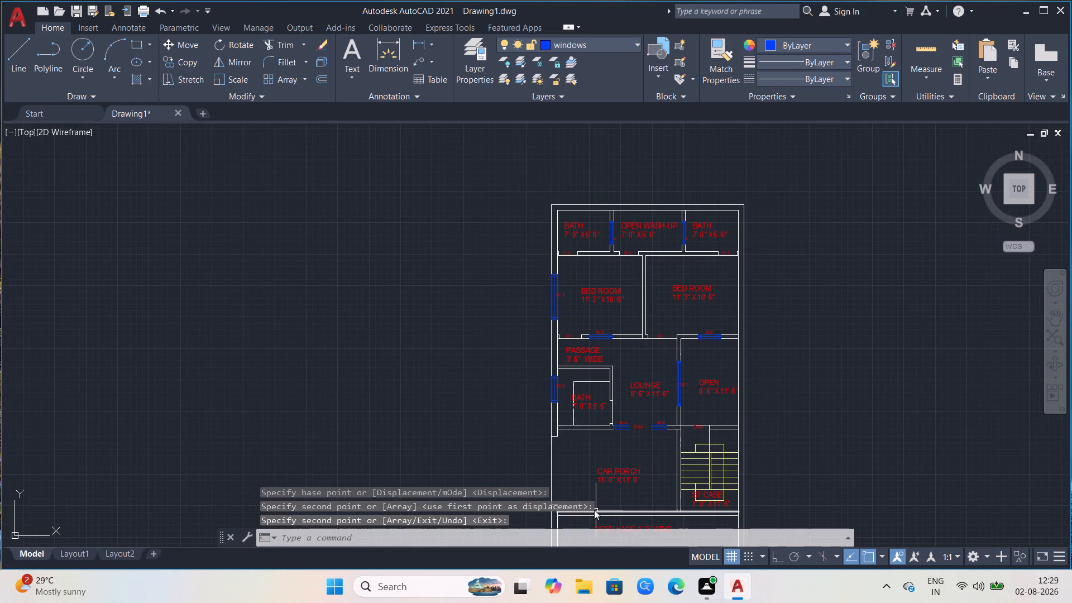
pyautogui.scroll(-1, 585, 477)
pyautogui.scroll(3, 683, 474)
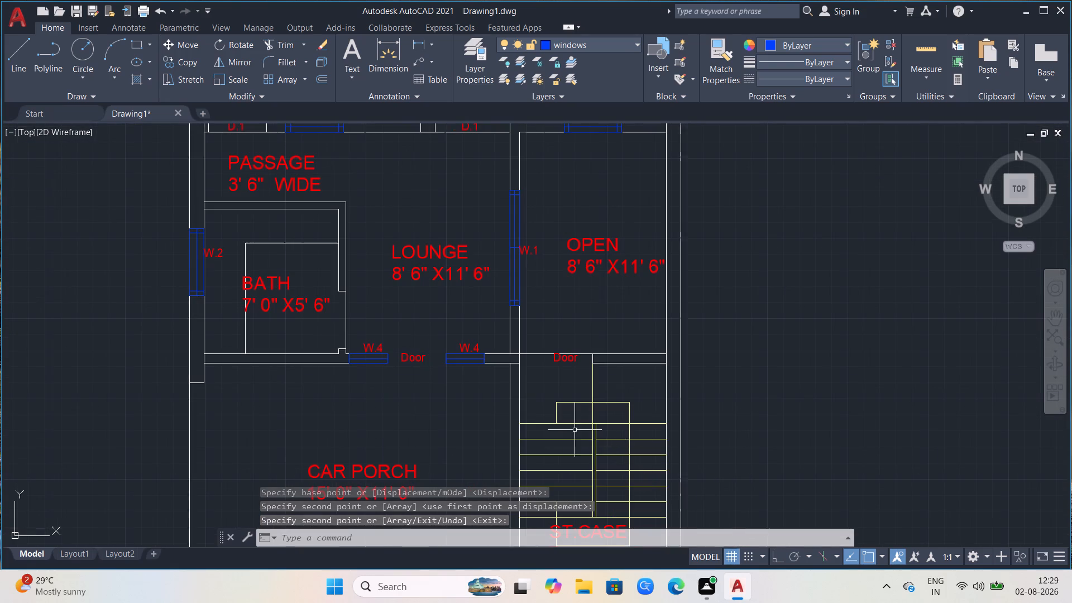
pyautogui.scroll(-2, 411, 377)
pyautogui.scroll(-1, 516, 360)
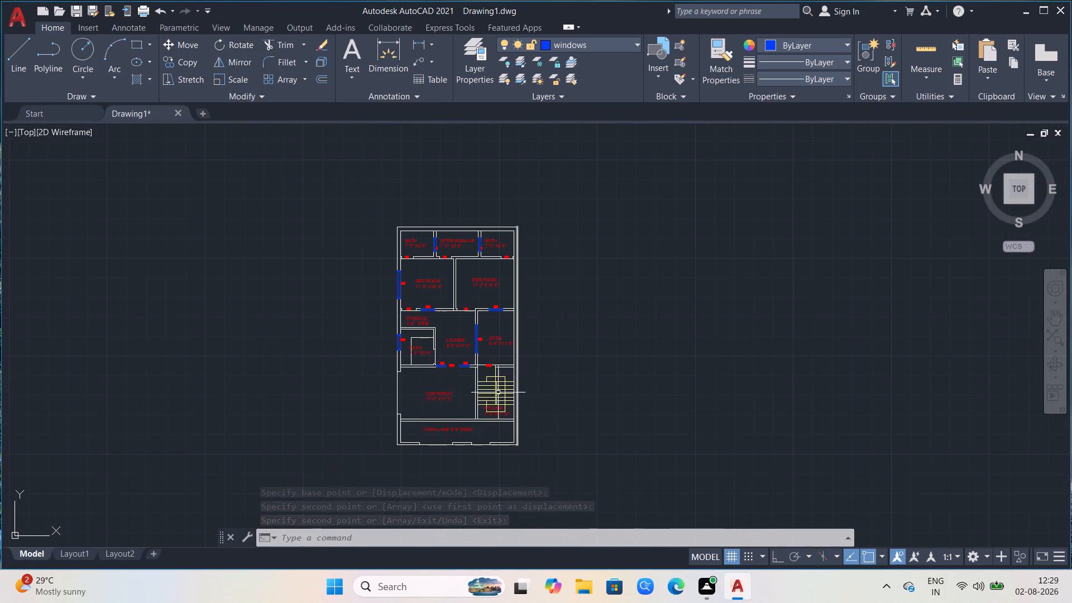
pyautogui.scroll(2, 430, 355)
pyautogui.scroll(1, 391, 326)
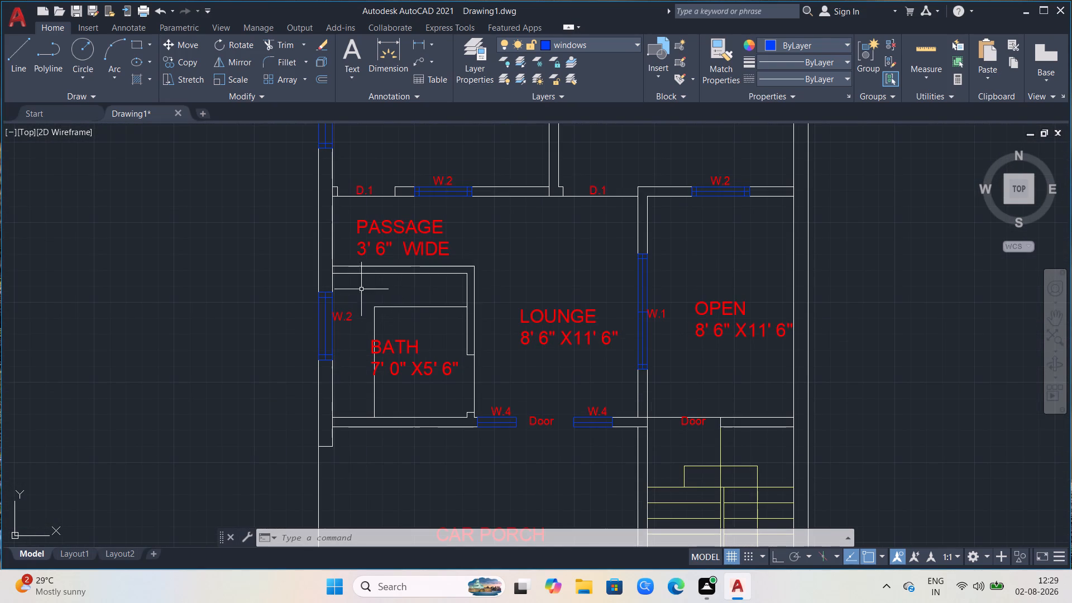
pyautogui.scroll(-1, 411, 210)
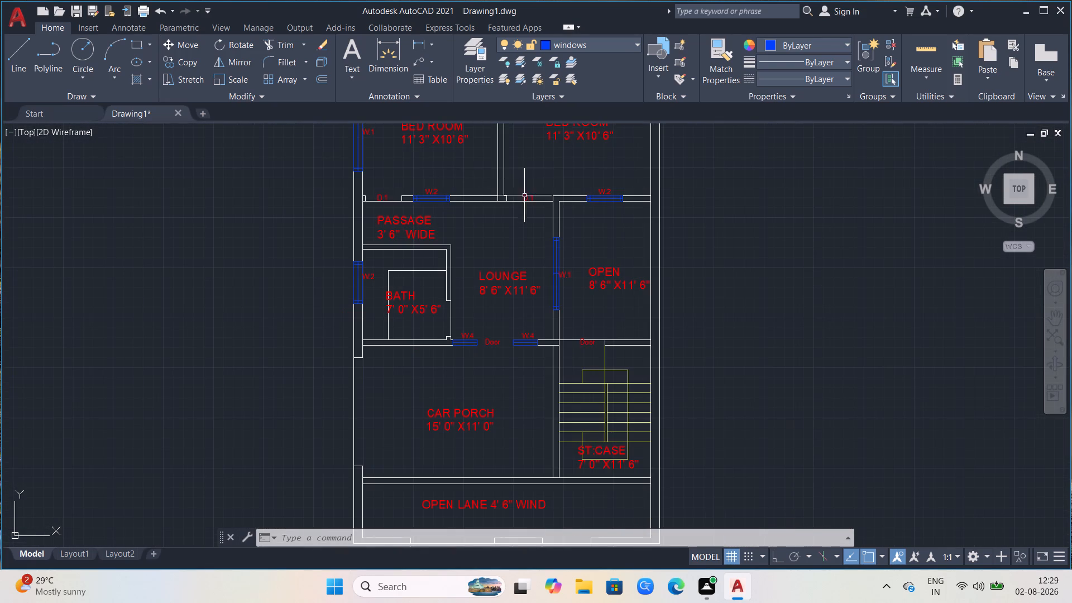
# On the walls layer, draw a line across the lounge–car porch door opening between the two W.4 windows, along the lounge-side wall face.
pyautogui.scroll(-1, 529, 227)
pyautogui.scroll(-1, 498, 194)
pyautogui.scroll(1, 496, 179)
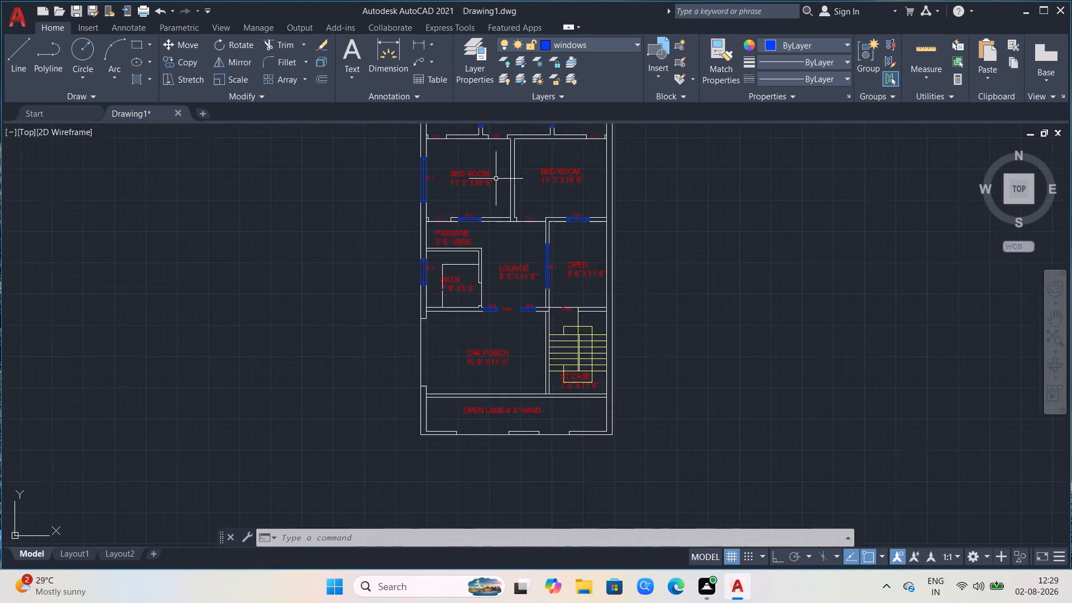
pyautogui.scroll(1, 496, 179)
pyautogui.scroll(-1, 496, 174)
pyautogui.scroll(2, 496, 150)
pyautogui.scroll(-2, 500, 170)
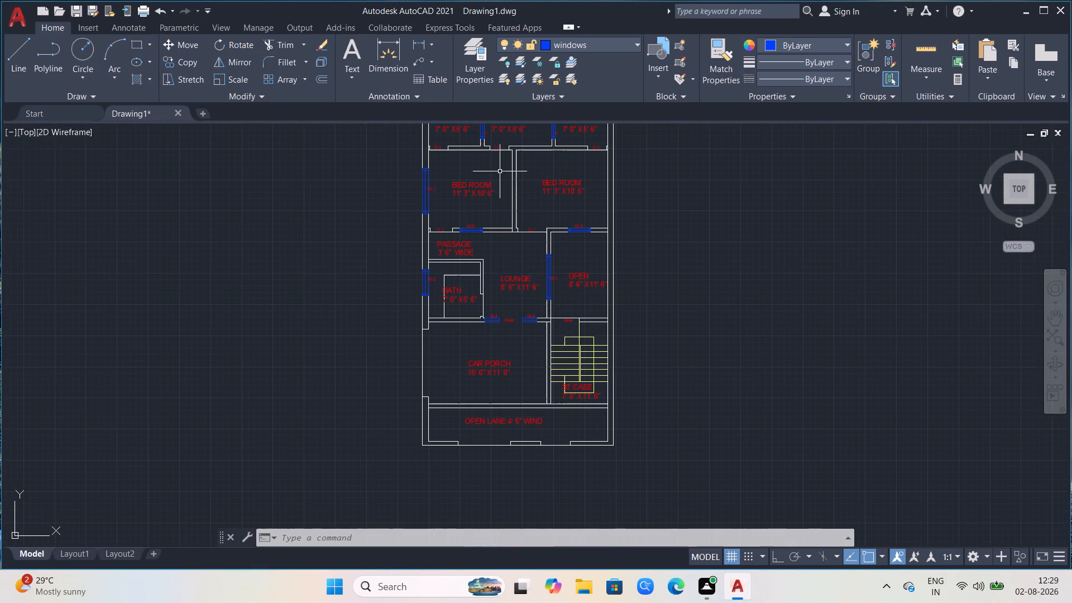
pyautogui.scroll(2, 504, 319)
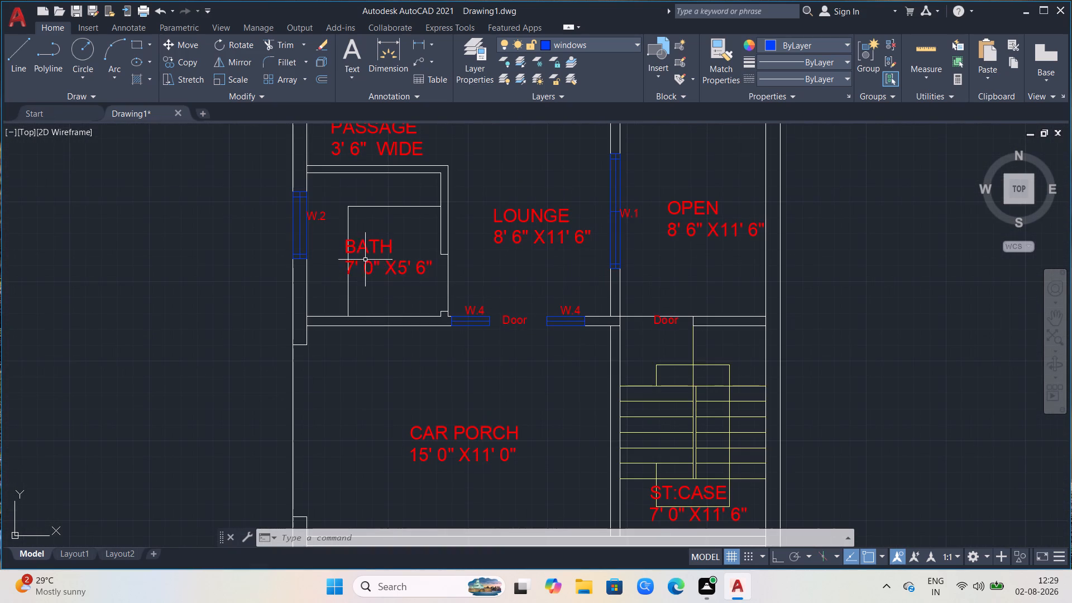
pyautogui.click(26, 50)
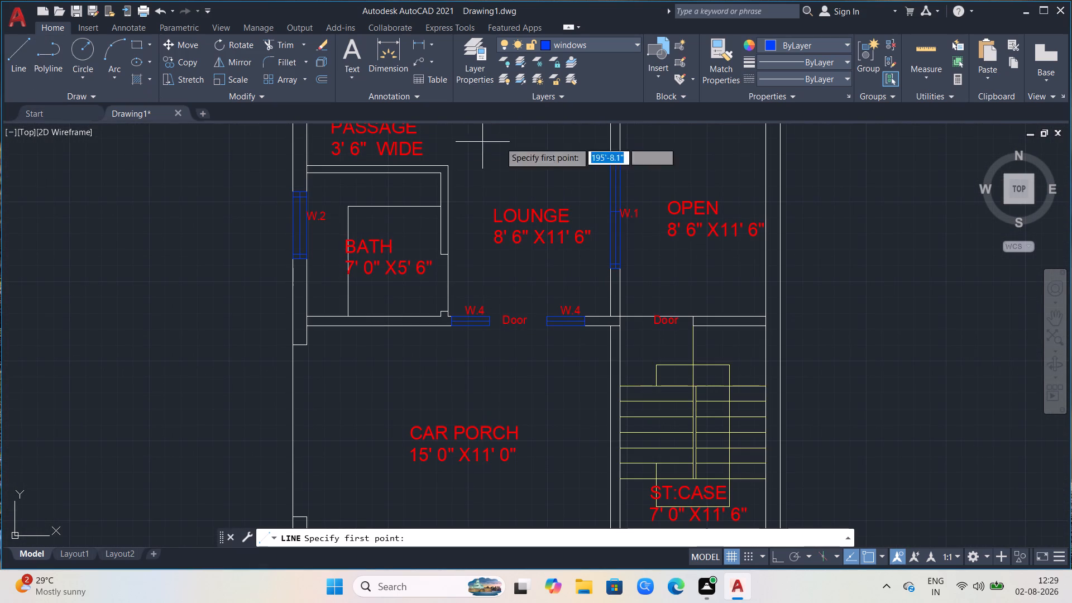
pyautogui.click(633, 42)
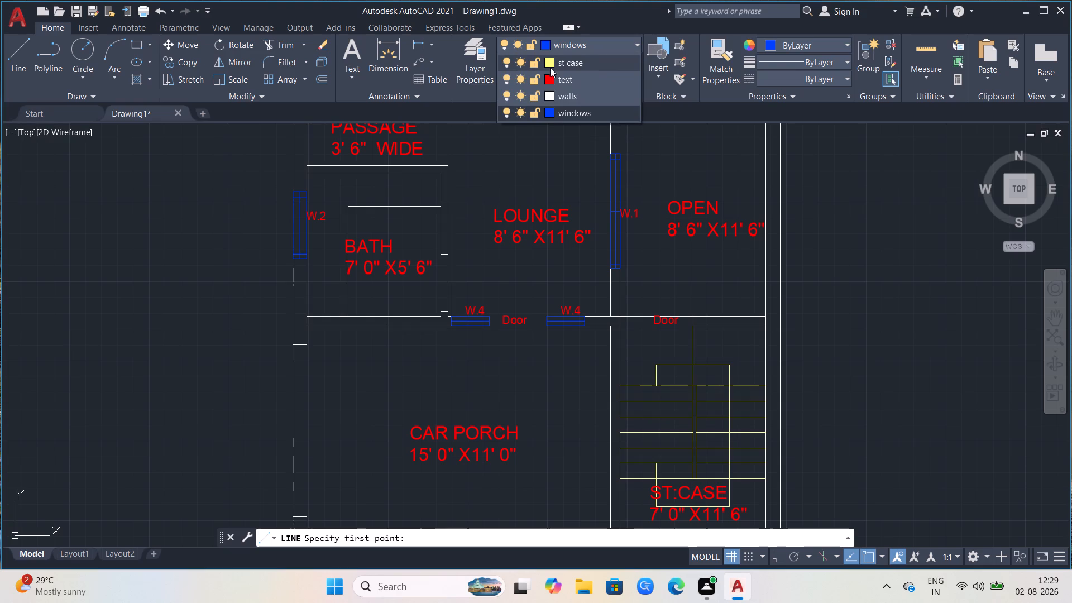
pyautogui.click(555, 107)
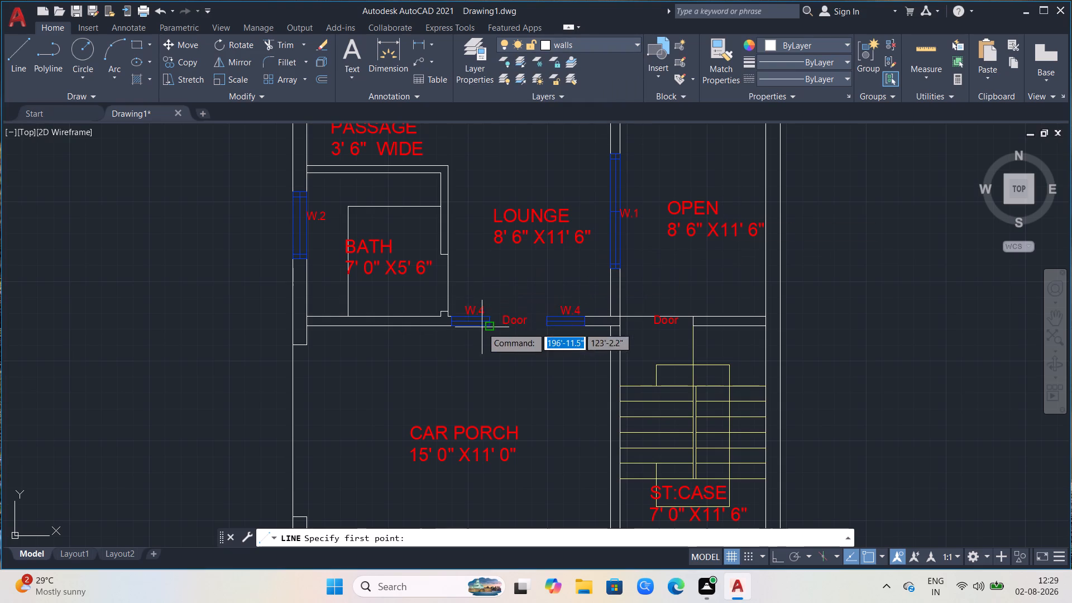
pyautogui.click(487, 315)
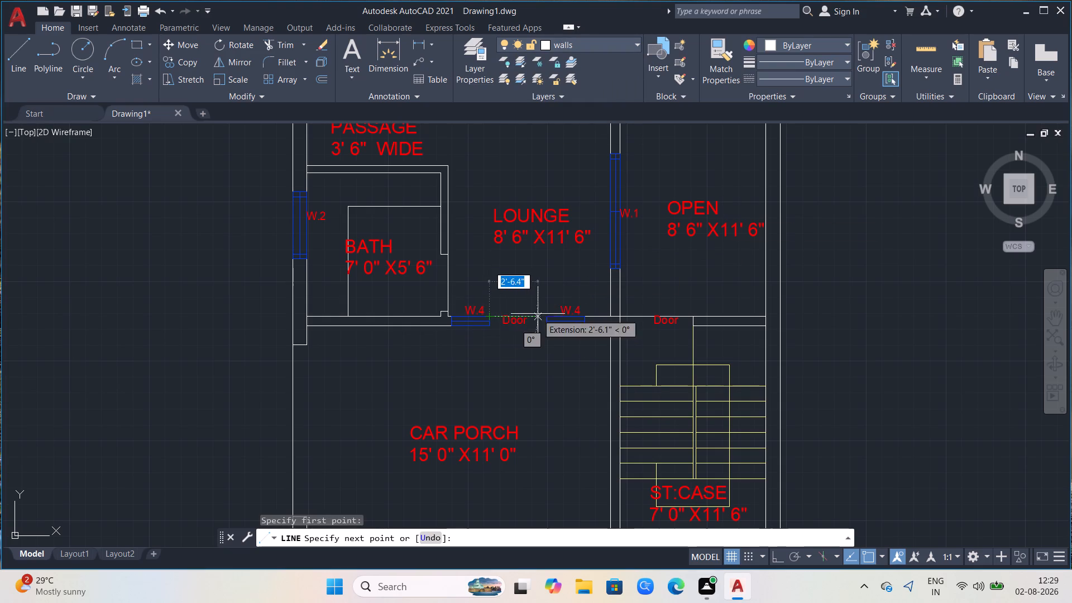
pyautogui.click(549, 315)
pyautogui.press('space')
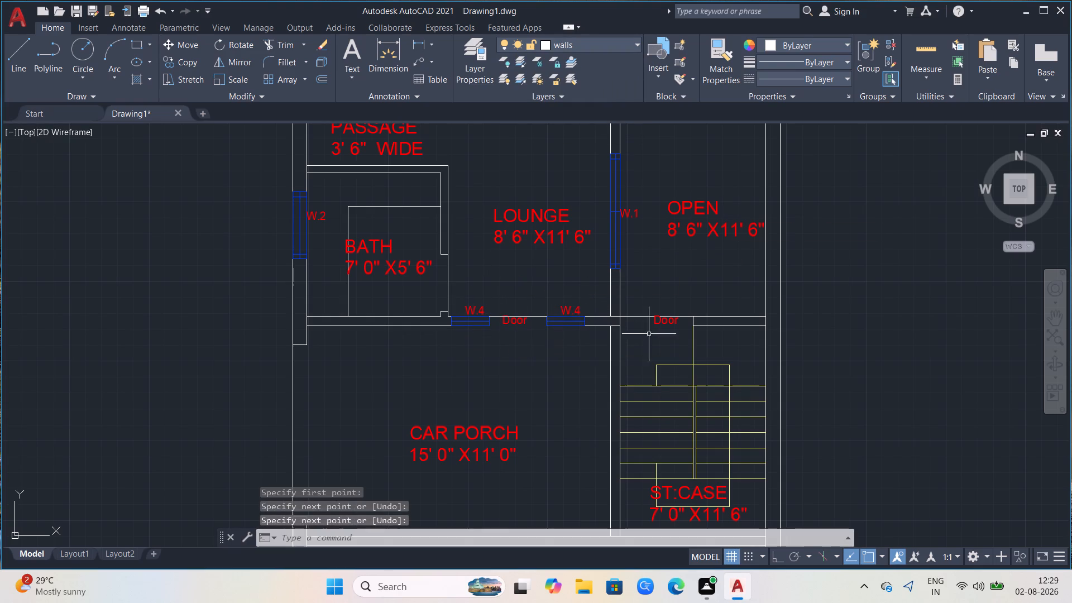
# Move the Door label between the two W.4 windows slightly down so it sits clear below the new wall line.
pyautogui.click(525, 319)
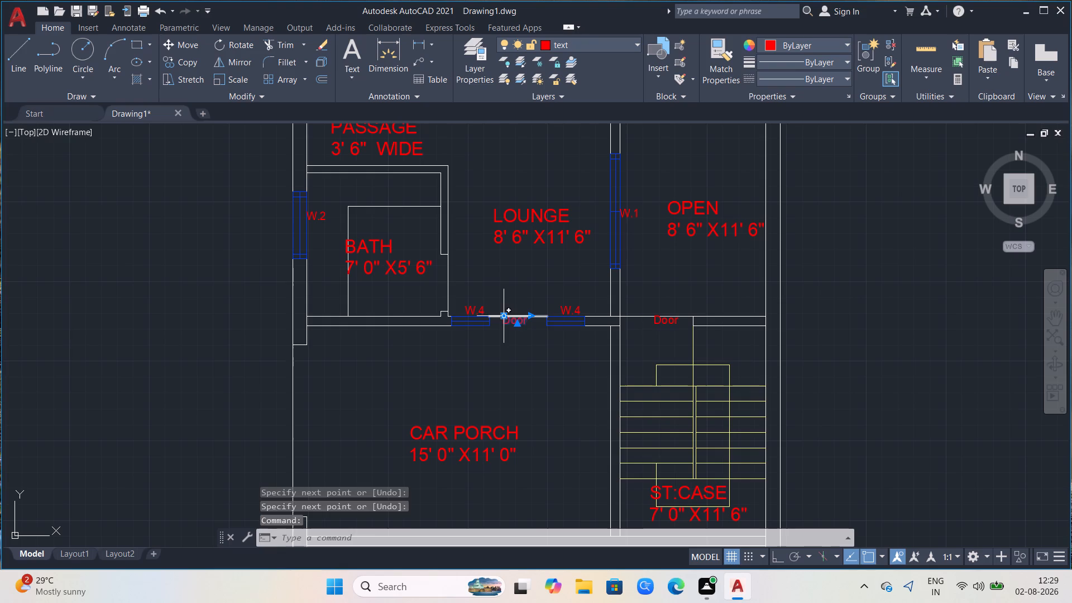
pyautogui.click(506, 314)
pyautogui.click(508, 318)
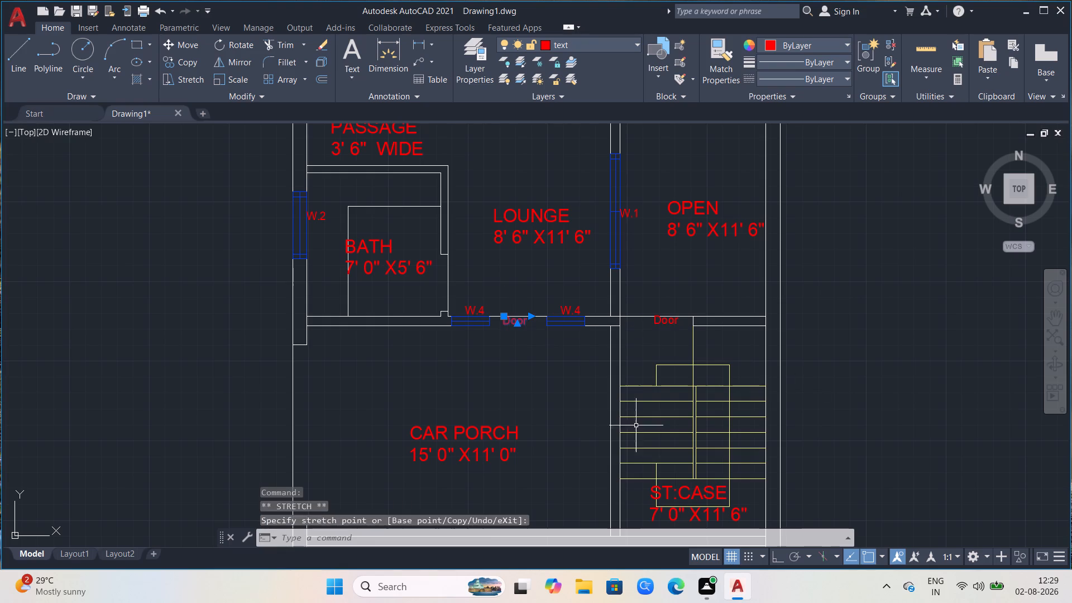
pyautogui.press('Escape')
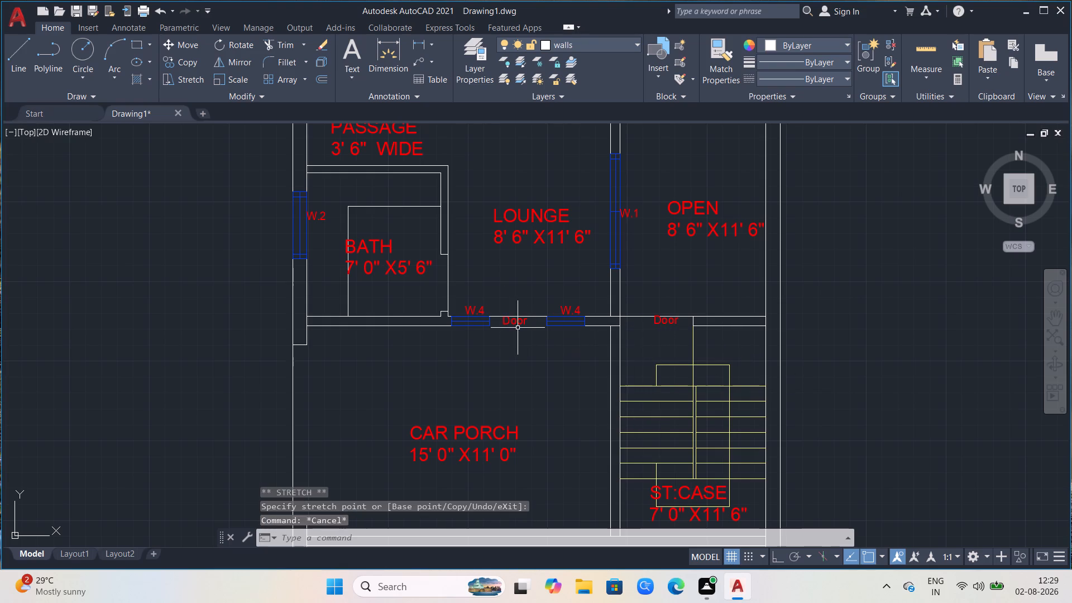
pyautogui.click(519, 320)
pyautogui.click(506, 317)
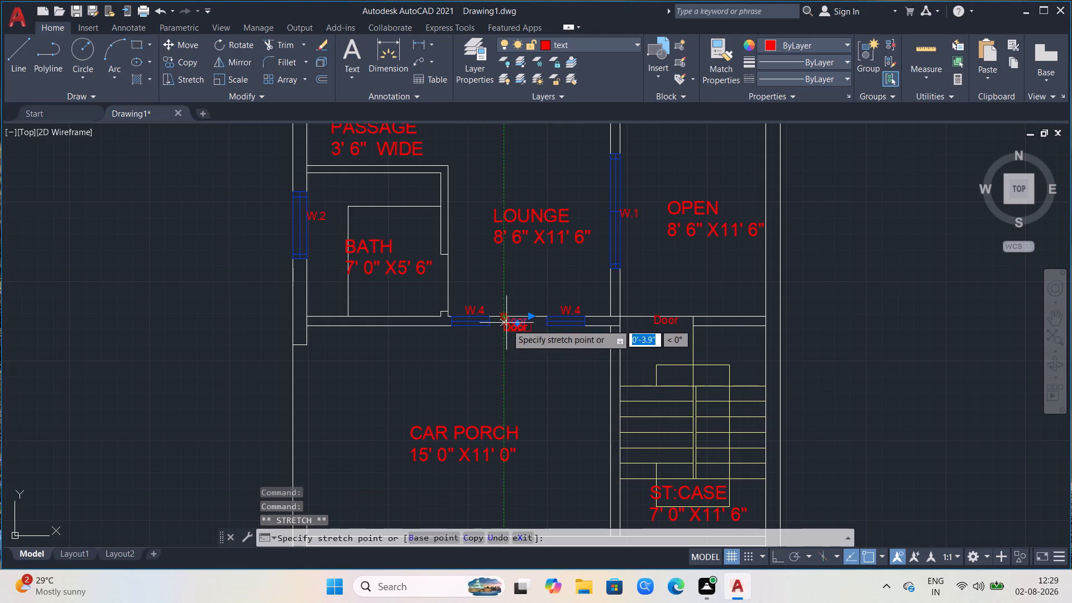
pyautogui.scroll(3, 516, 327)
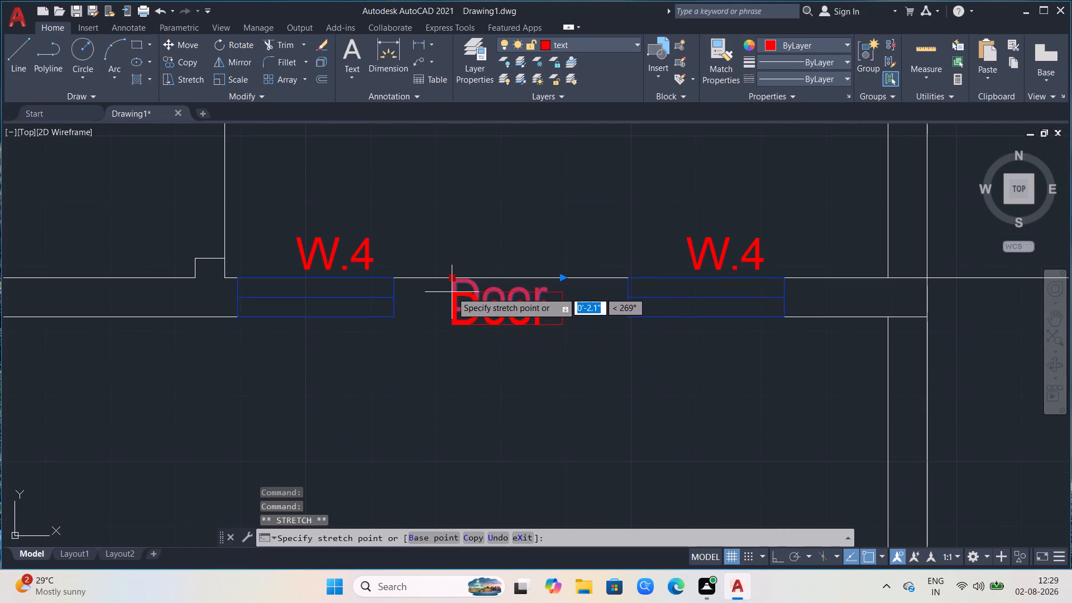
pyautogui.click(452, 292)
pyautogui.scroll(-2, 718, 279)
pyautogui.press('space')
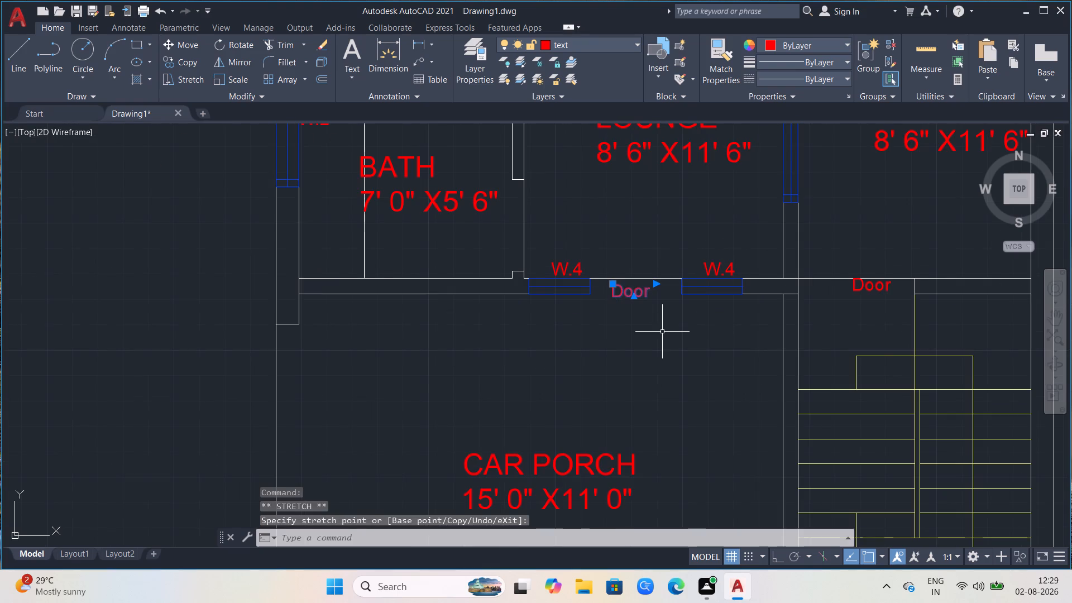
pyautogui.scroll(-2, 447, 294)
pyautogui.press('Escape')
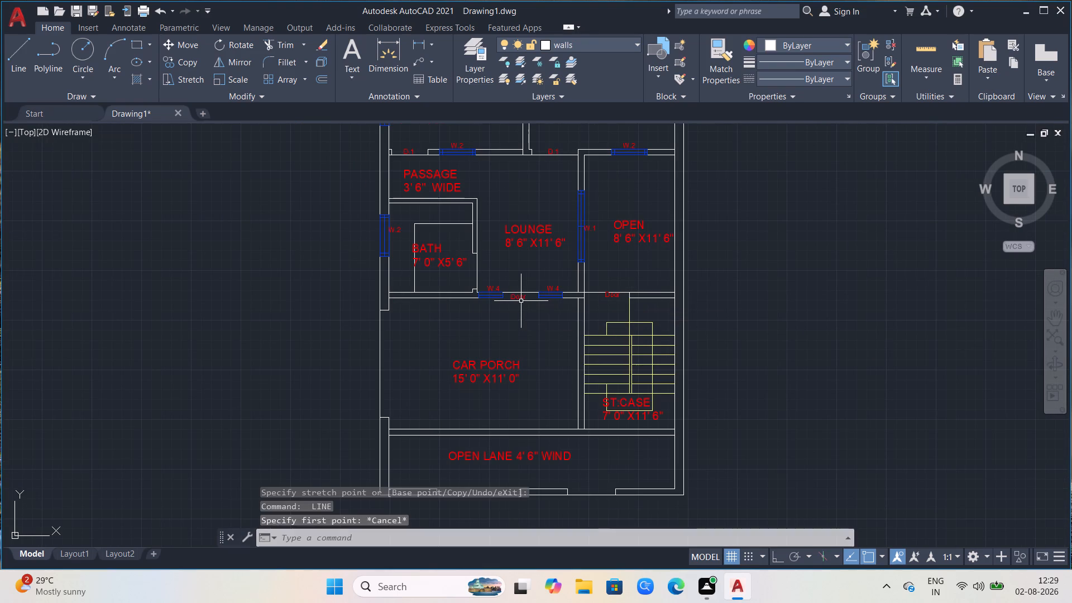
# Move the Door label at the opening between the open area and staircase slightly down, clear of the wall line.
pyautogui.scroll(-2, 662, 329)
pyautogui.scroll(3, 788, 354)
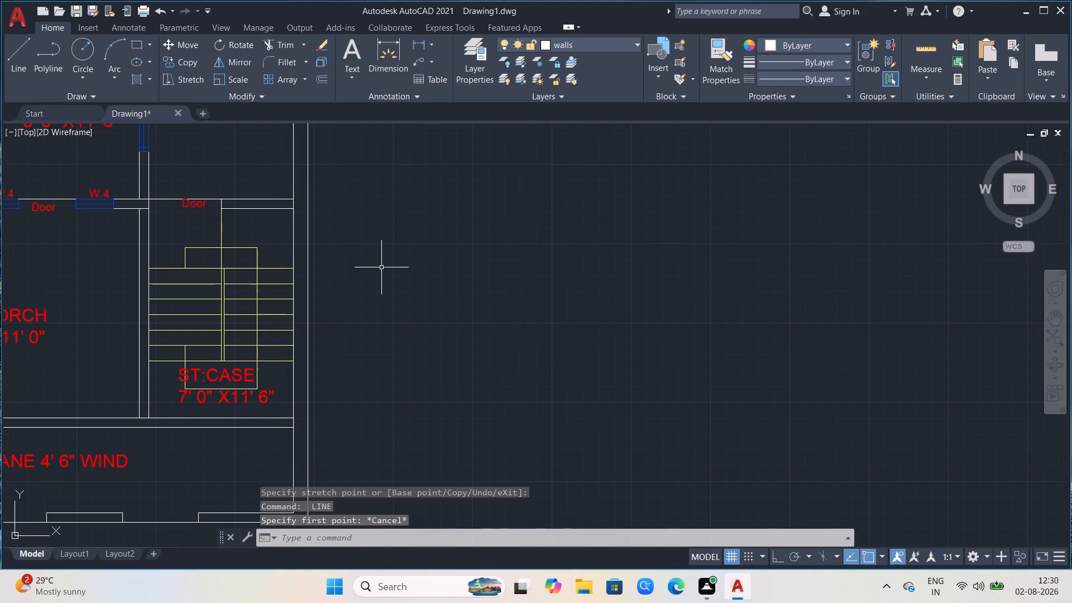
pyautogui.scroll(-2, 381, 267)
pyautogui.scroll(3, 301, 210)
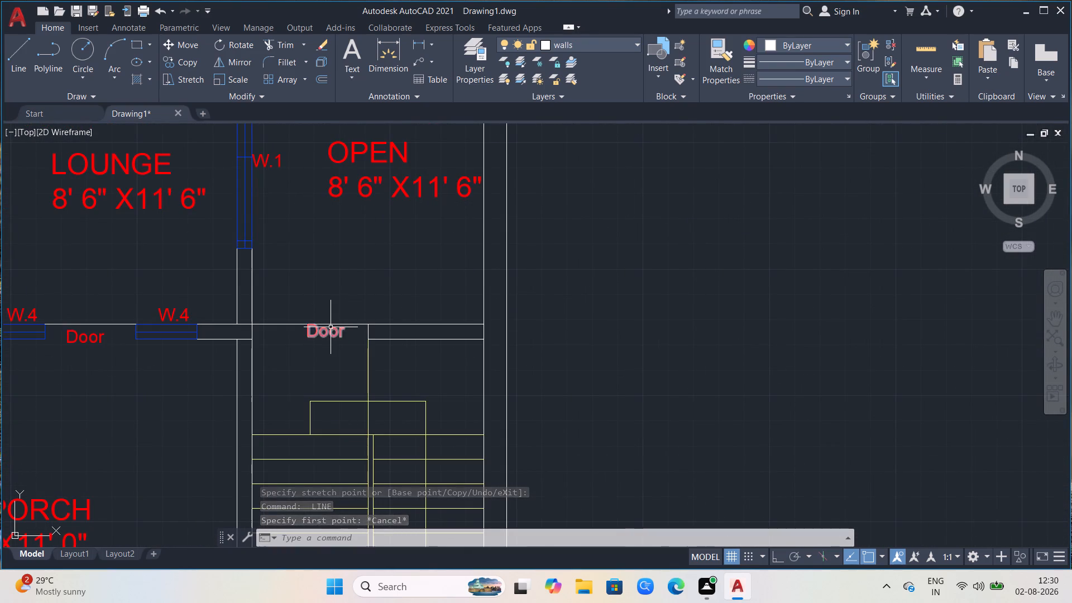
pyautogui.click(331, 327)
pyautogui.click(310, 322)
pyautogui.scroll(3, 312, 329)
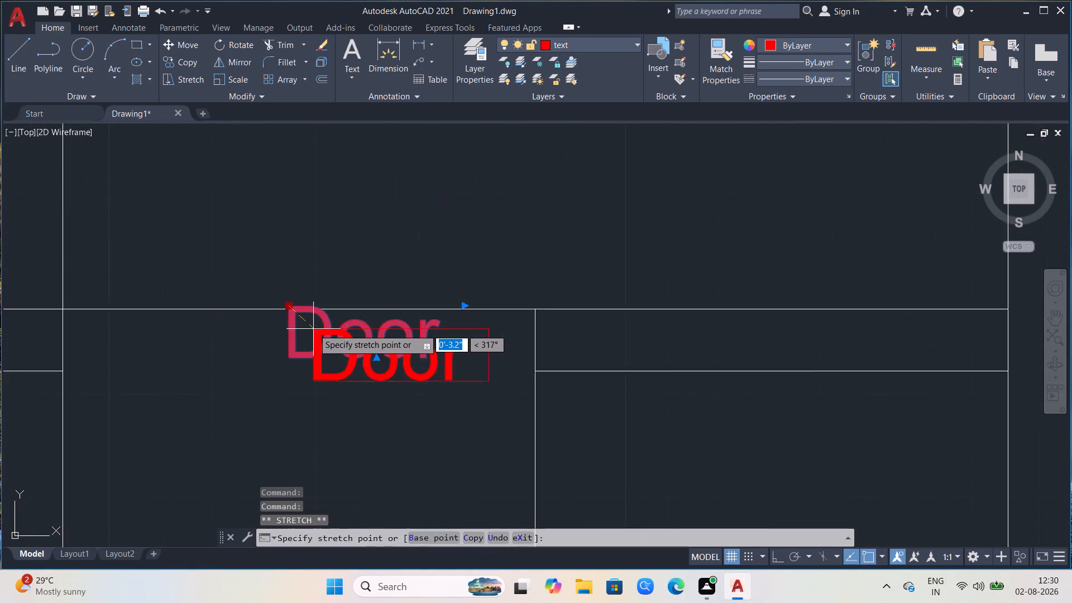
pyautogui.scroll(1, 314, 329)
pyautogui.click(273, 319)
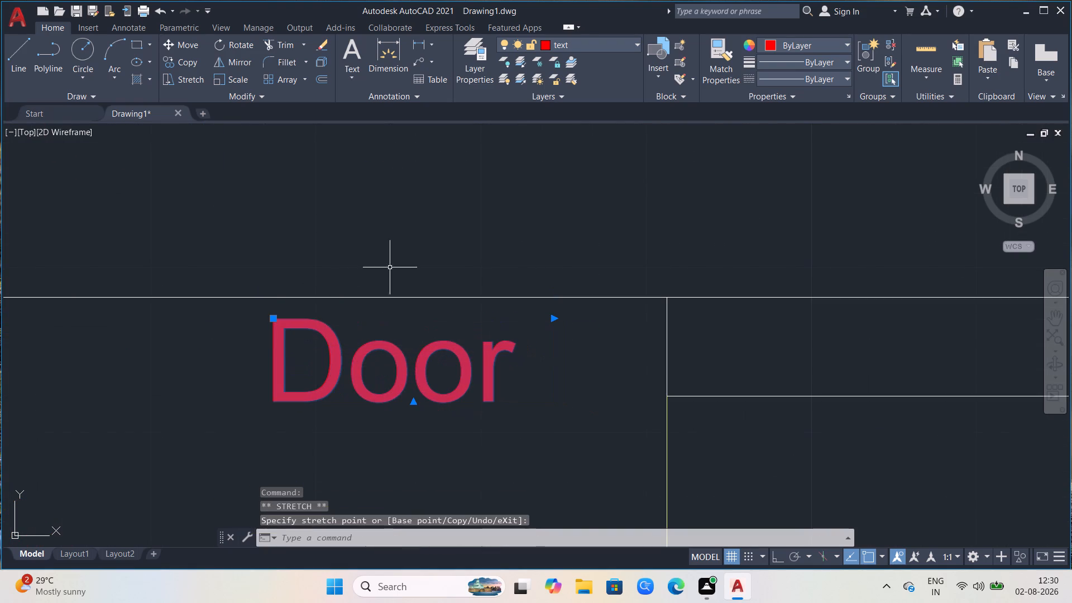
# Look over the lounge, car porch, staircase and open lane for door openings still lacking a Door label.
pyautogui.scroll(-1, 458, 243)
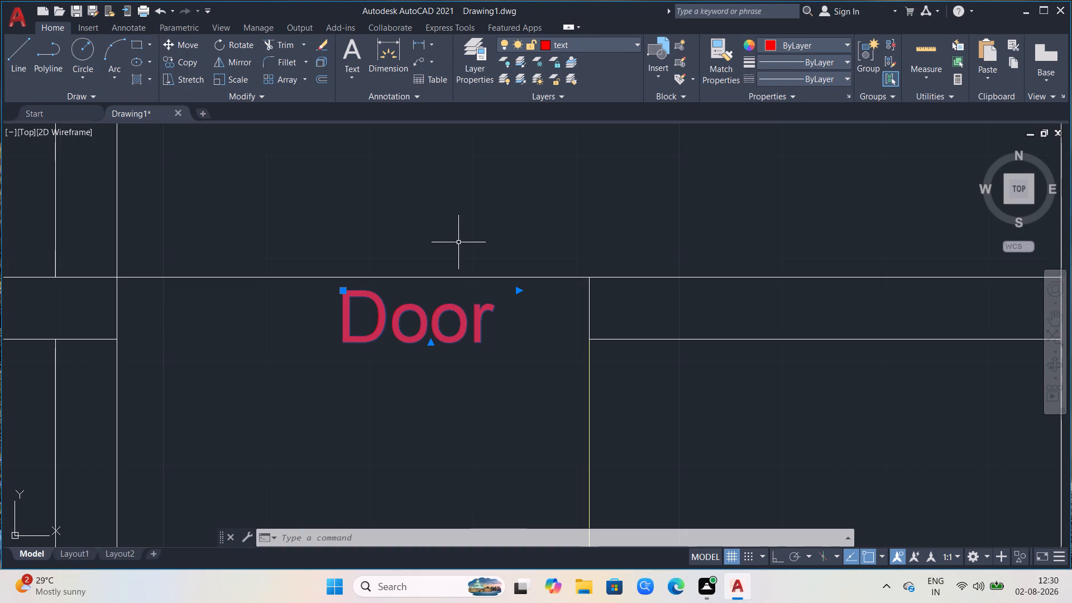
pyautogui.scroll(-2, 560, 264)
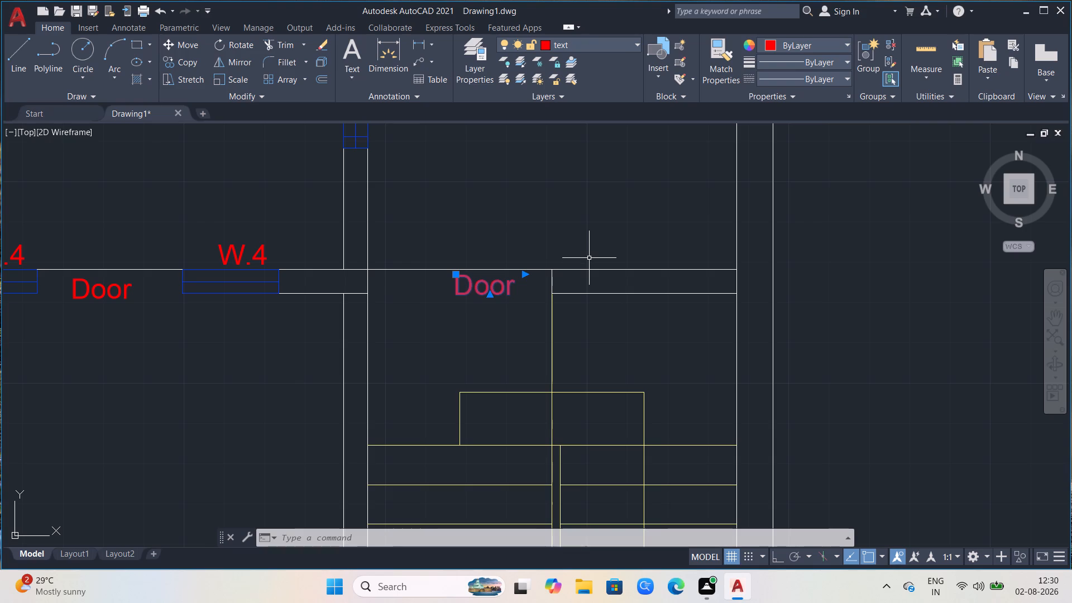
pyautogui.scroll(-1, 588, 266)
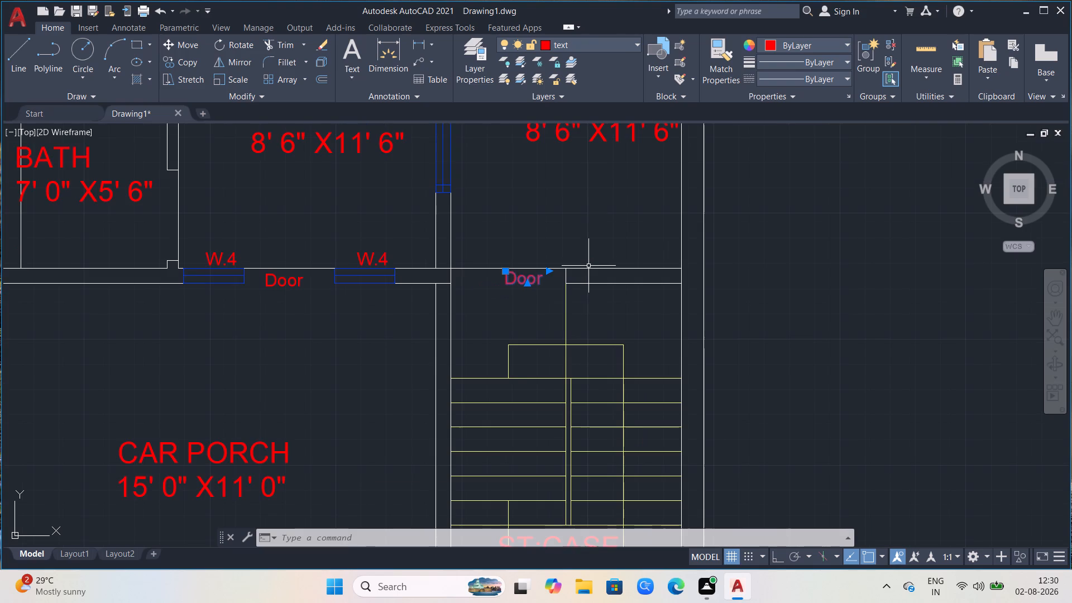
pyautogui.scroll(-2, 516, 246)
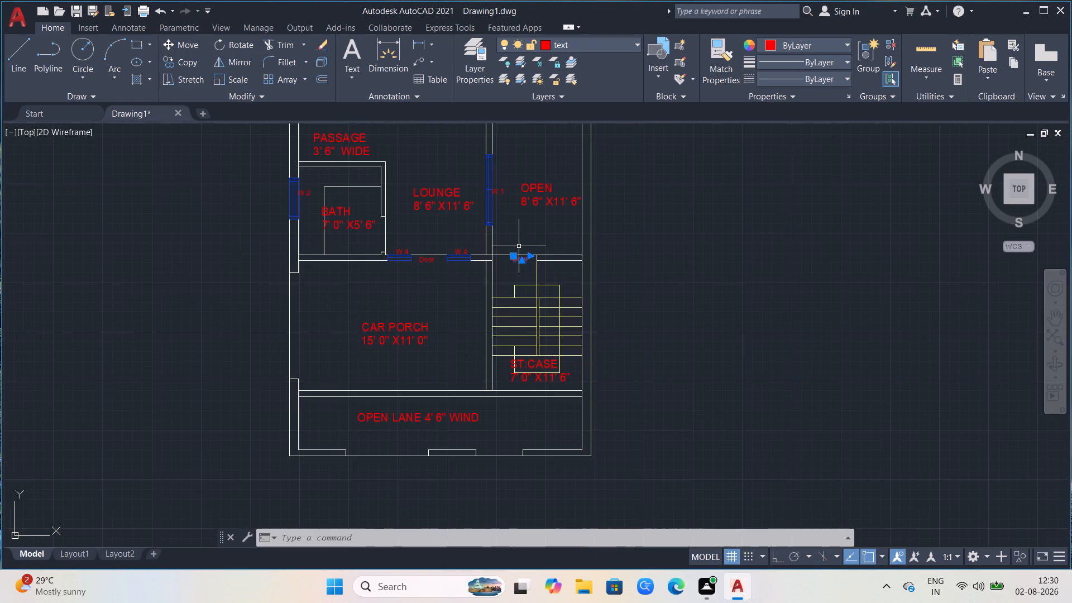
pyautogui.scroll(-1, 577, 238)
pyautogui.scroll(2, 477, 226)
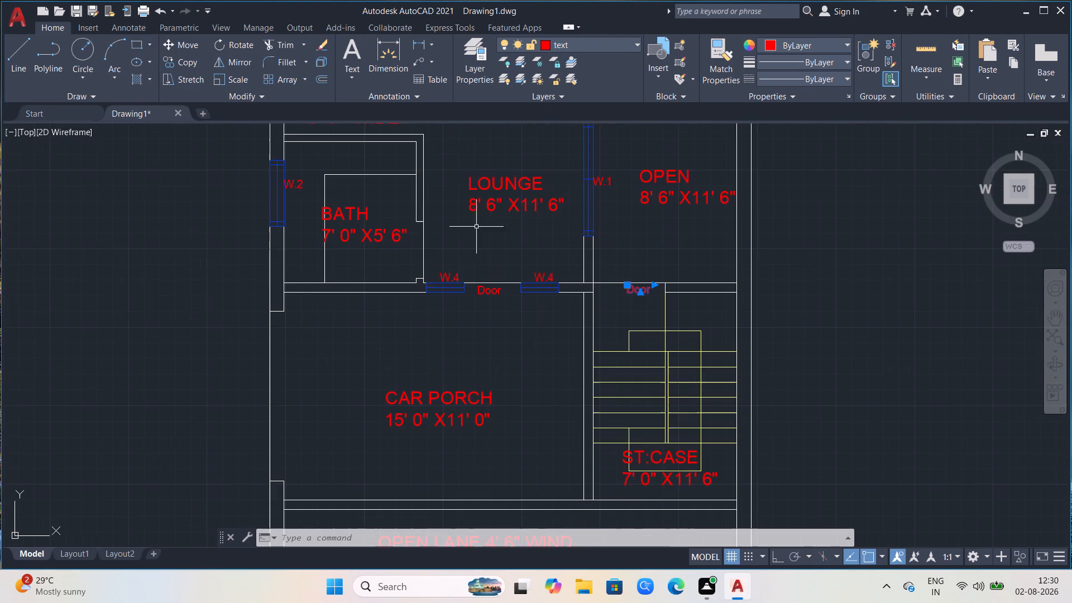
pyautogui.scroll(-1, 473, 293)
pyautogui.scroll(1, 595, 324)
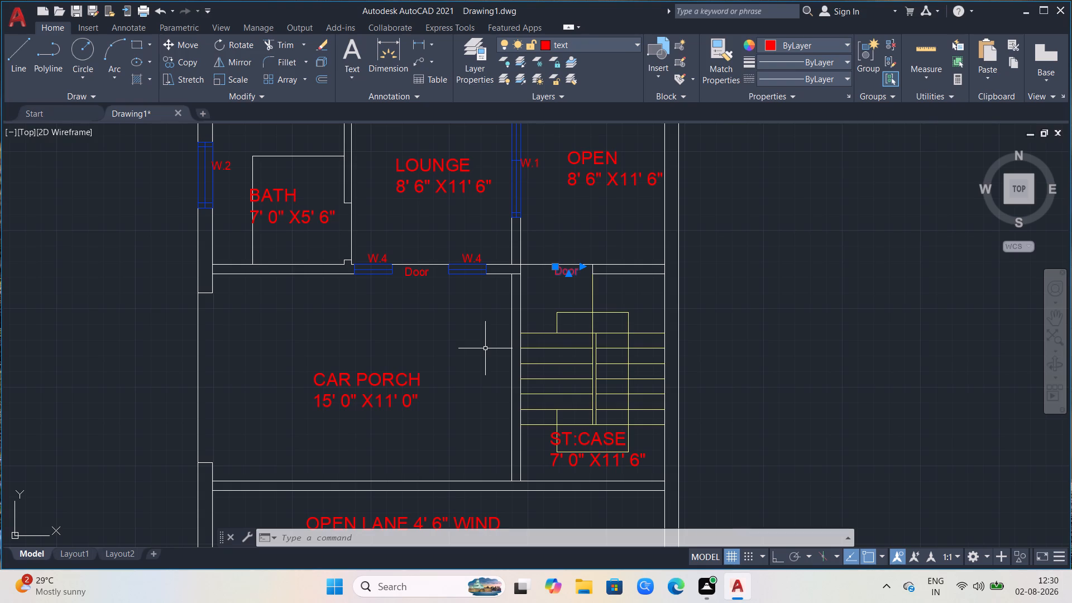
# Copy the Door label between the W.4 windows into both openings of the open lane's outer wall.
pyautogui.click(405, 268)
pyautogui.click(406, 269)
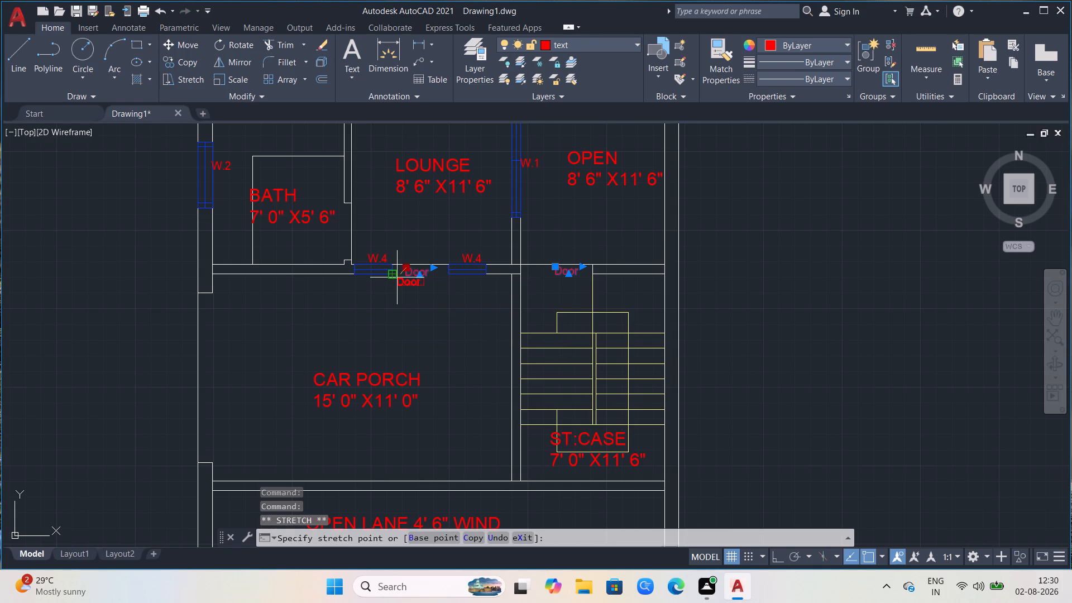
pyautogui.press('c')
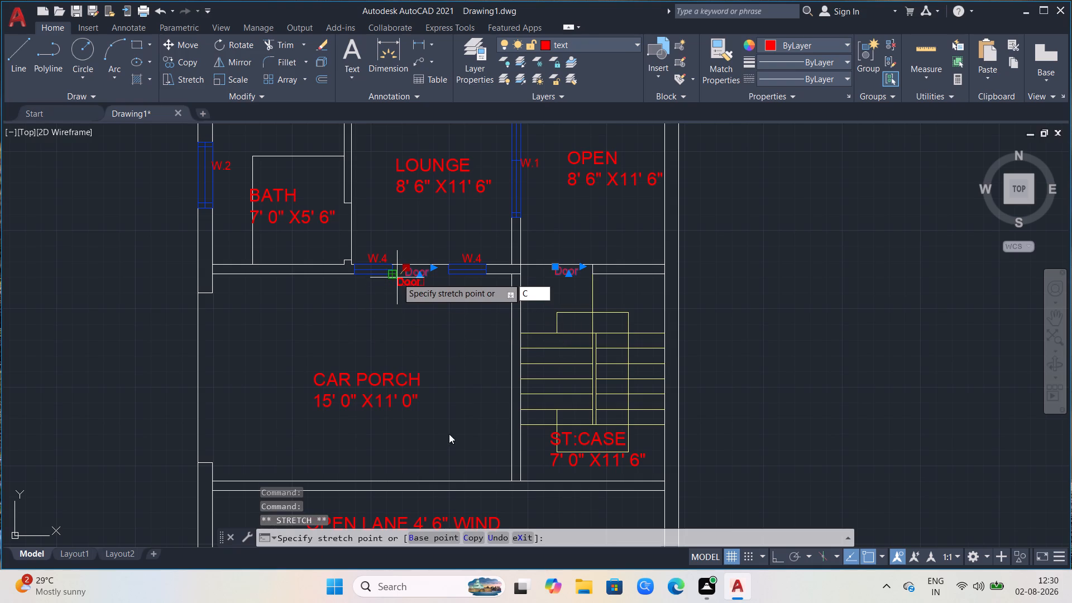
pyautogui.click(478, 538)
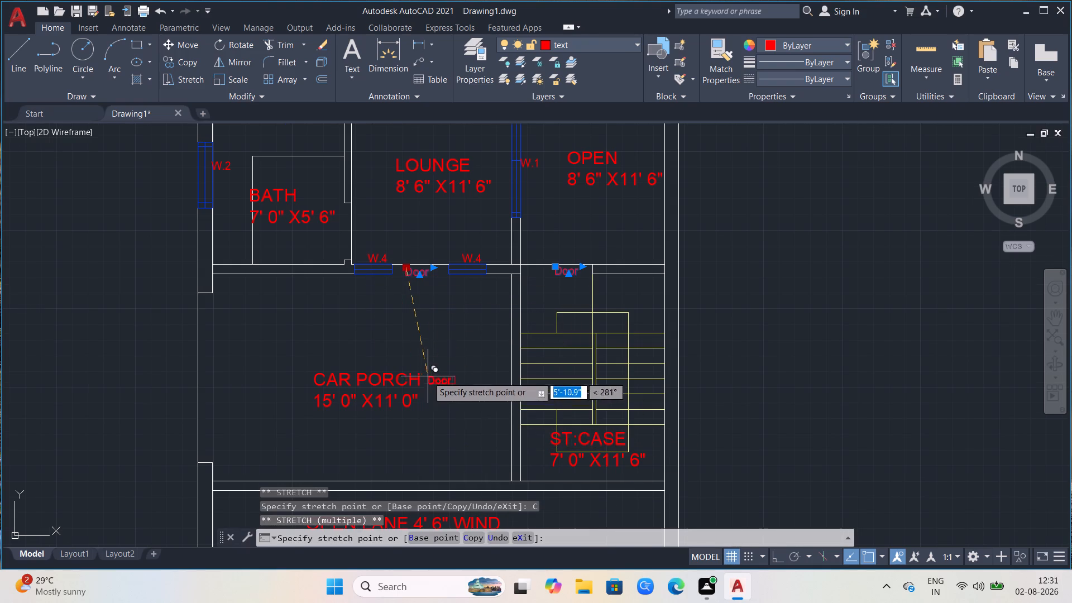
pyautogui.scroll(-1, 429, 376)
pyautogui.scroll(2, 345, 503)
pyautogui.scroll(-1, 777, 373)
pyautogui.scroll(4, 529, 456)
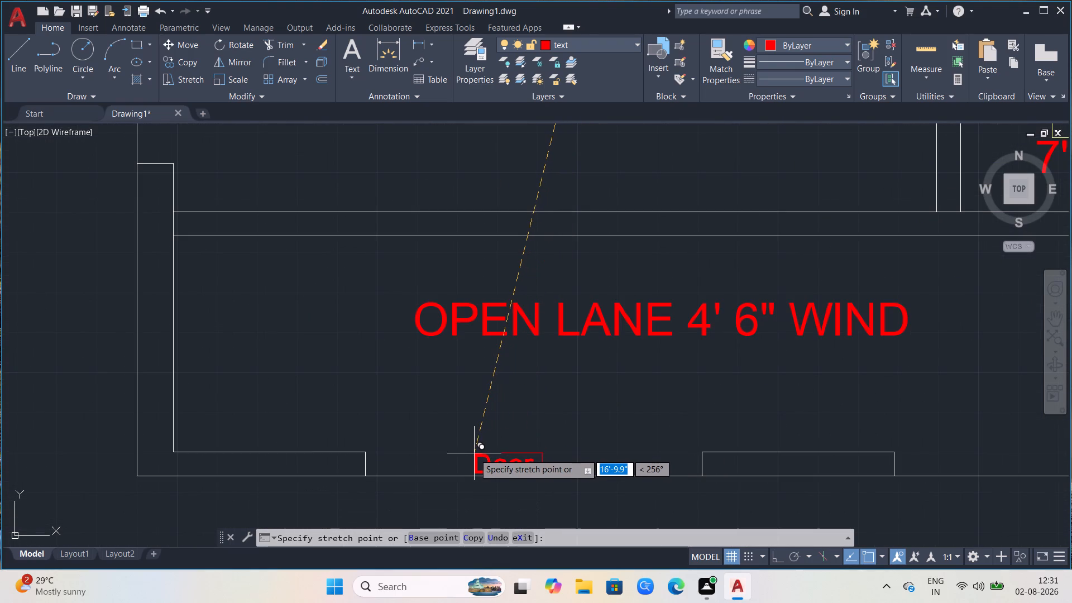
pyautogui.click(472, 456)
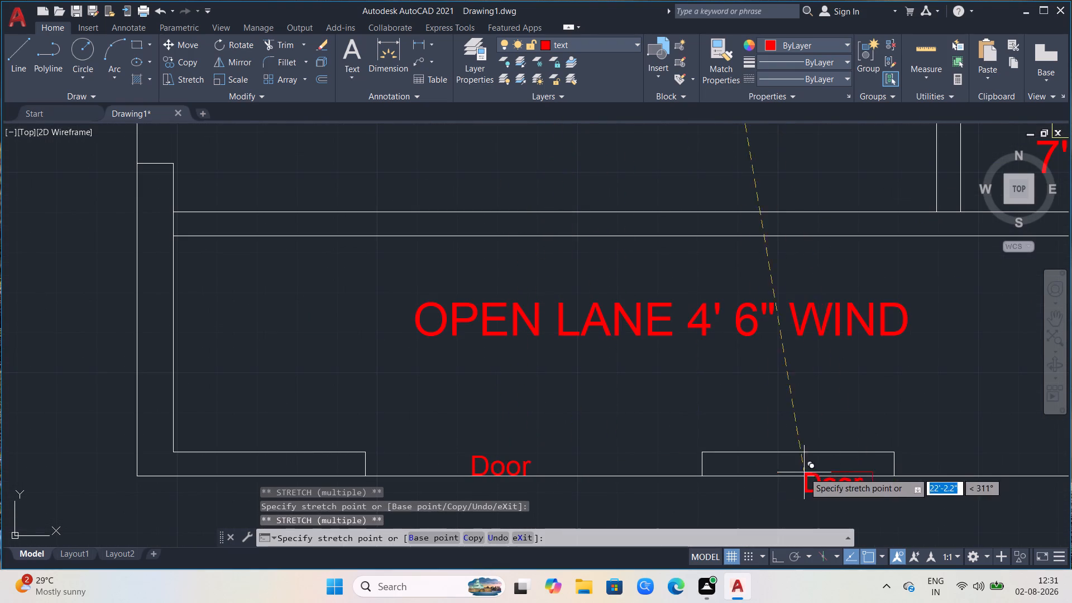
pyautogui.scroll(-2, 767, 473)
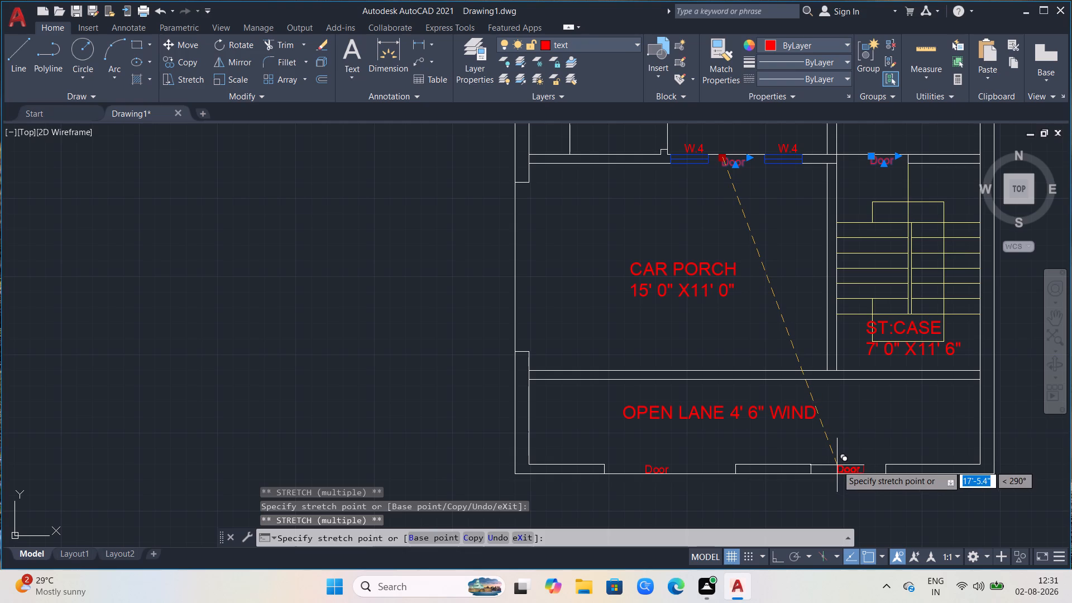
pyautogui.click(837, 465)
# Place further copies of the Door label on the staircase's upper treads and at the car porch's outer-wall opening.
pyautogui.scroll(-2, 536, 399)
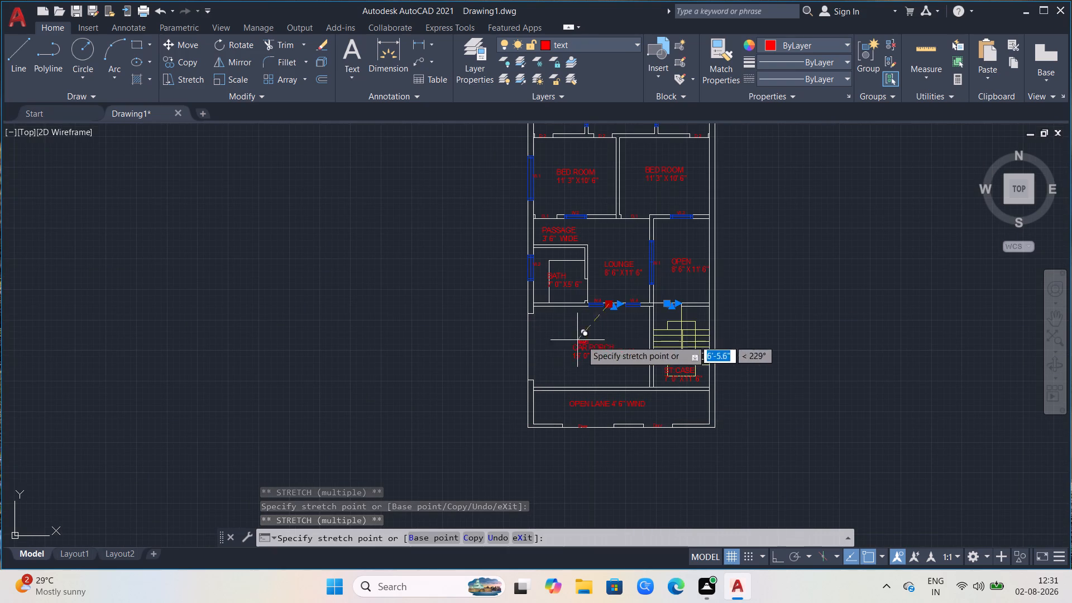
pyautogui.scroll(3, 667, 339)
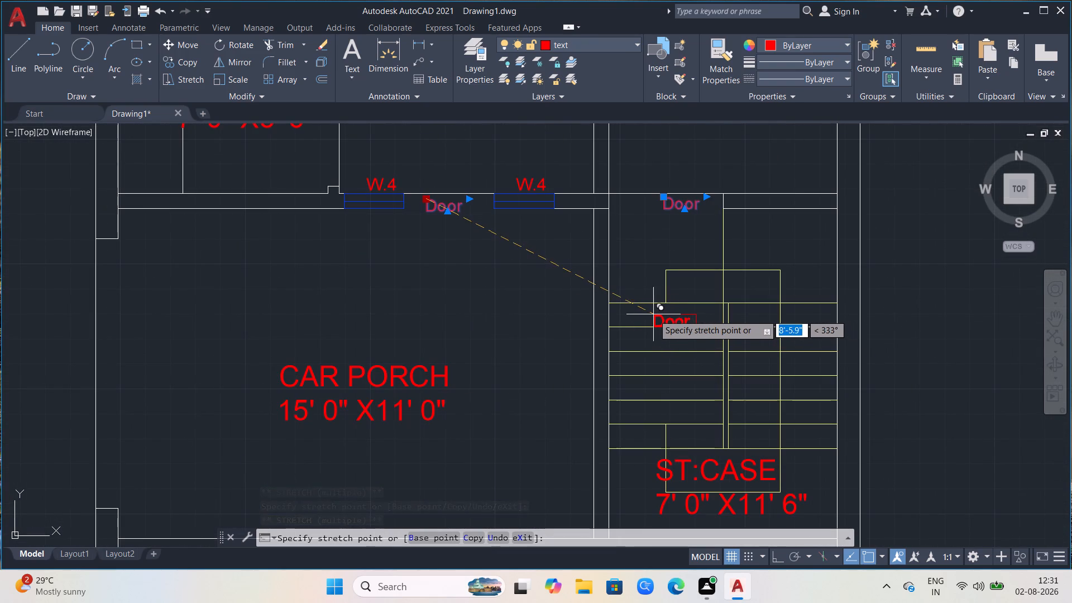
pyautogui.click(652, 312)
pyautogui.scroll(-2, 289, 308)
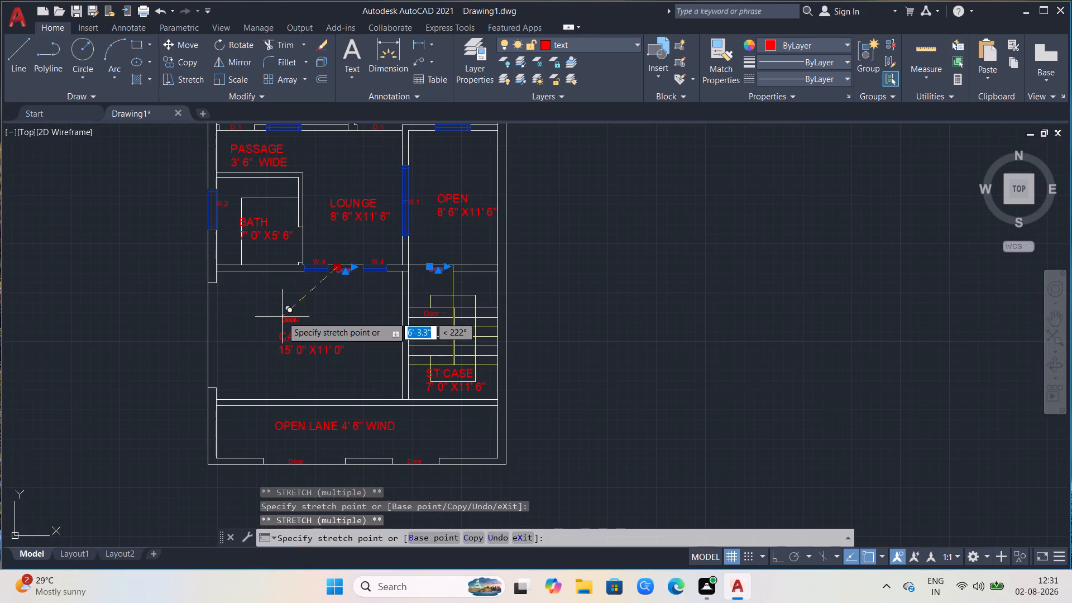
pyautogui.click(216, 314)
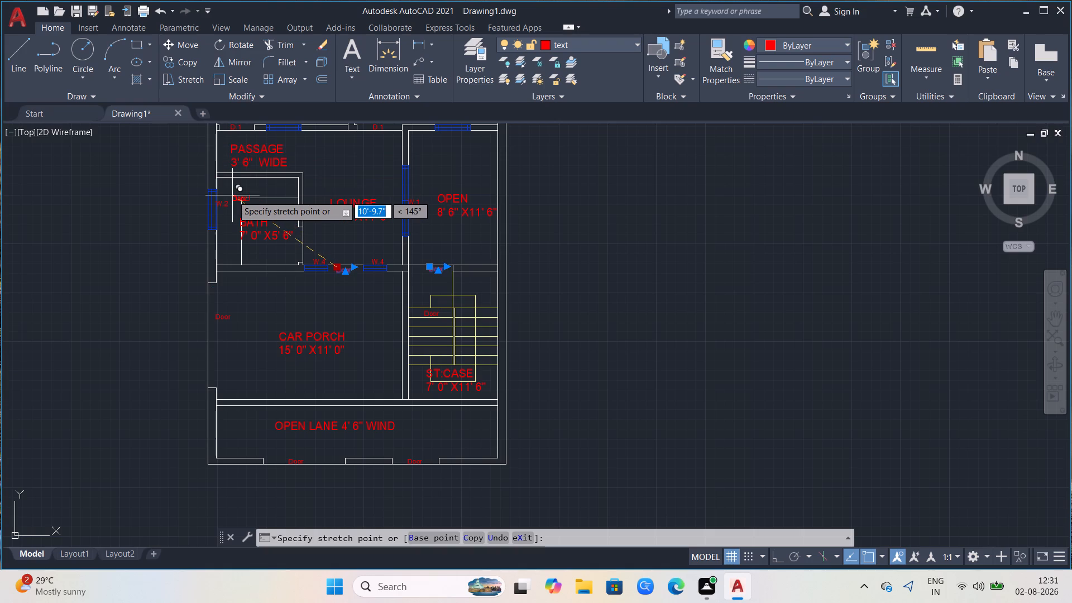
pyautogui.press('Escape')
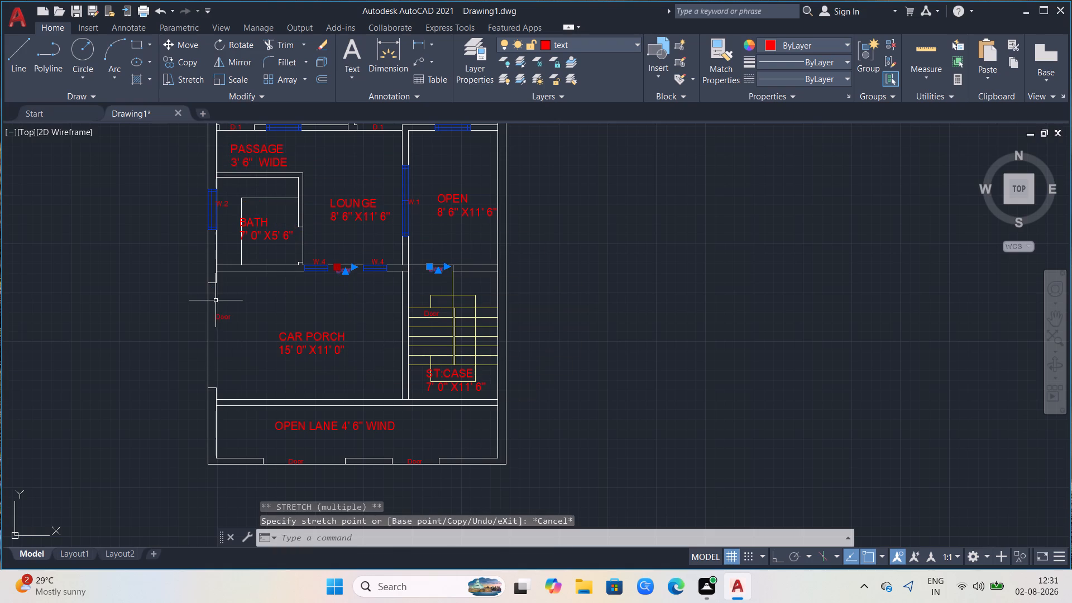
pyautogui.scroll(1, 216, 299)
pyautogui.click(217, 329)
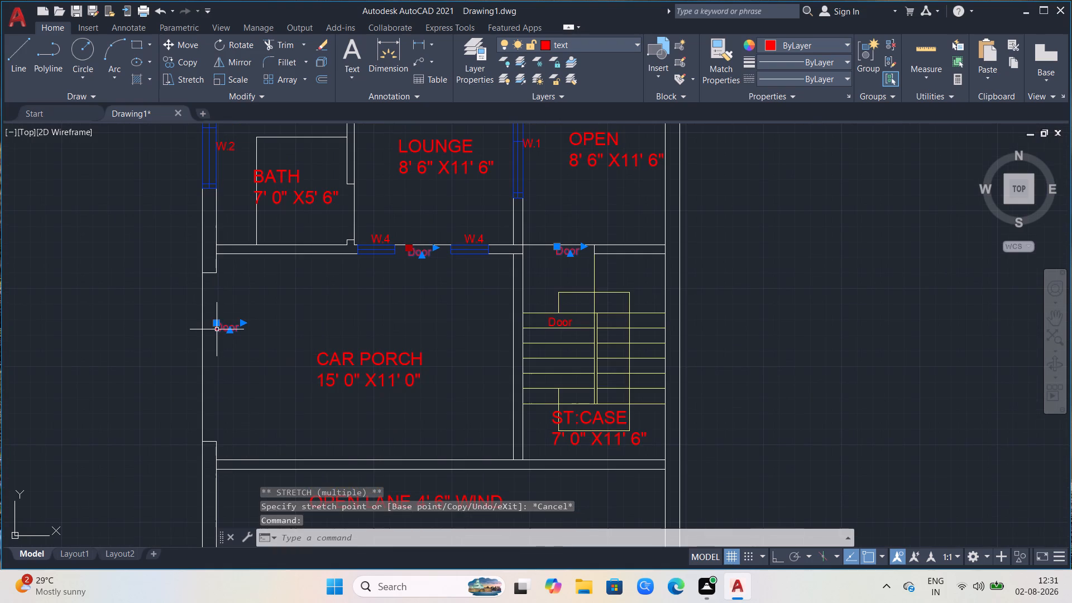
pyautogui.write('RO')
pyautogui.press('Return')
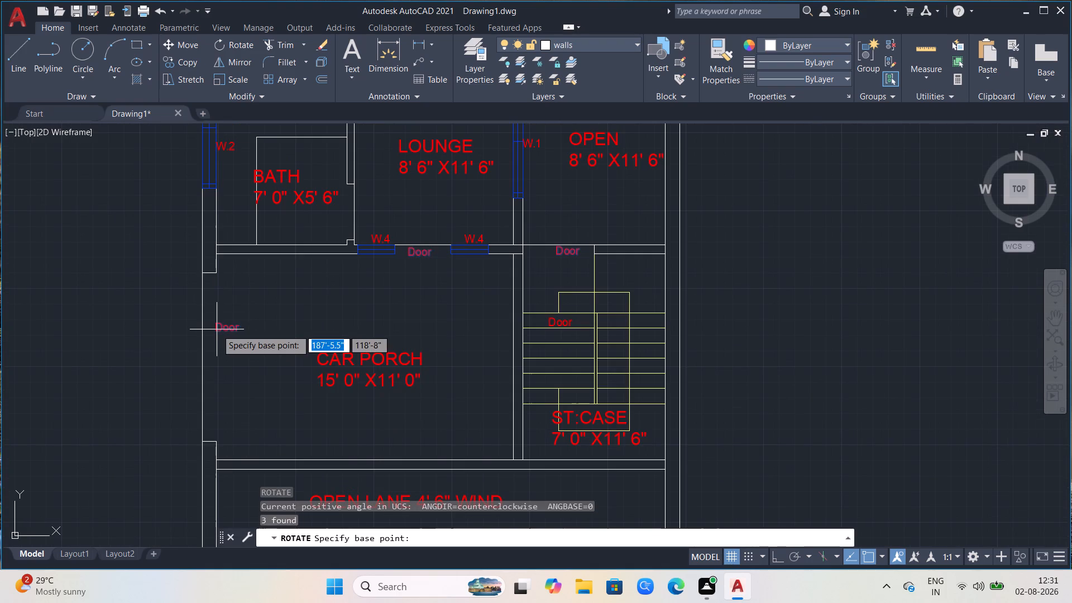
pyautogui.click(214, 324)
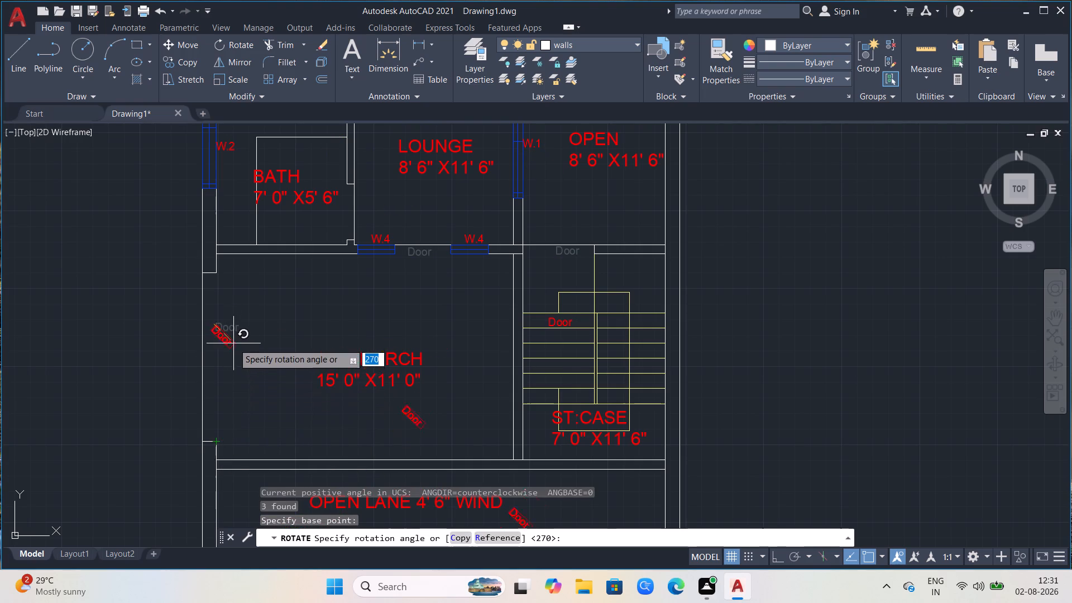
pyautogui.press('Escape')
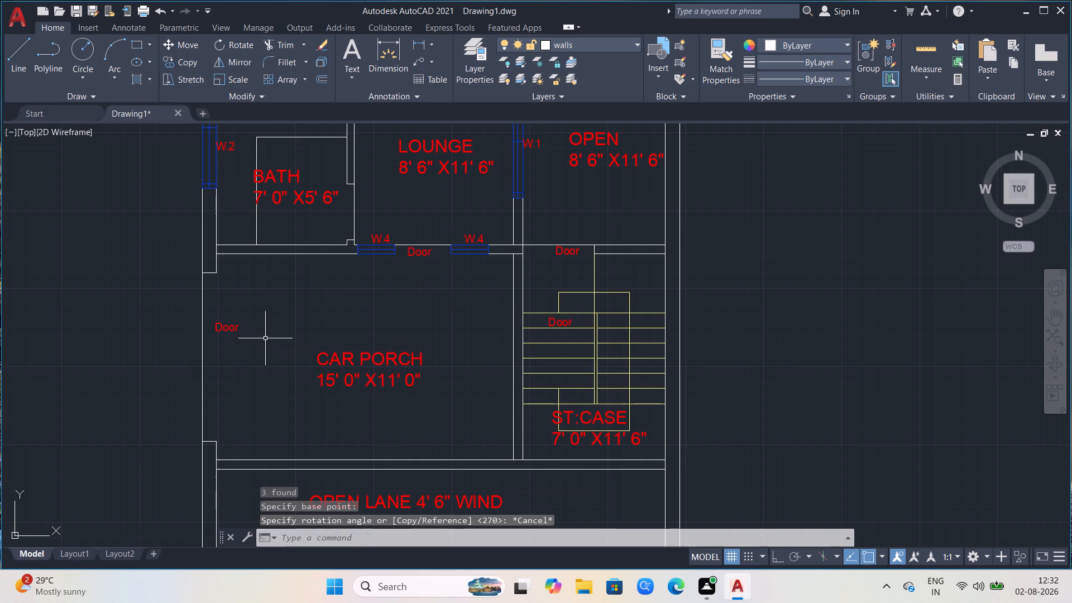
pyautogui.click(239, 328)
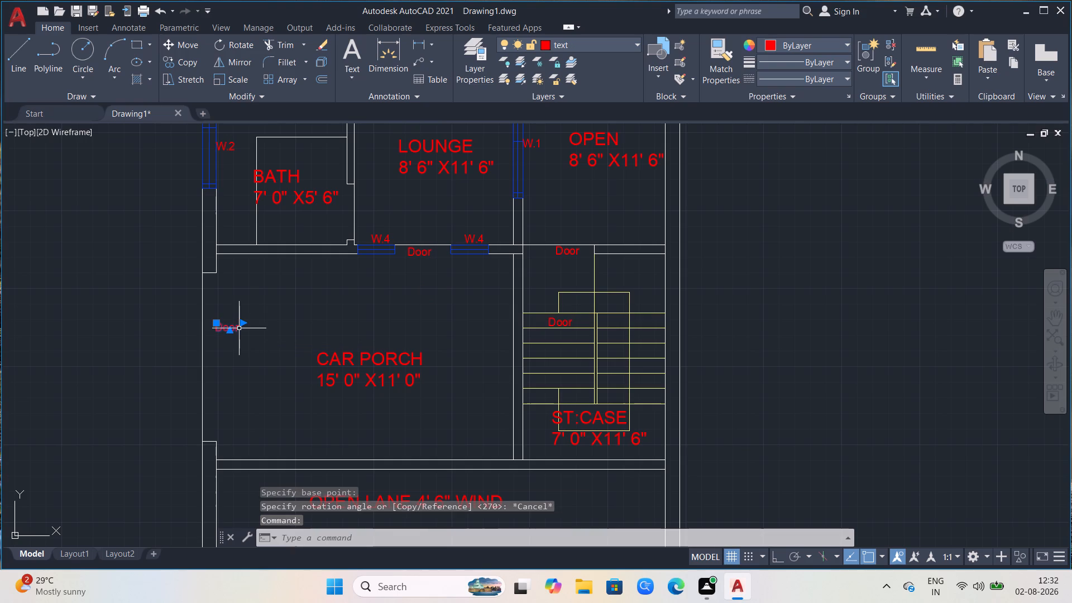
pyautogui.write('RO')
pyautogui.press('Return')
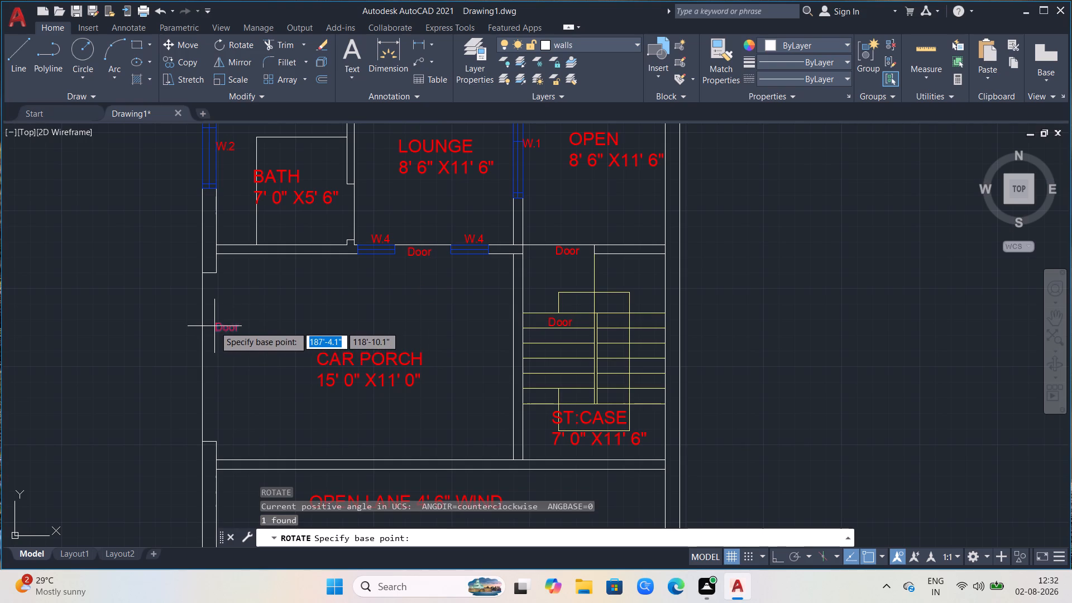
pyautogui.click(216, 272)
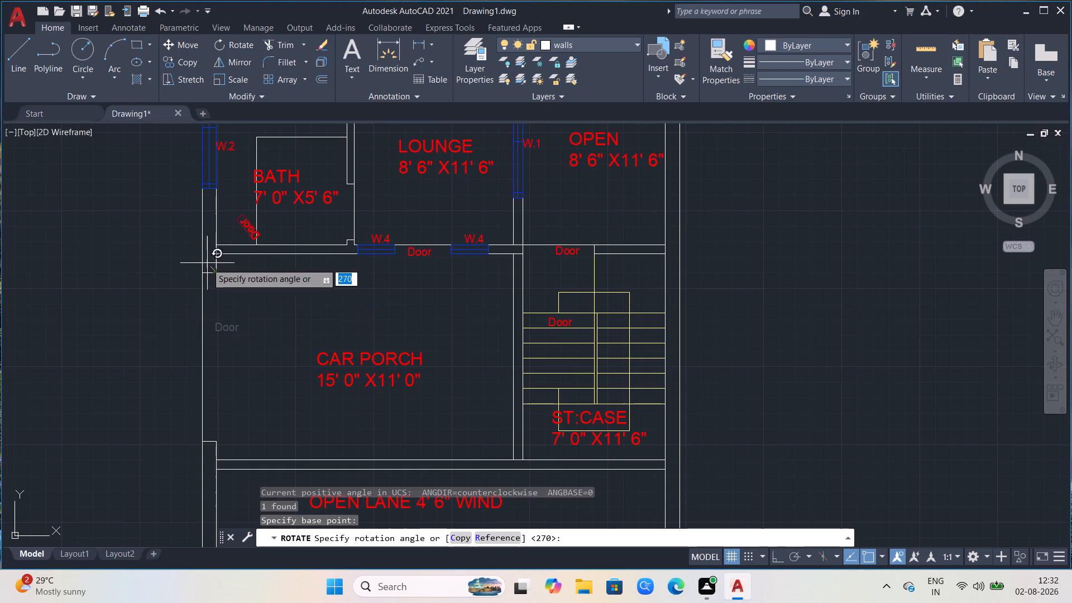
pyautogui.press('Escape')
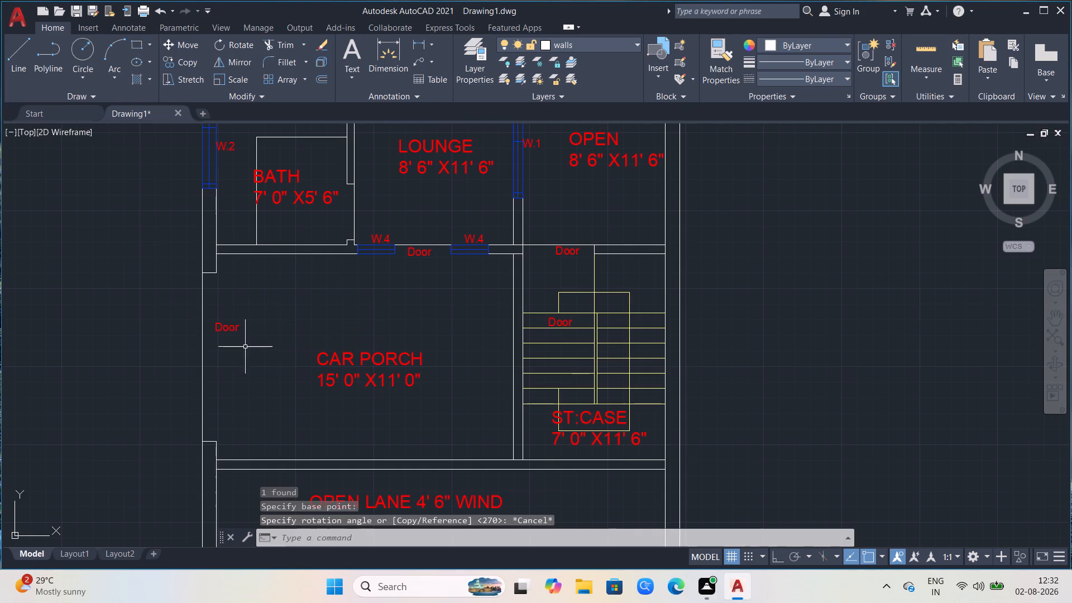
# Rotate the Door label at the car porch's outer-wall opening by 270° about its insertion corner so it runs along the wall.
pyautogui.click(224, 326)
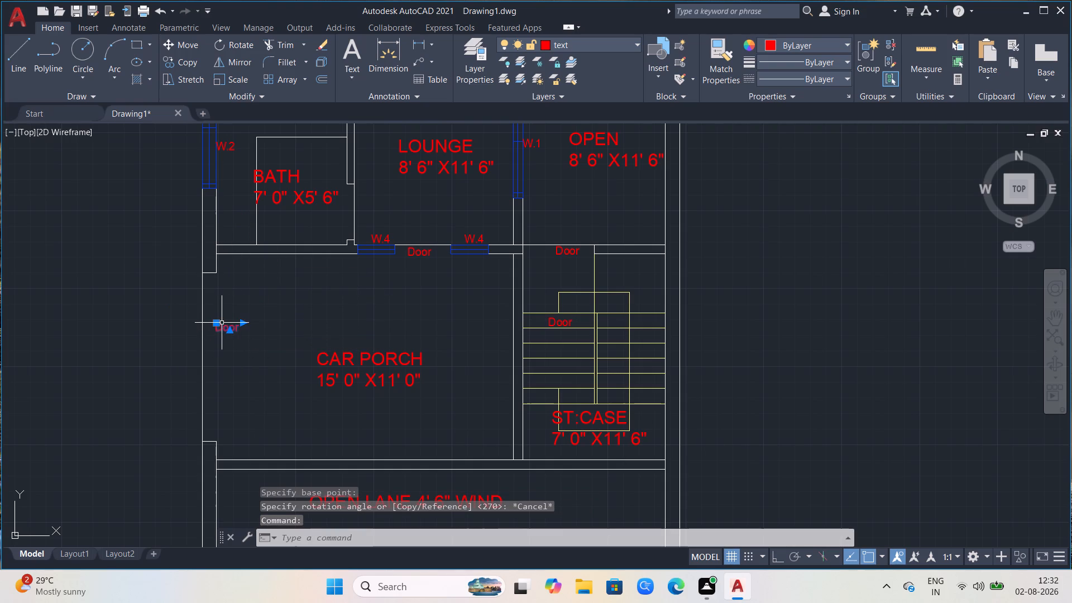
pyautogui.click(216, 324)
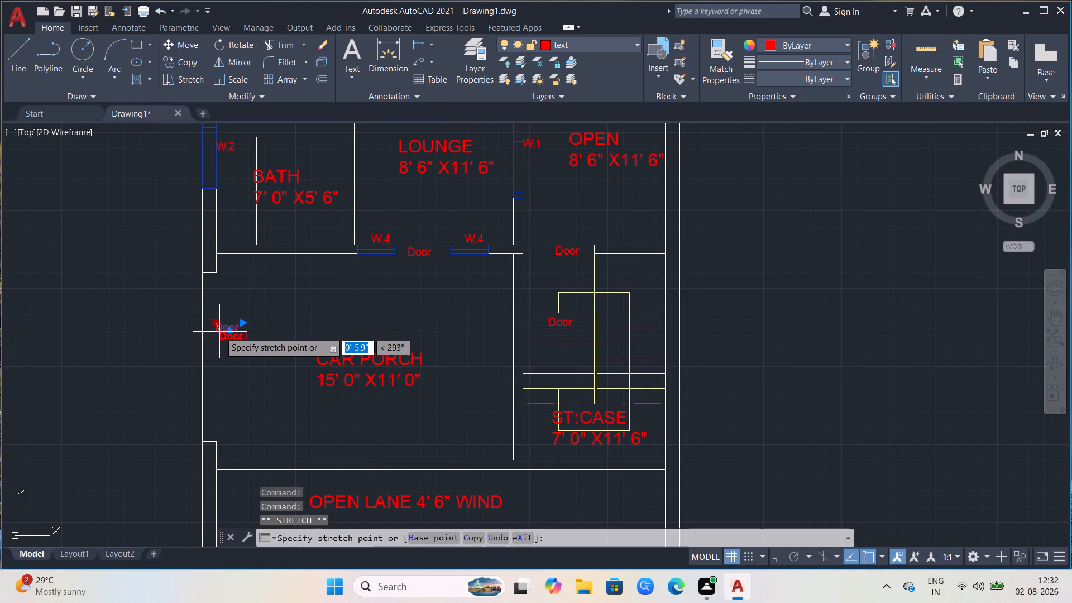
pyautogui.press('Escape')
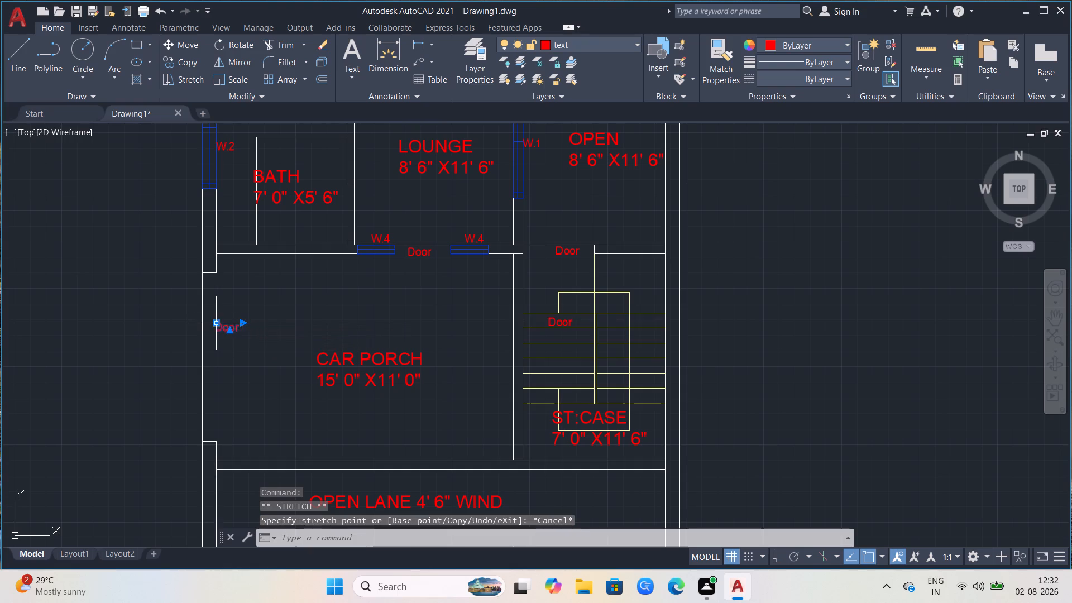
pyautogui.press('r')
pyautogui.press('o')
pyautogui.press('Return')
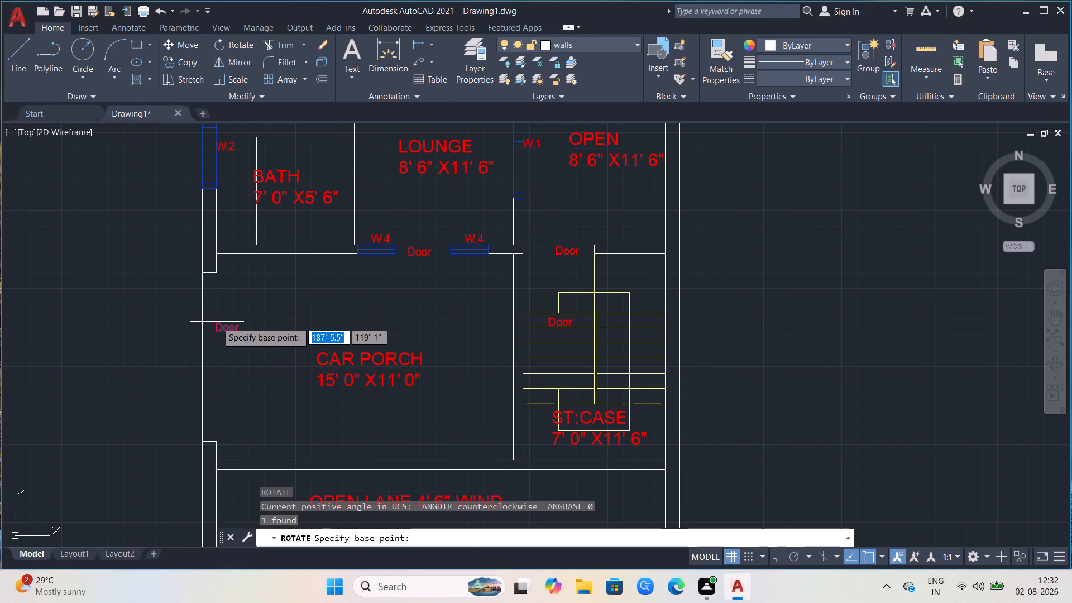
pyautogui.click(217, 322)
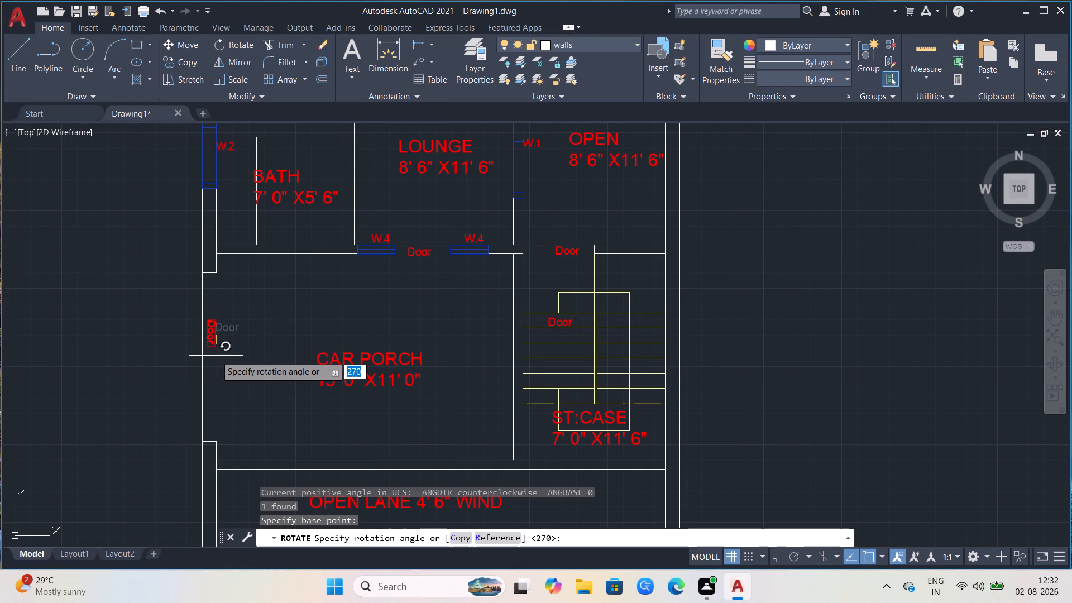
pyautogui.click(216, 356)
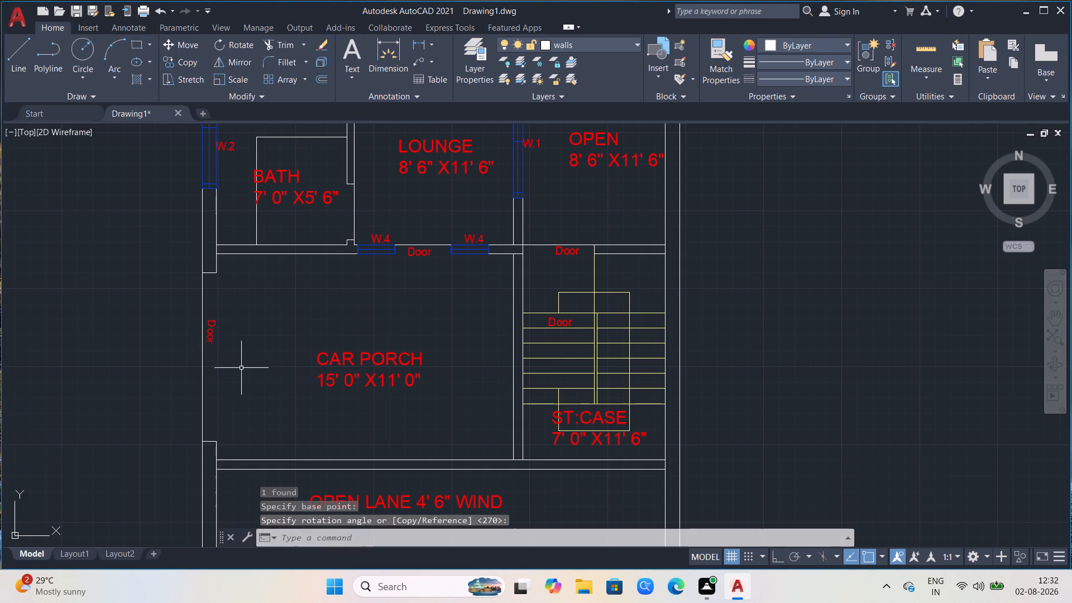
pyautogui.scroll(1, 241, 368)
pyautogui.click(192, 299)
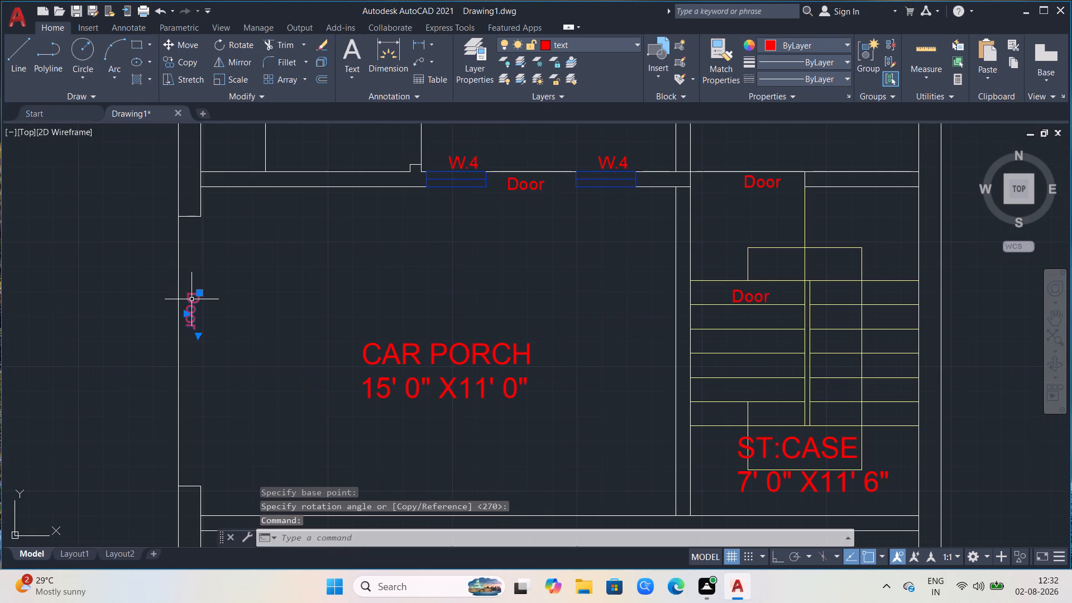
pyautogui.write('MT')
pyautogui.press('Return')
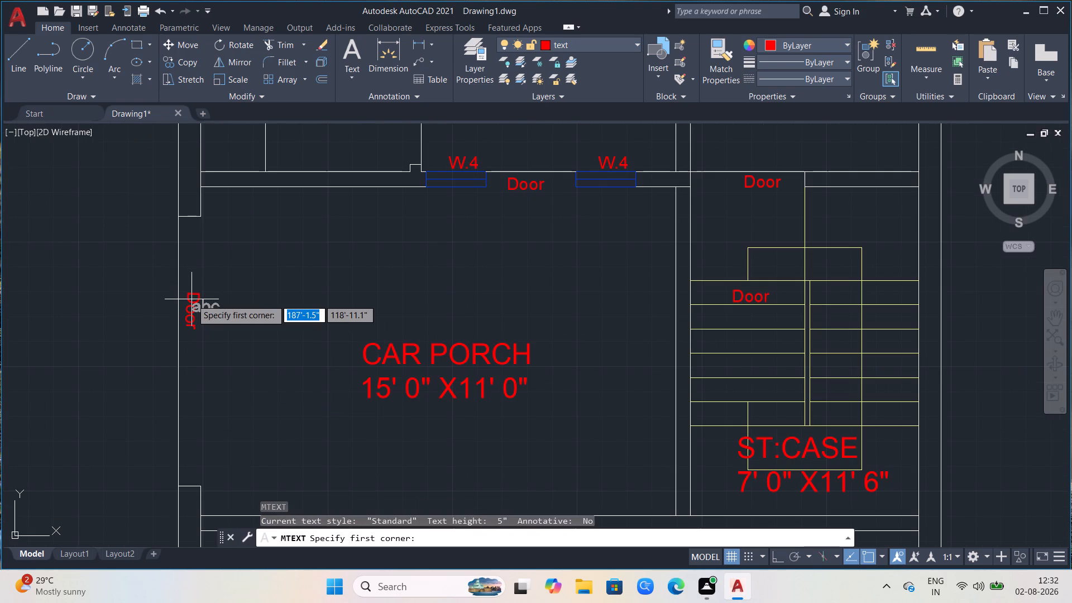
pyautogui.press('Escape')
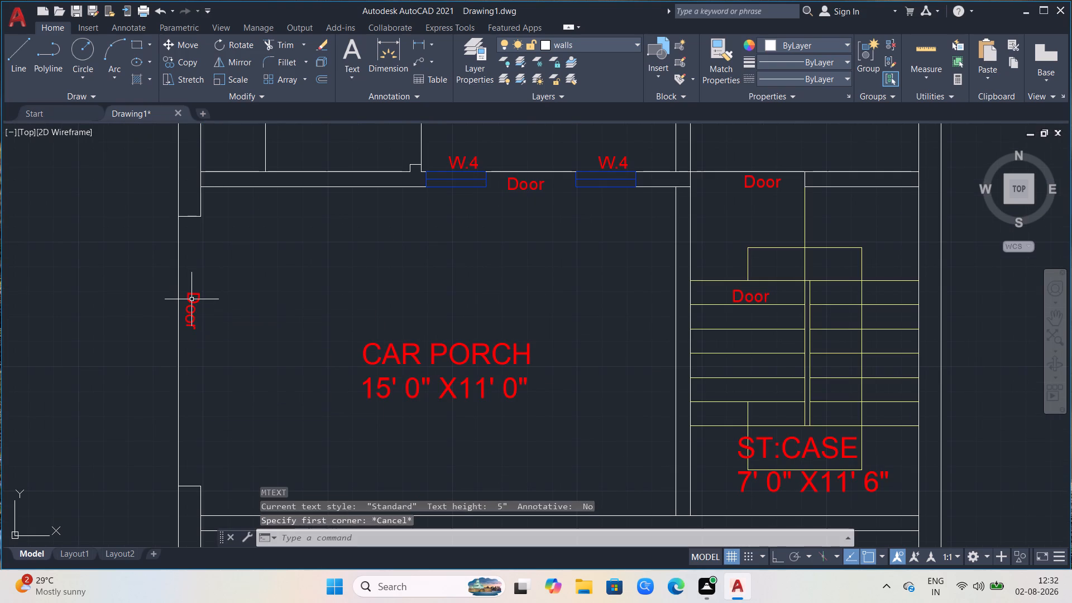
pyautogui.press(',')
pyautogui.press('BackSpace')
# Change the text of the rotated Door label at the car porch's outer-wall opening to GATE.
pyautogui.press('m')
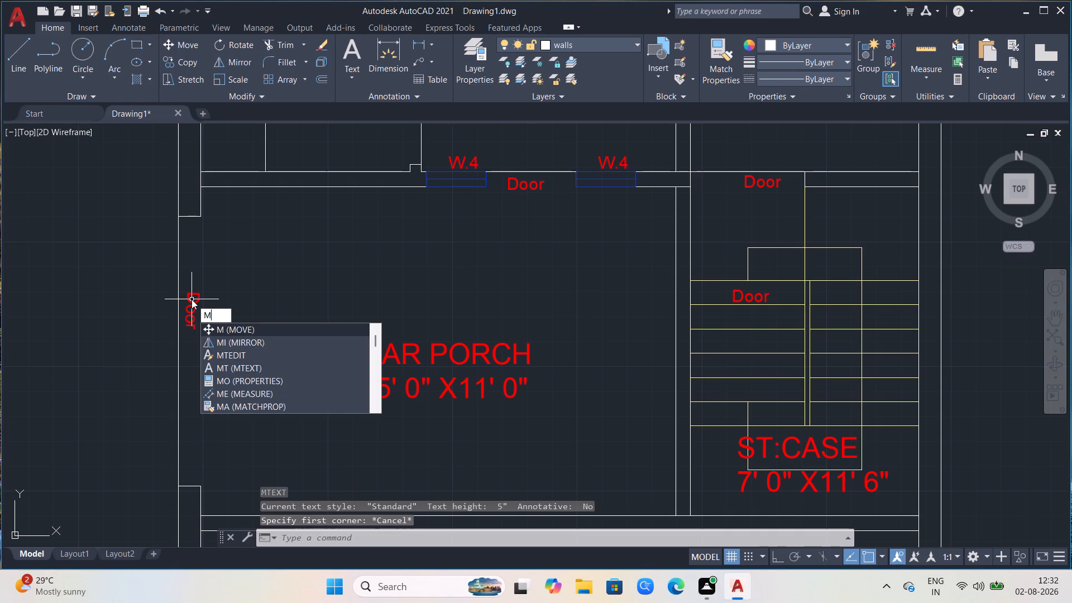
pyautogui.press('t')
pyautogui.click(250, 347)
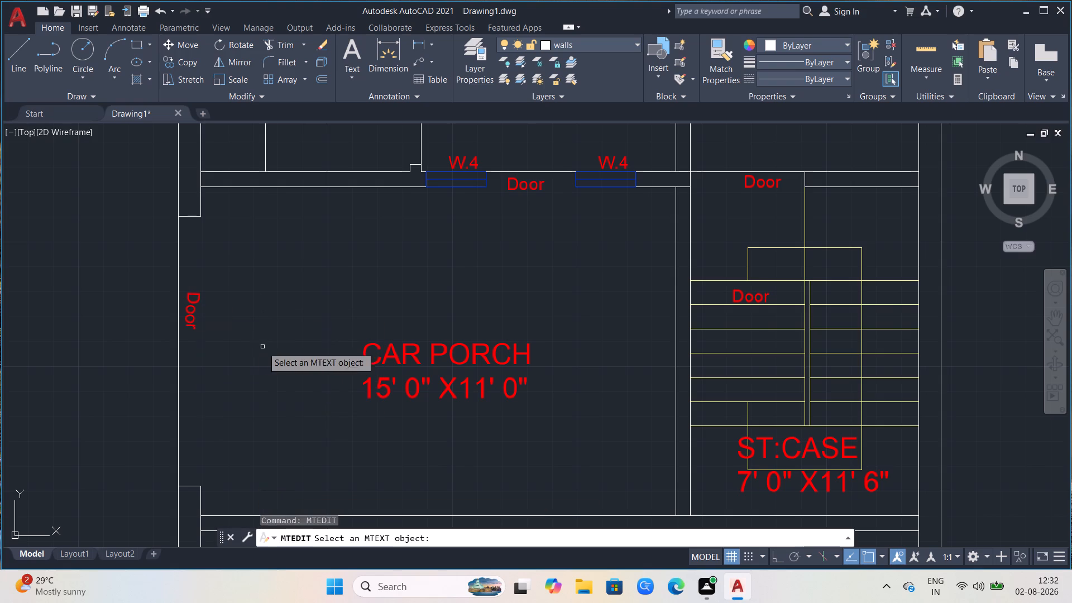
pyautogui.click(190, 307)
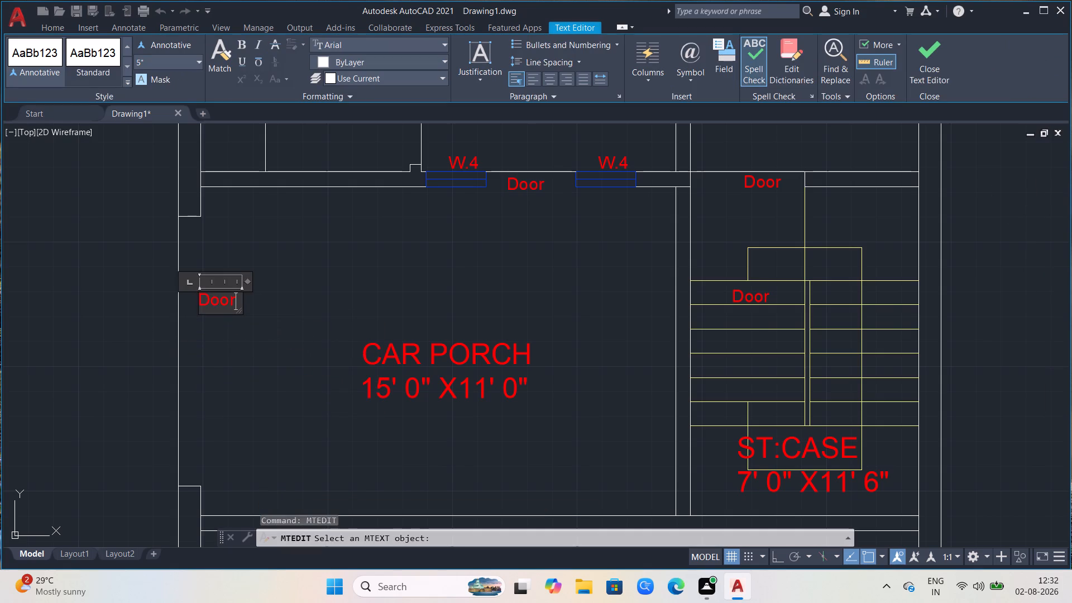
pyautogui.click(239, 301)
pyautogui.press('BackSpace')
pyautogui.press('BackSpace')
pyautogui.press('BackSpace')
pyautogui.press('BackSpace')
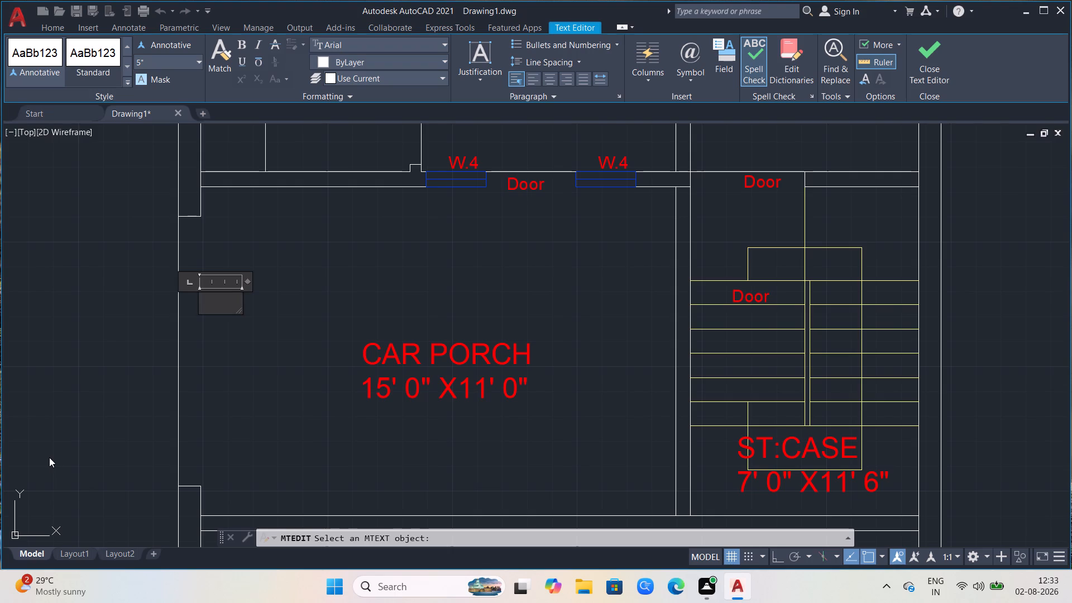
pyautogui.write('ST')
pyautogui.press('space')
pyautogui.press('BackSpace')
pyautogui.press('BackSpace')
pyautogui.press('BackSpace')
pyautogui.write('GATE')
pyautogui.press('space')
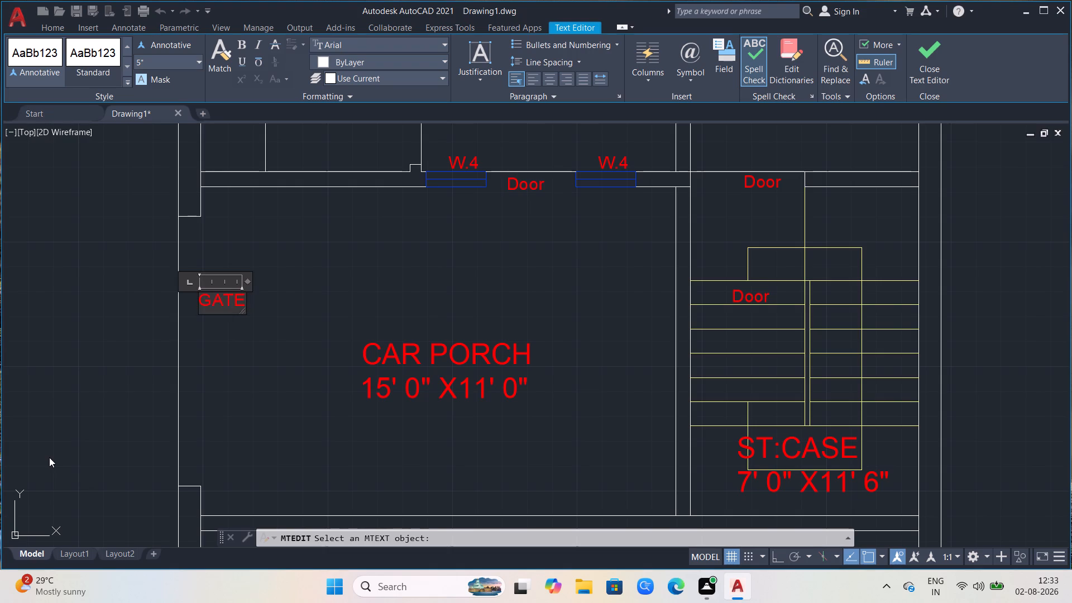
pyautogui.click(627, 237)
# Open the Door label in the open lane's outer-wall opening nearest the staircase for text editing.
pyautogui.scroll(-2, 459, 323)
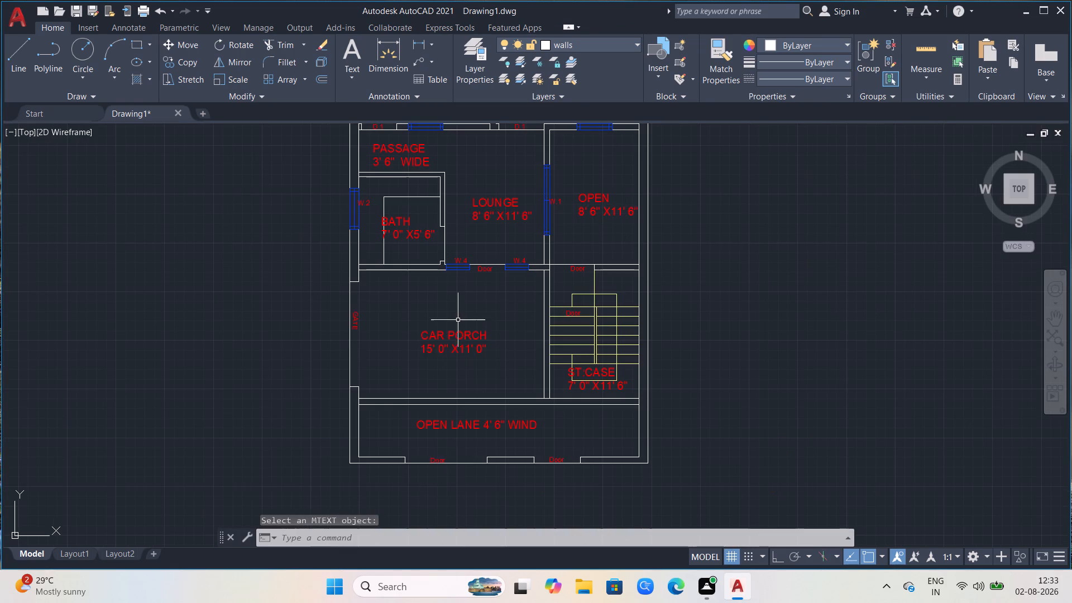
pyautogui.scroll(2, 508, 465)
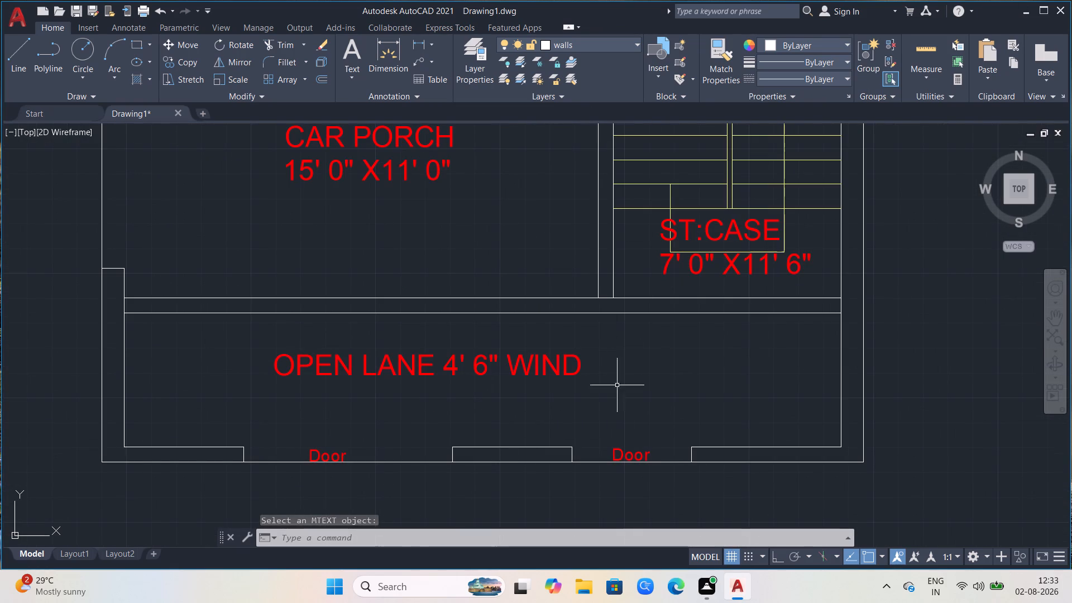
pyautogui.click(631, 452)
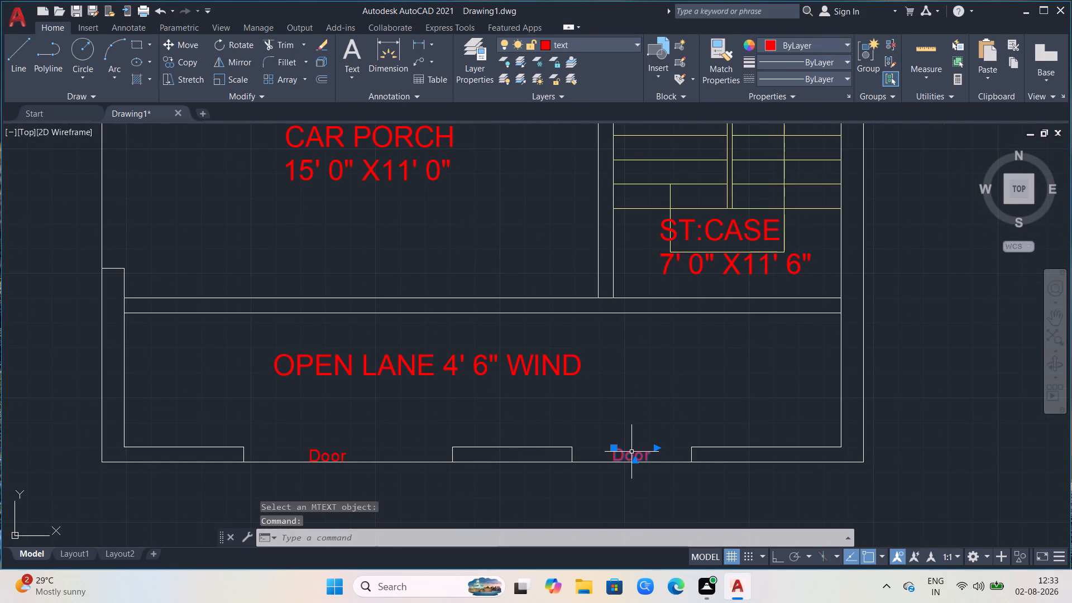
pyautogui.press('Return')
pyautogui.click(649, 454)
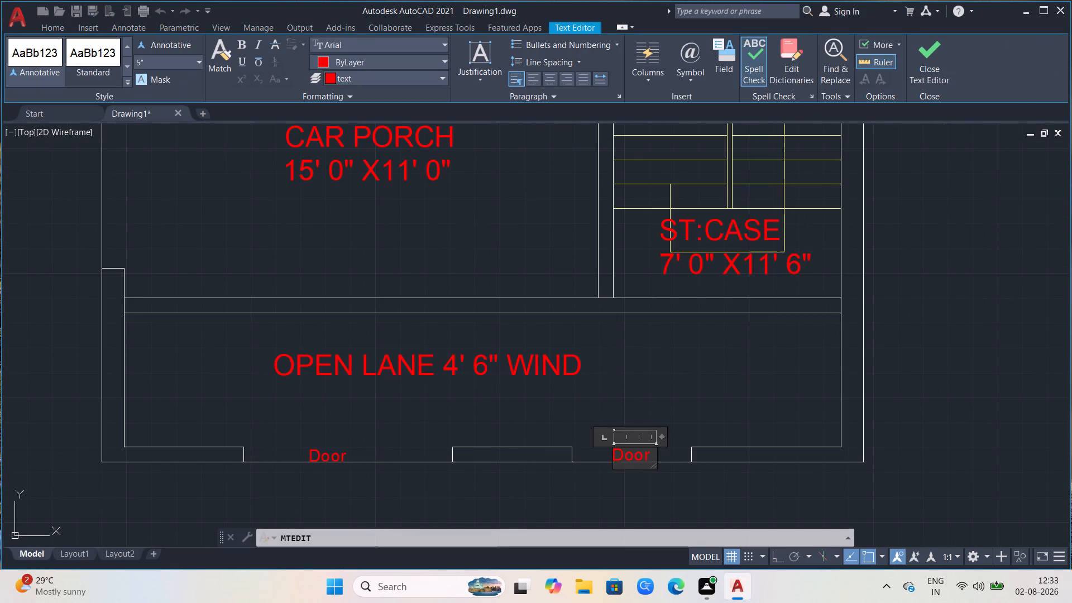
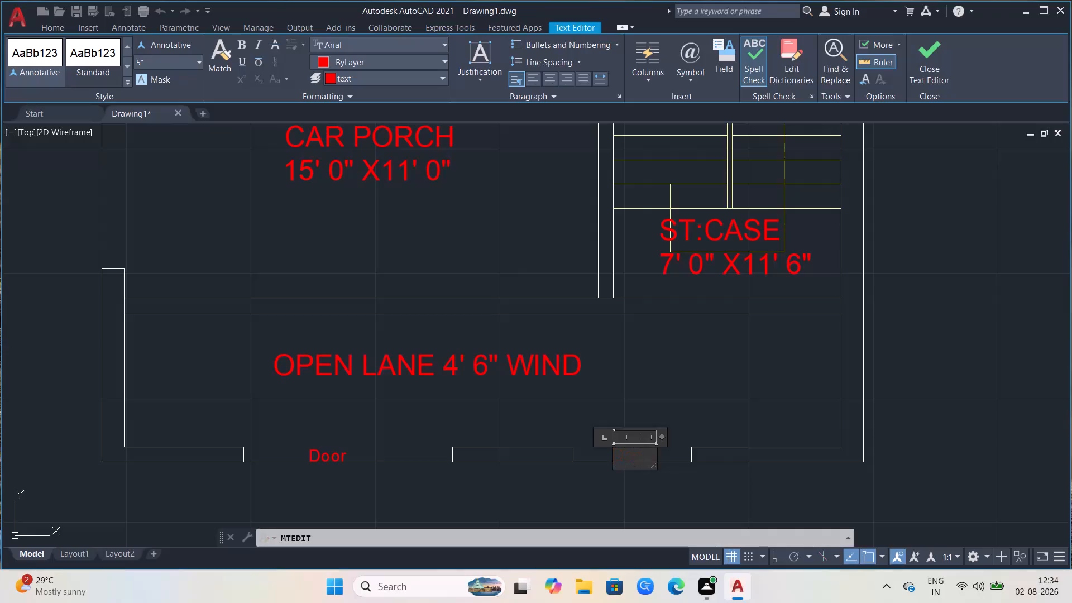
# Enter GATE as the text of the label in the open lane's outer-wall opening nearest the staircase.
pyautogui.write('GATE')
pyautogui.click(524, 499)
# Change the text of the Door label in the open lane's wider outer-wall opening to MAIN GATE.
pyautogui.click(320, 452)
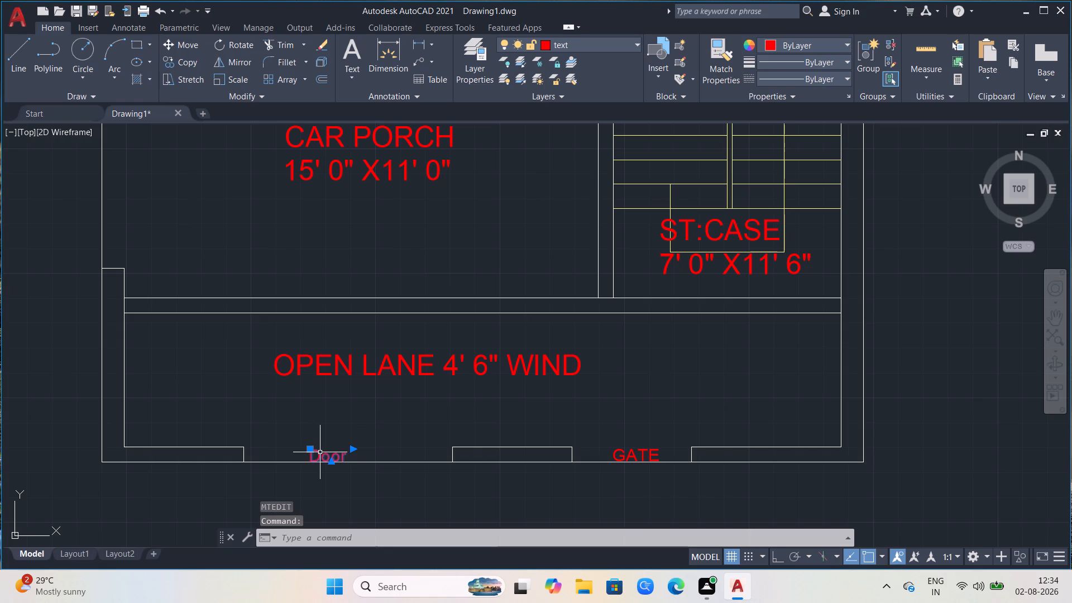
pyautogui.press('Return')
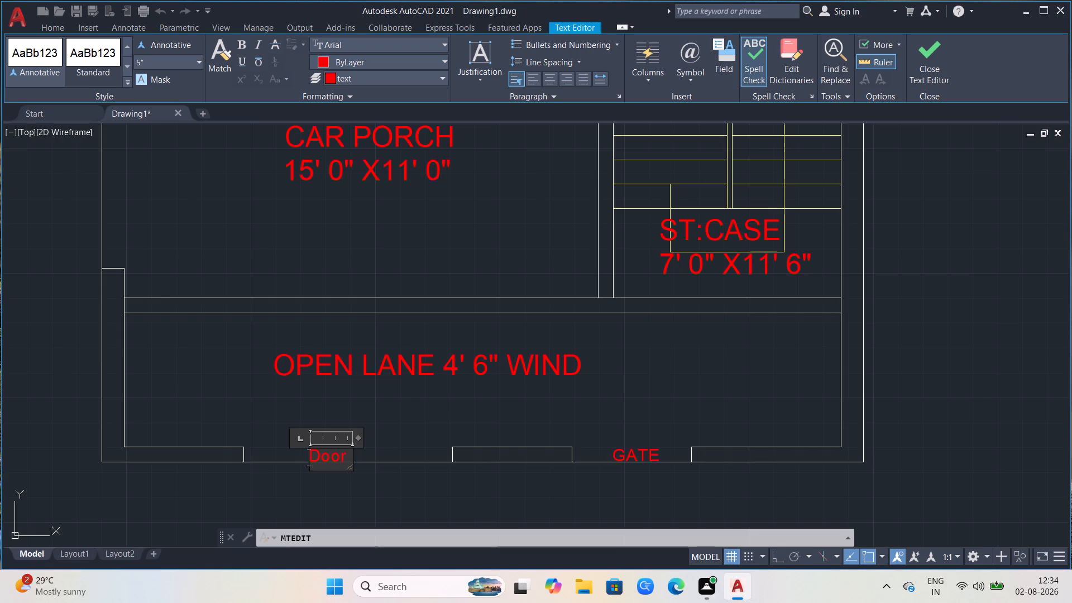
pyautogui.click(346, 461)
pyautogui.scroll(-3, 519, 233)
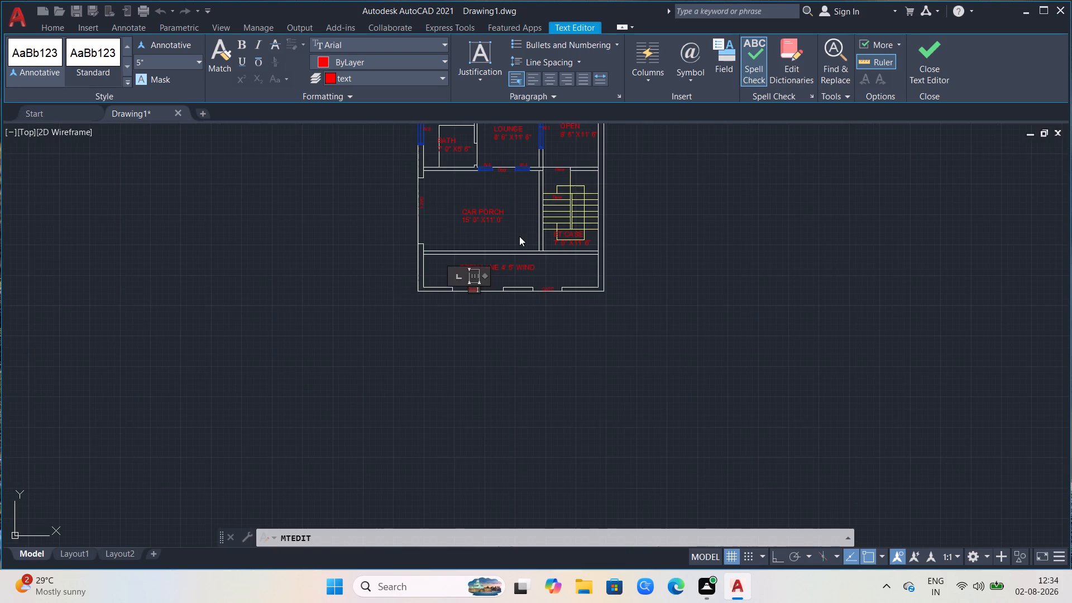
pyautogui.scroll(-2, 614, 284)
pyautogui.scroll(2, 697, 147)
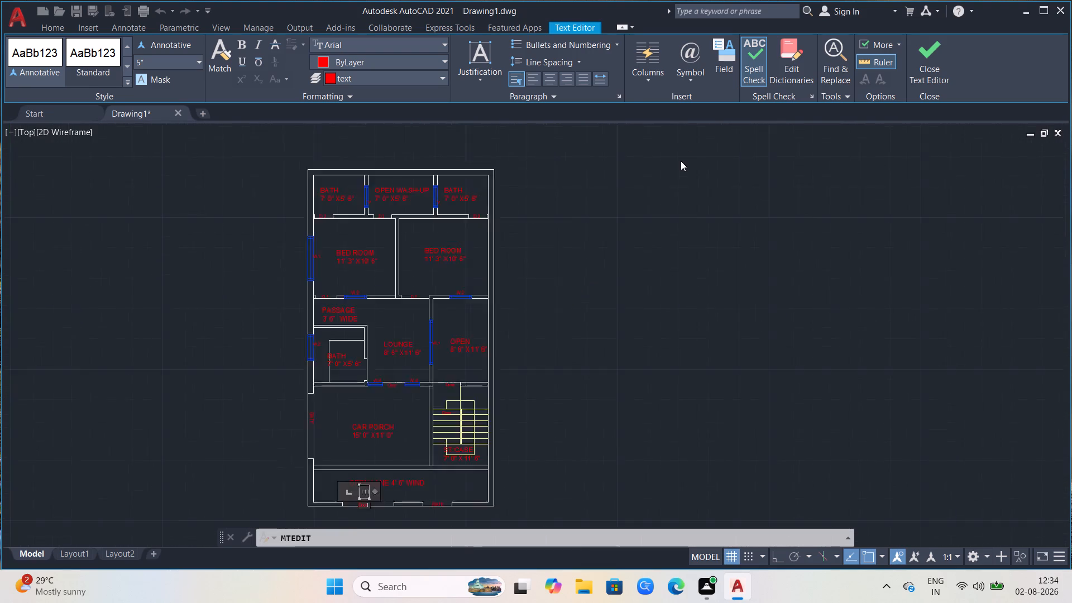
pyautogui.scroll(1, 681, 161)
pyautogui.scroll(-2, 577, 174)
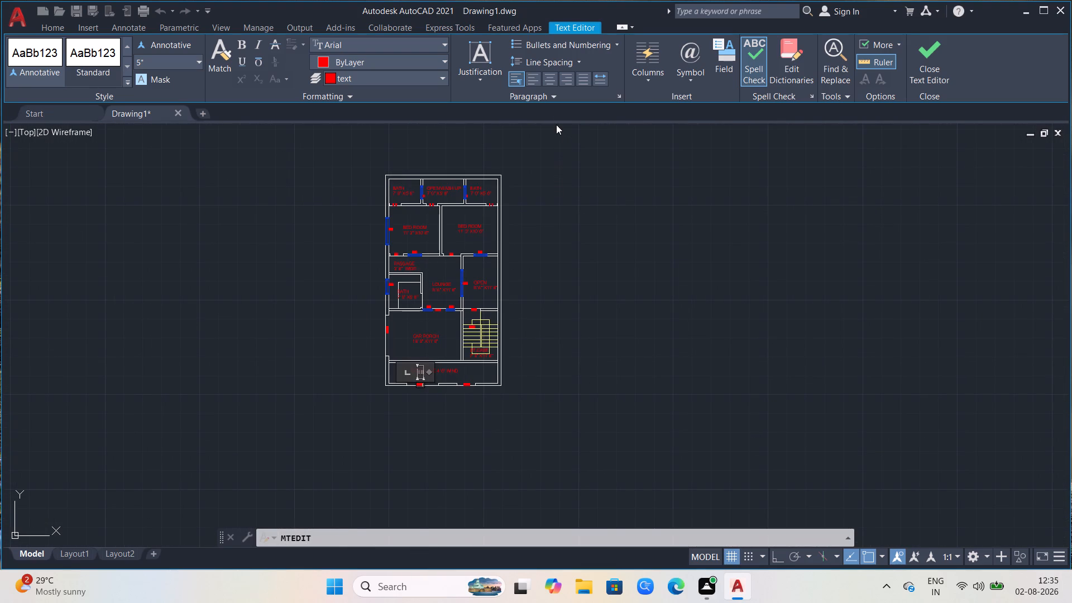
pyautogui.scroll(2, 545, 126)
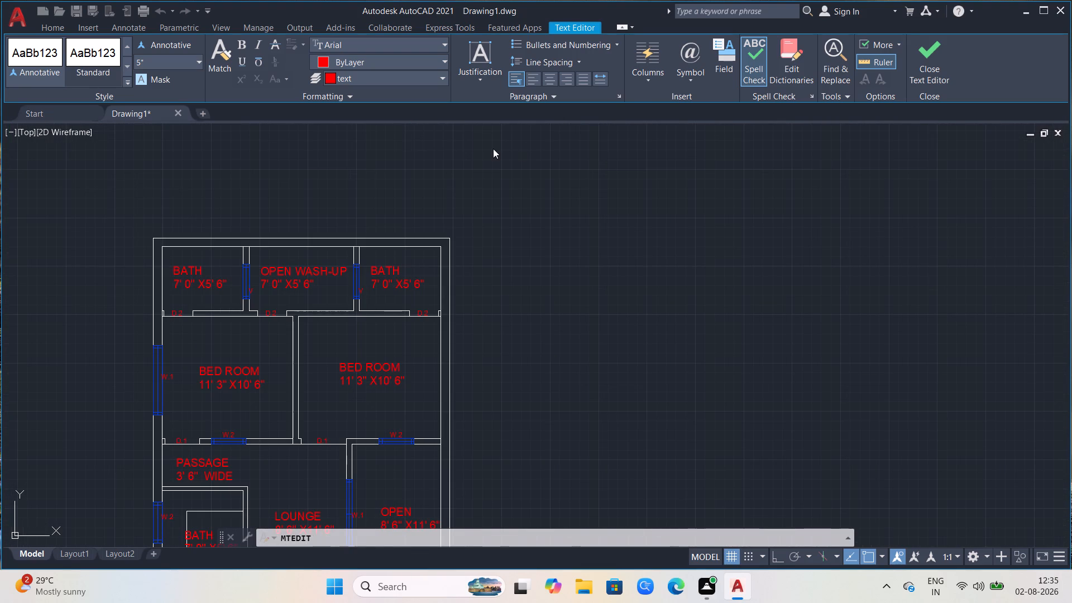
pyautogui.scroll(-2, 299, 315)
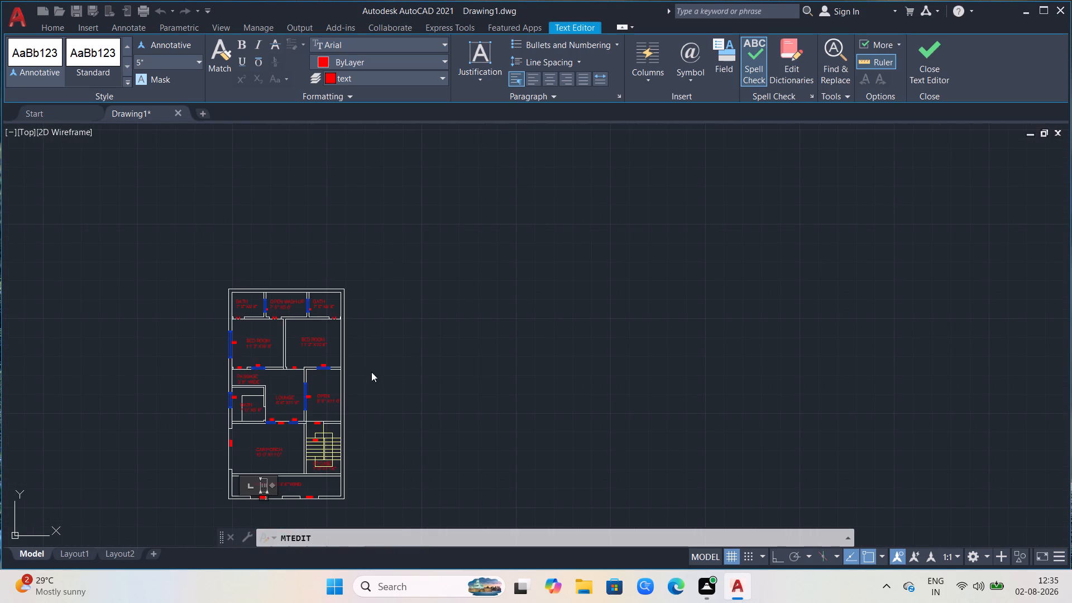
pyautogui.scroll(1, 165, 437)
pyautogui.scroll(-1, 428, 356)
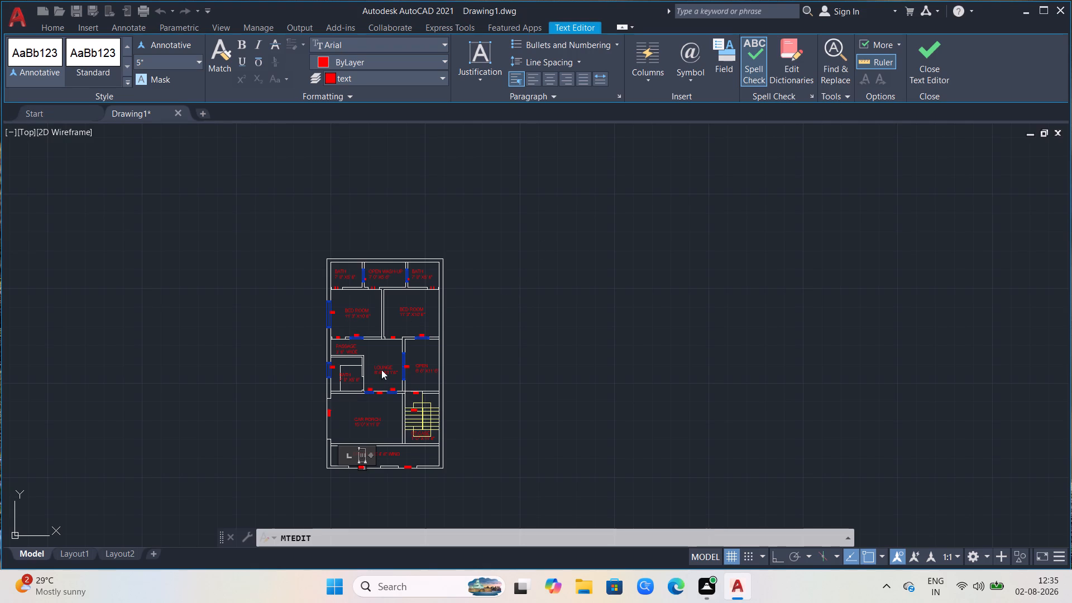
pyautogui.scroll(2, 284, 506)
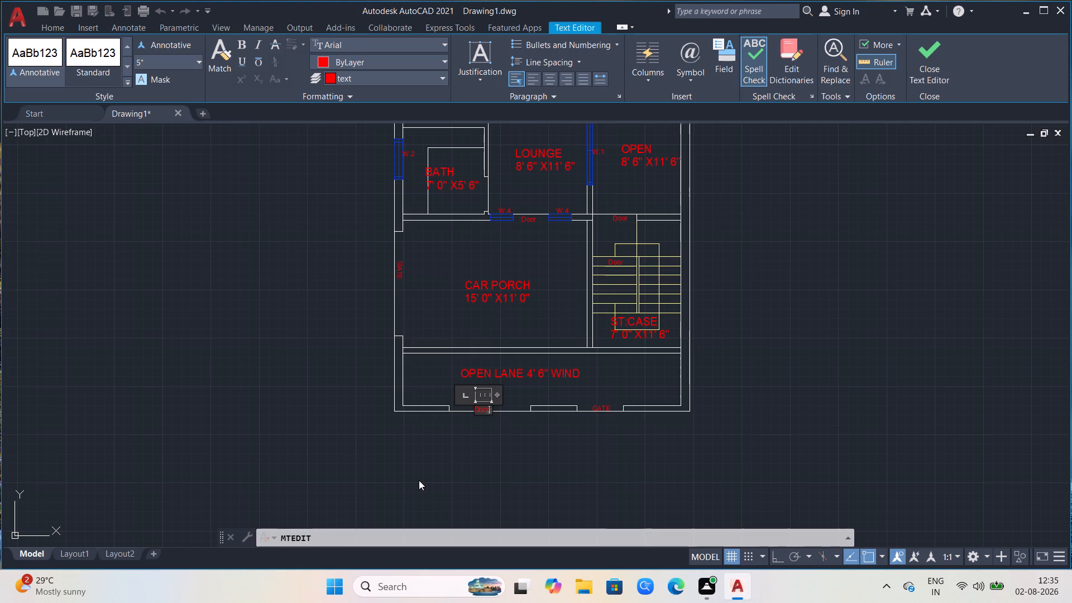
pyautogui.press('BackSpace')
pyautogui.press('BackSpace')
pyautogui.press('BackSpace')
pyautogui.press('BackSpace')
pyautogui.write('MAIN')
pyautogui.press('space')
pyautogui.write('GATE')
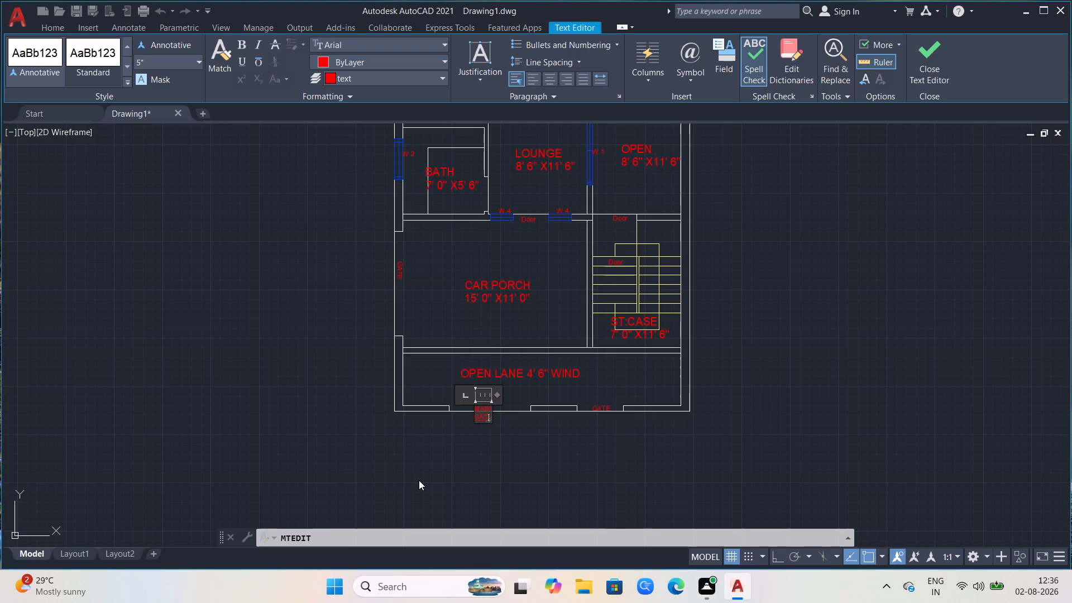
pyautogui.press('BackSpace')
pyautogui.press('BackSpace')
pyautogui.press('BackSpace')
pyautogui.press('BackSpace')
pyautogui.write('GAEW')
pyautogui.press('BackSpace')
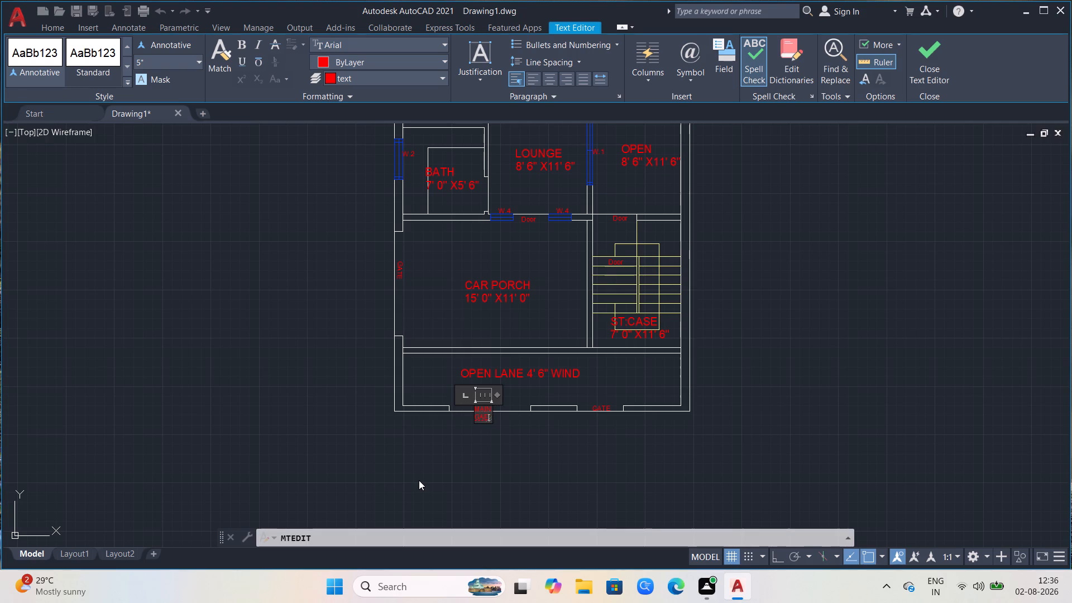
pyautogui.press('t')
pyautogui.press('Return')
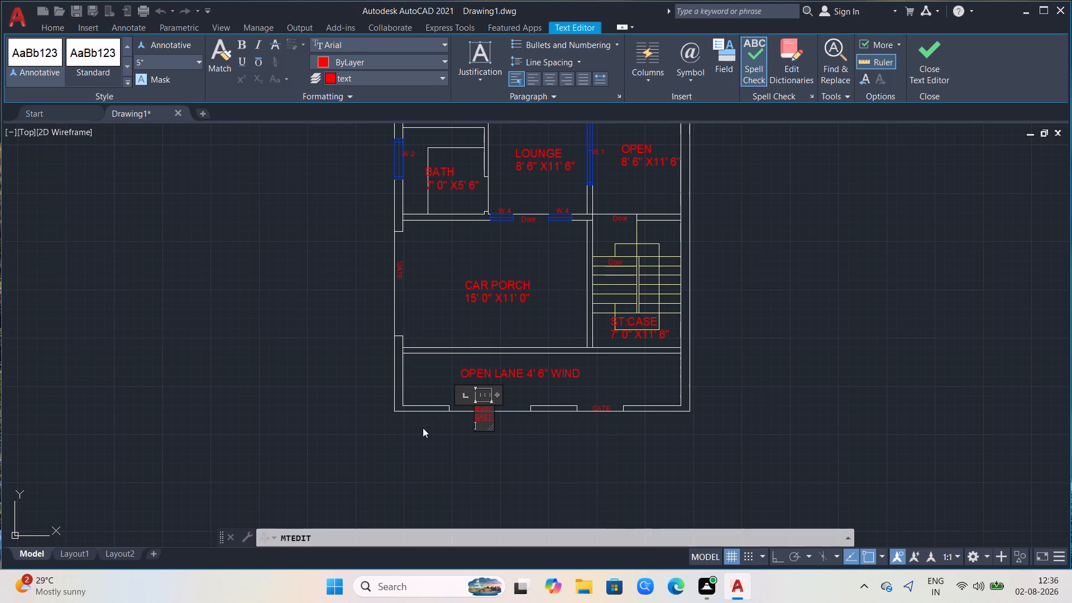
pyautogui.click(491, 417)
pyautogui.press('BackSpace')
pyautogui.press('BackSpace')
pyautogui.press('BackSpace')
pyautogui.write('TE')
pyautogui.moveTo(490, 400); pyautogui.dragTo(509, 402)
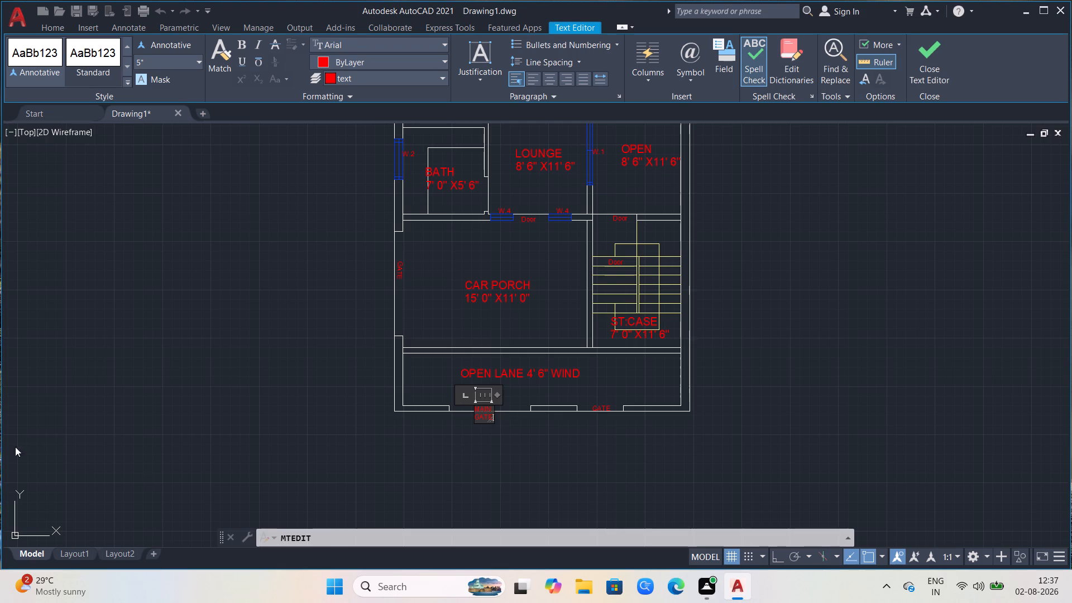
pyautogui.click(125, 427)
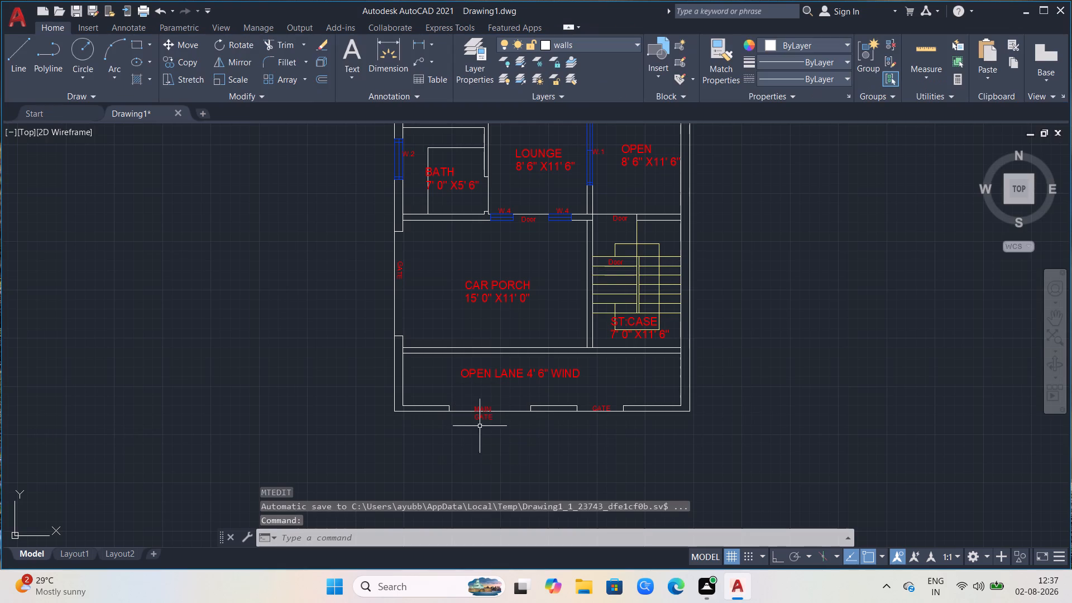
# Widen the MAIN GATE label's text frame so both words fit on one line within the wall opening.
pyautogui.click(485, 421)
pyautogui.click(494, 409)
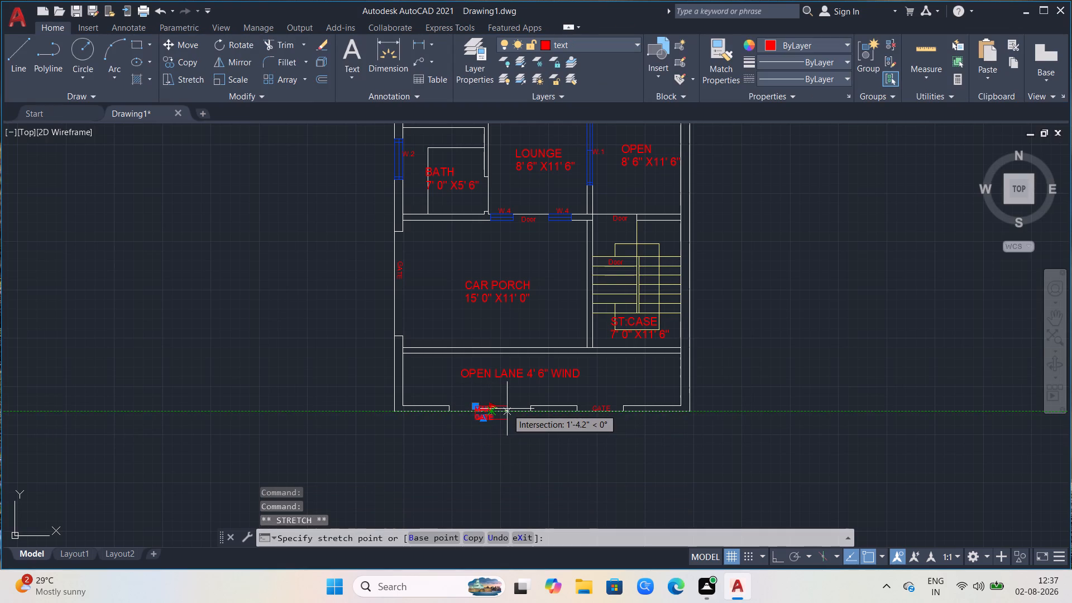
pyautogui.click(507, 409)
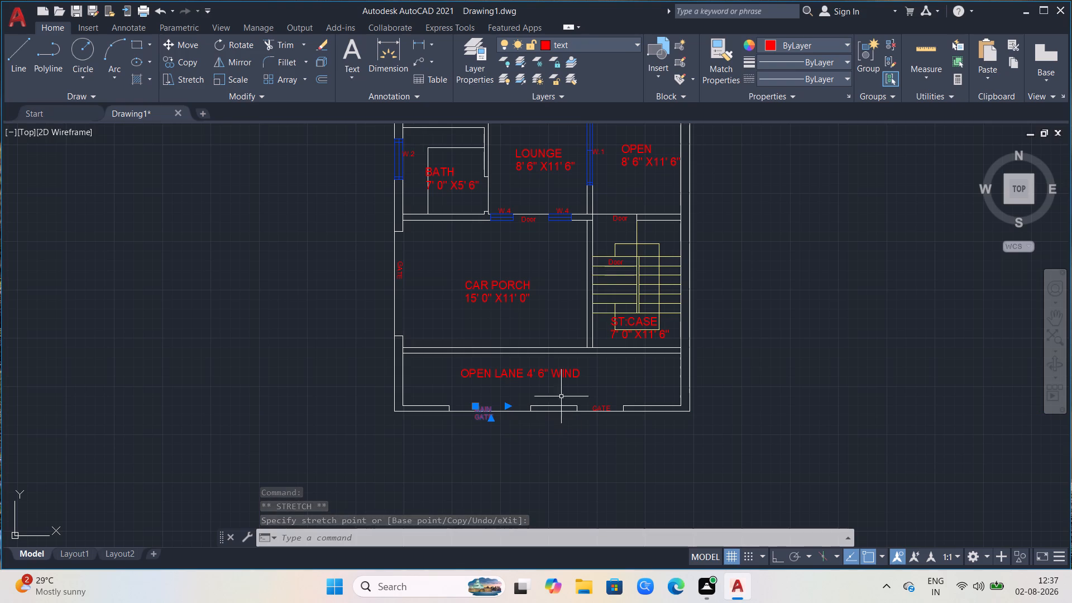
pyautogui.scroll(2, 492, 438)
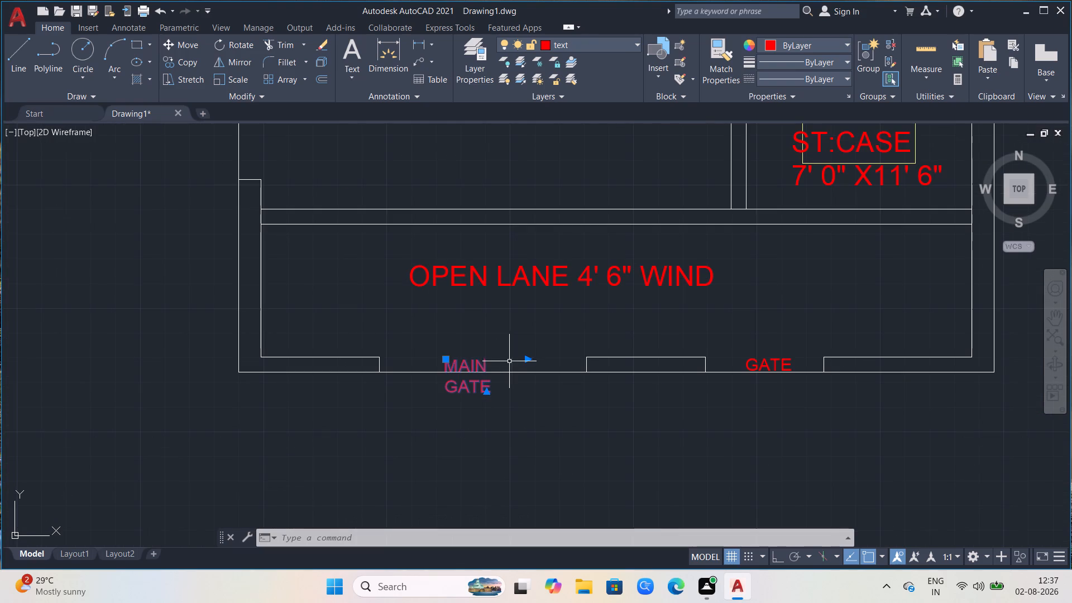
pyautogui.click(530, 360)
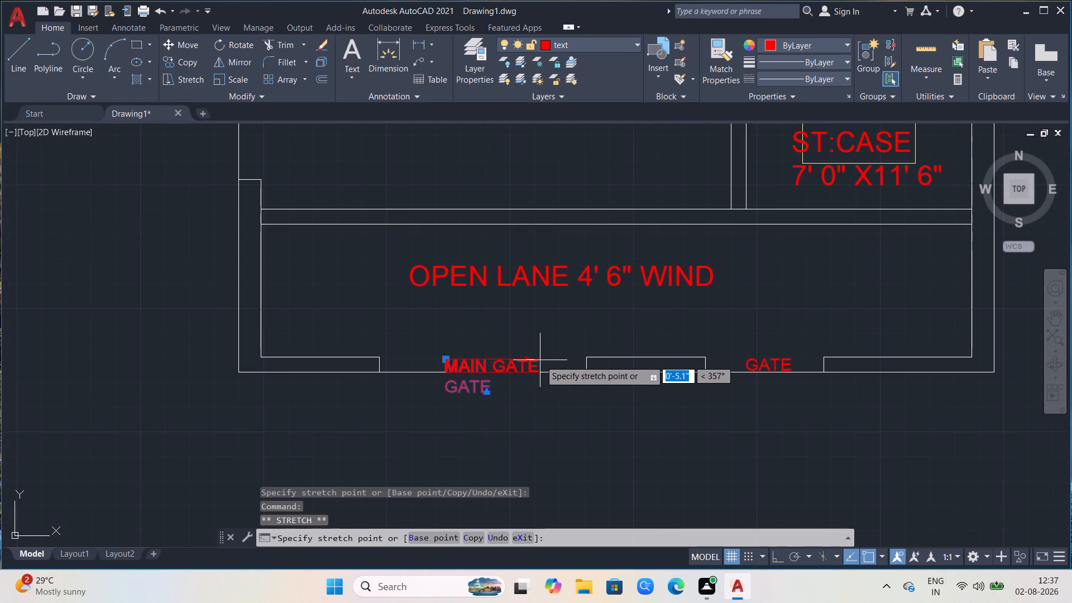
pyautogui.click(540, 360)
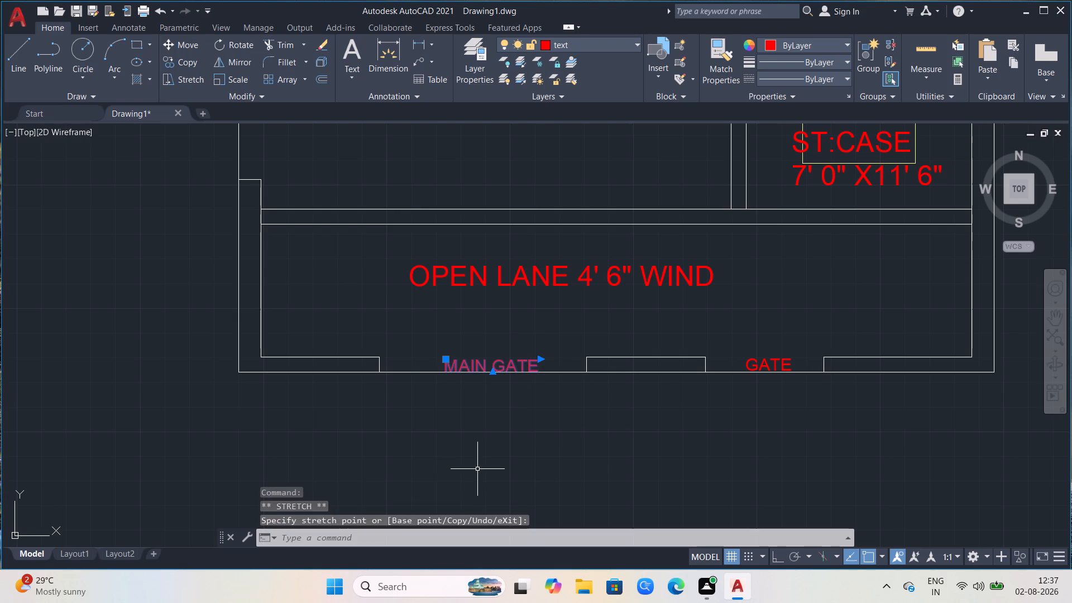
pyautogui.click(148, 370)
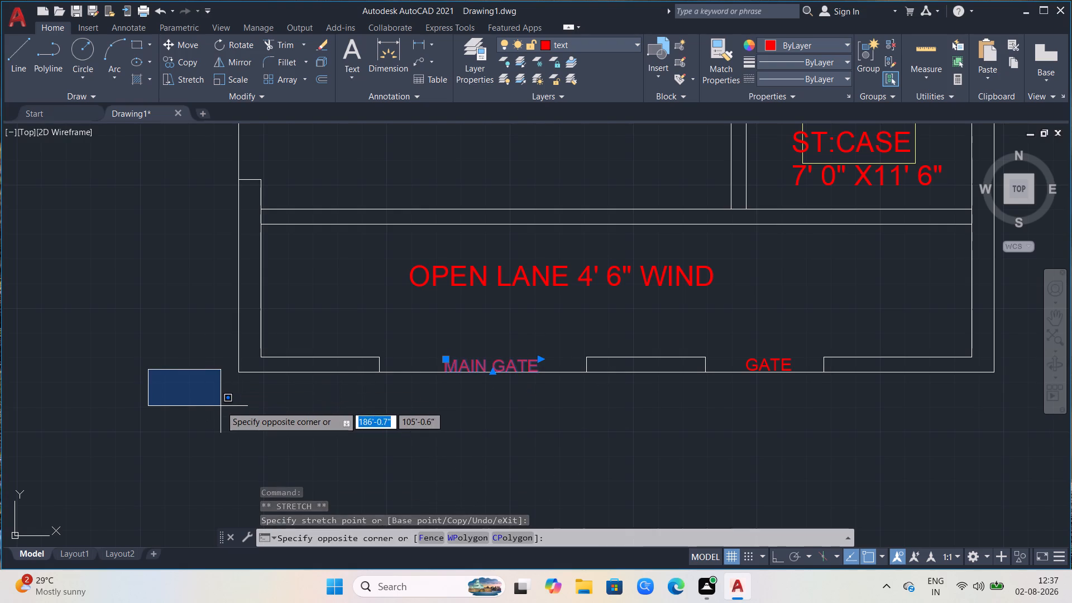
pyautogui.press('Escape')
pyautogui.press('Escape')
# Change the room name BATH to KITCHEN in the label of the room beside the lounge.
pyautogui.scroll(-1, 638, 451)
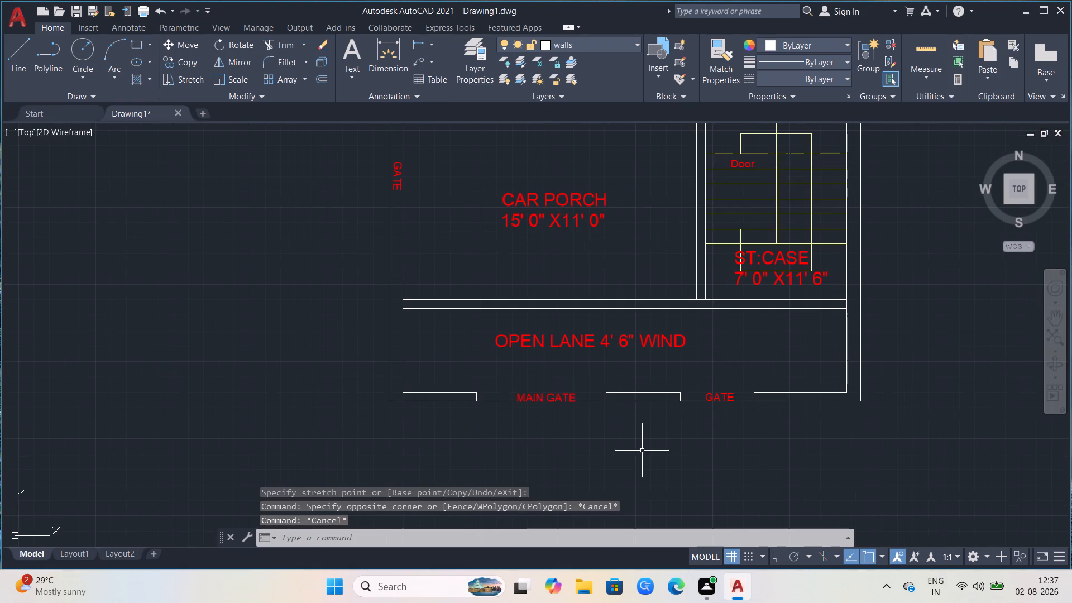
pyautogui.scroll(-2, 724, 304)
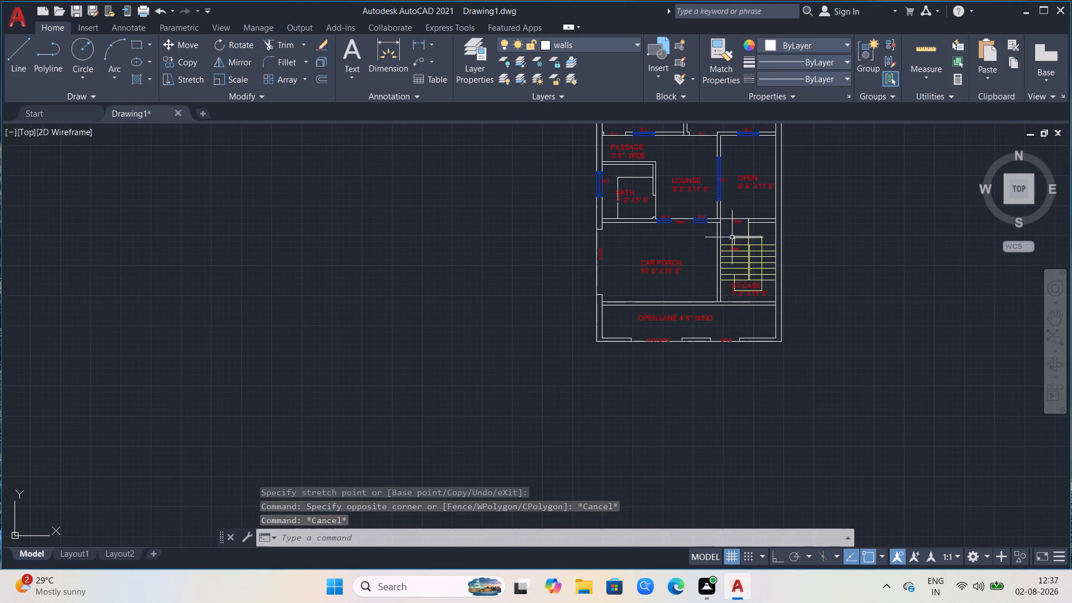
pyautogui.scroll(1, 687, 232)
pyautogui.click(588, 166)
pyautogui.press('Return')
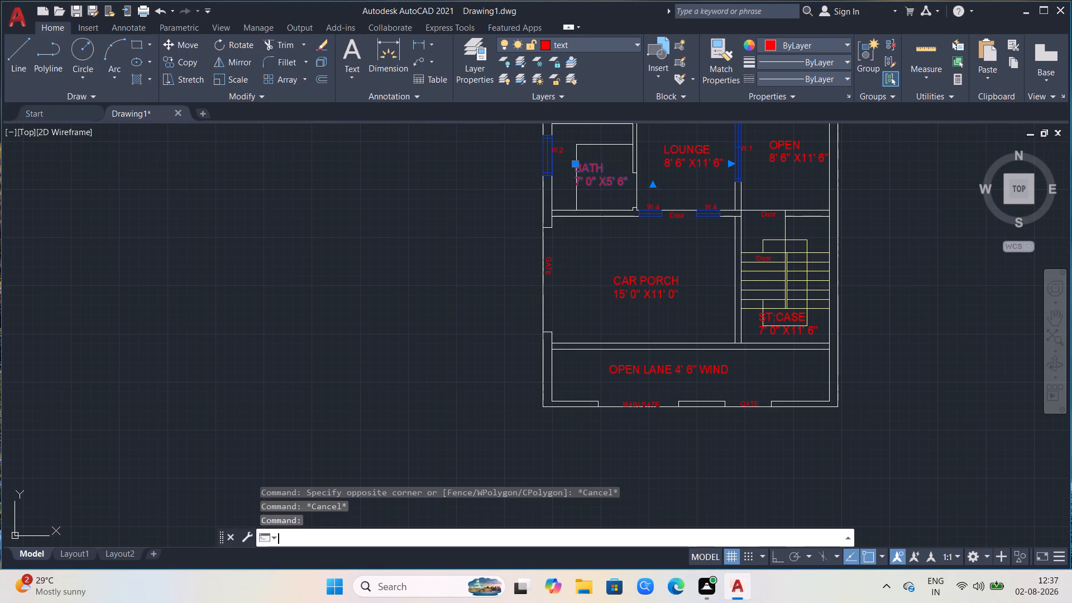
pyautogui.click(621, 166)
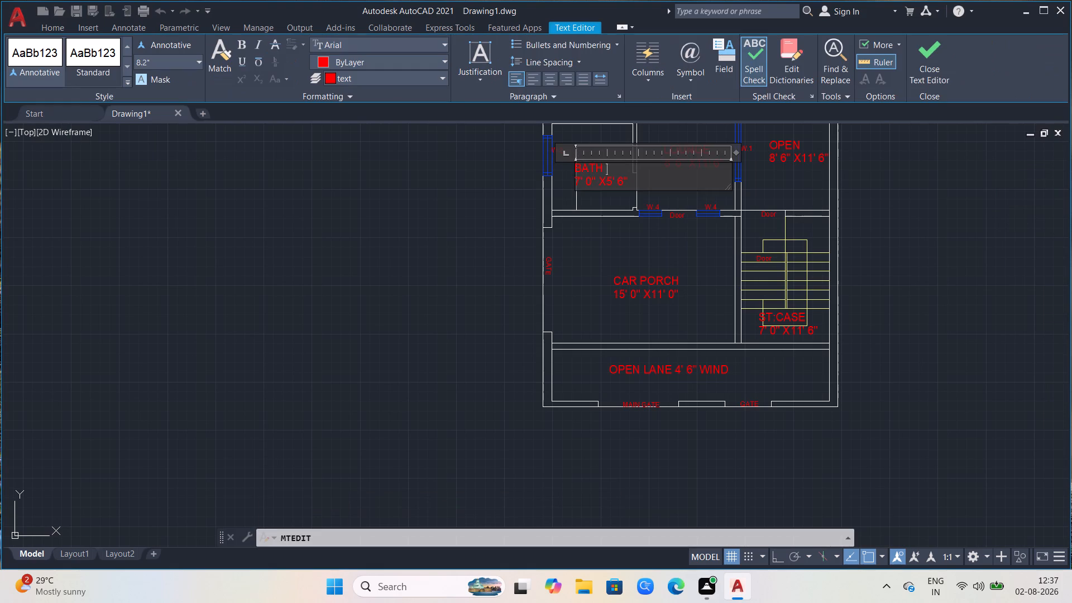
pyautogui.press('BackSpace')
pyautogui.press('BackSpace')
pyautogui.press('BackSpace')
pyautogui.press('BackSpace')
pyautogui.press('BackSpace')
pyautogui.write('KITCHEN')
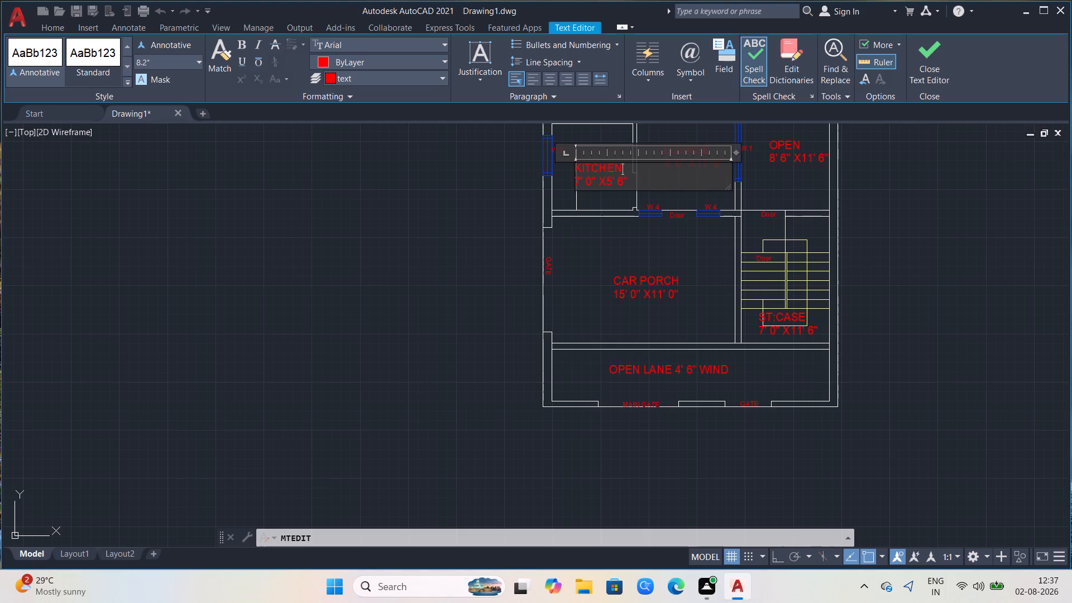
# Change the size line in the KITCHEN label to 7' 0" X7' 6".
pyautogui.scroll(2, 634, 165)
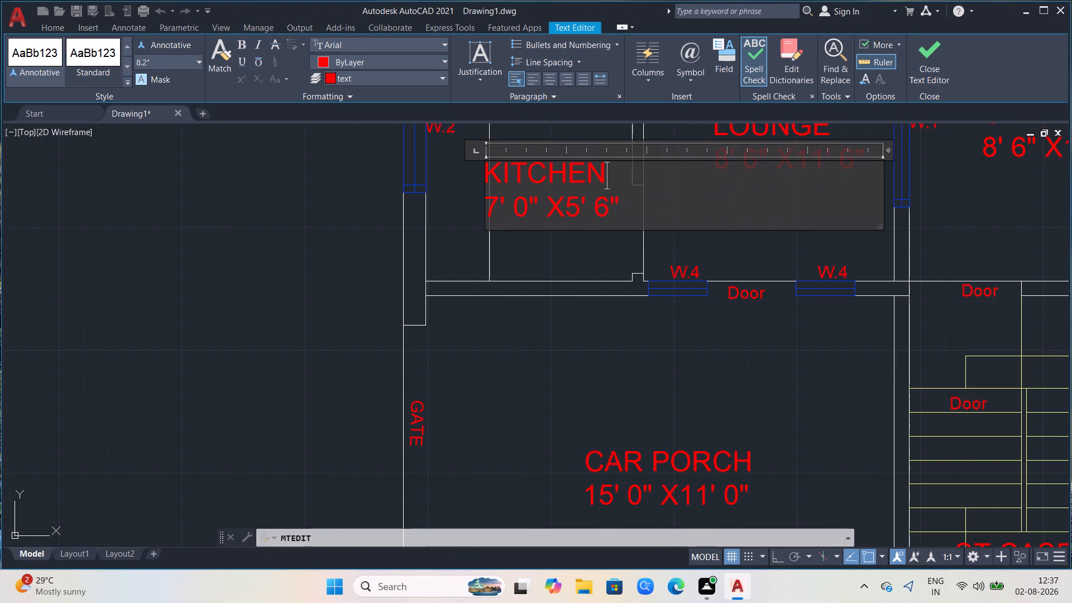
pyautogui.click(578, 205)
pyautogui.press('BackSpace')
pyautogui.press('7')
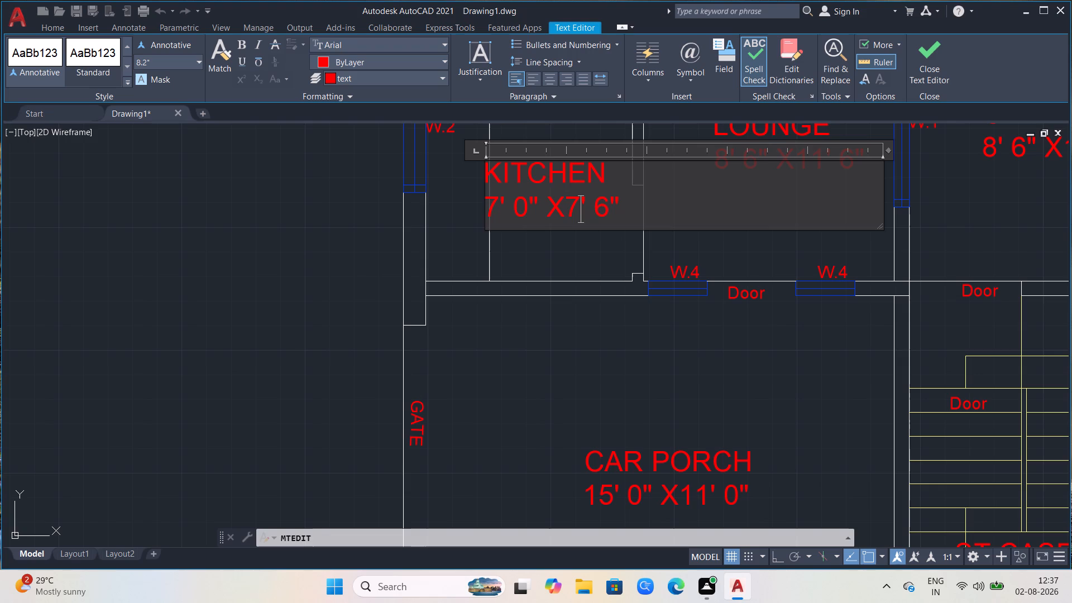
pyautogui.click(293, 243)
# Shift the KITCHEN label slightly towards the lounge within its room.
pyautogui.scroll(-2, 496, 274)
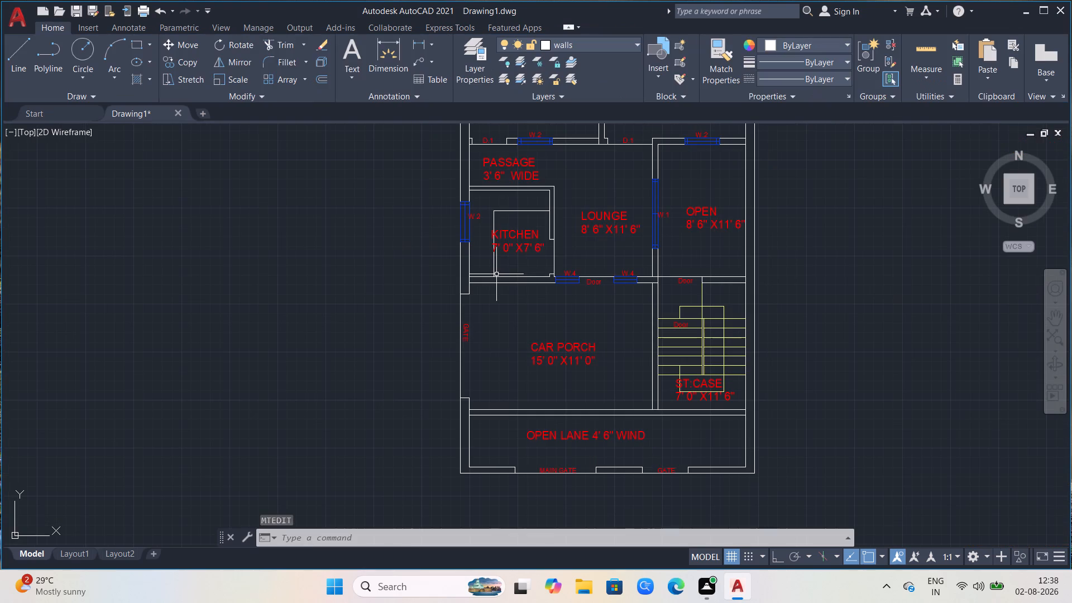
pyautogui.click(535, 245)
pyautogui.click(491, 229)
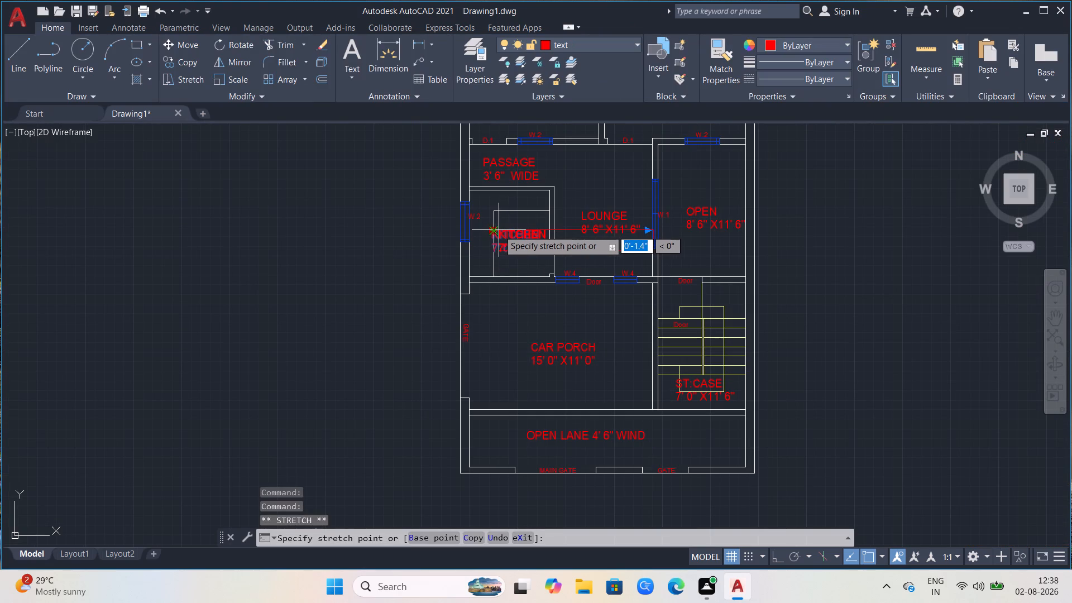
pyautogui.click(498, 230)
pyautogui.scroll(1, 592, 226)
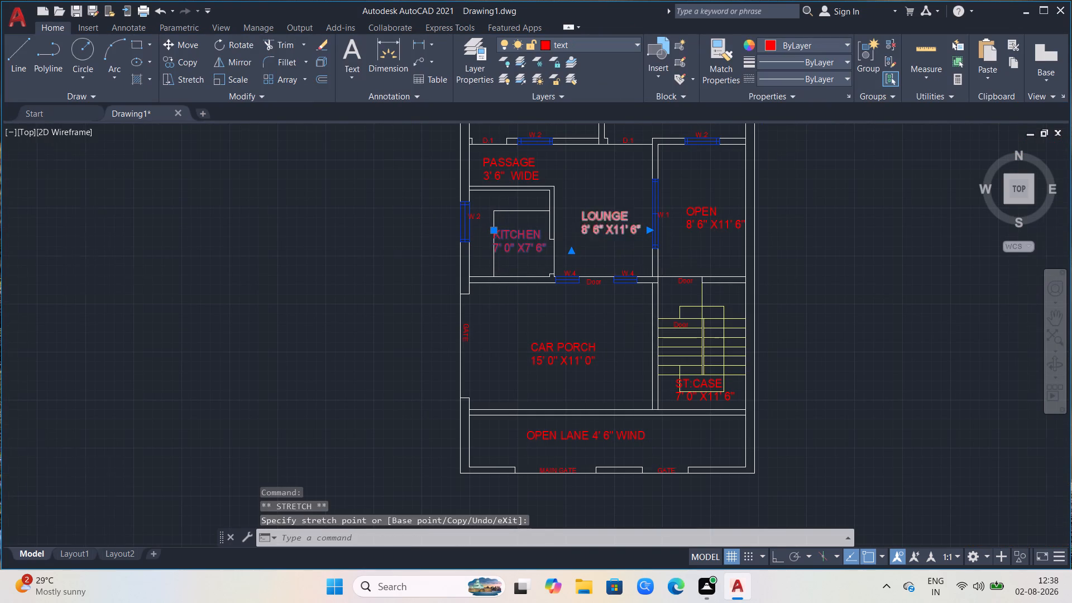
pyautogui.scroll(2, 592, 226)
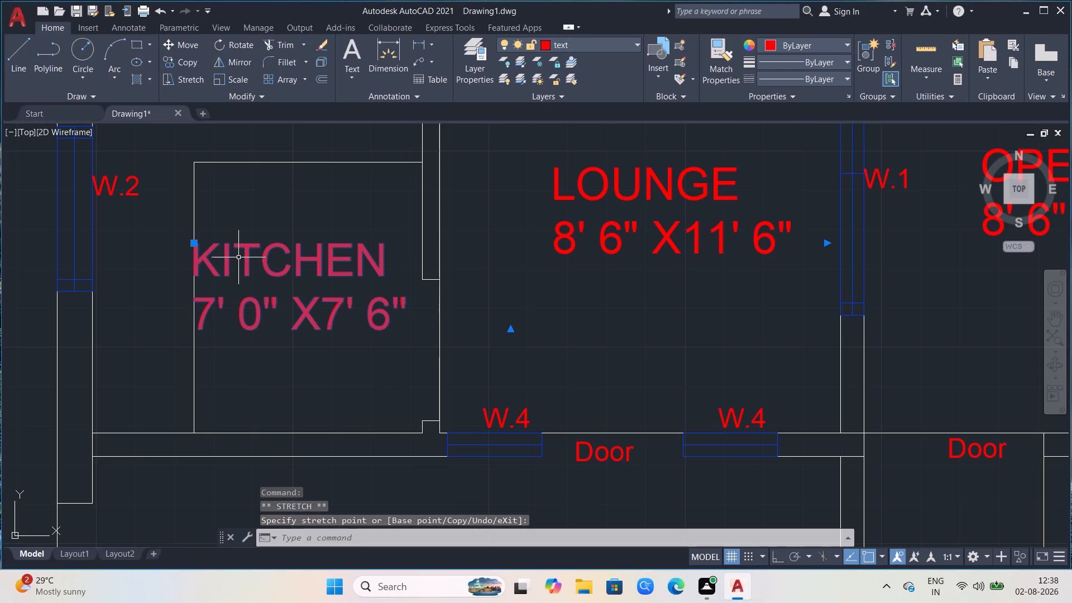
pyautogui.press('Escape')
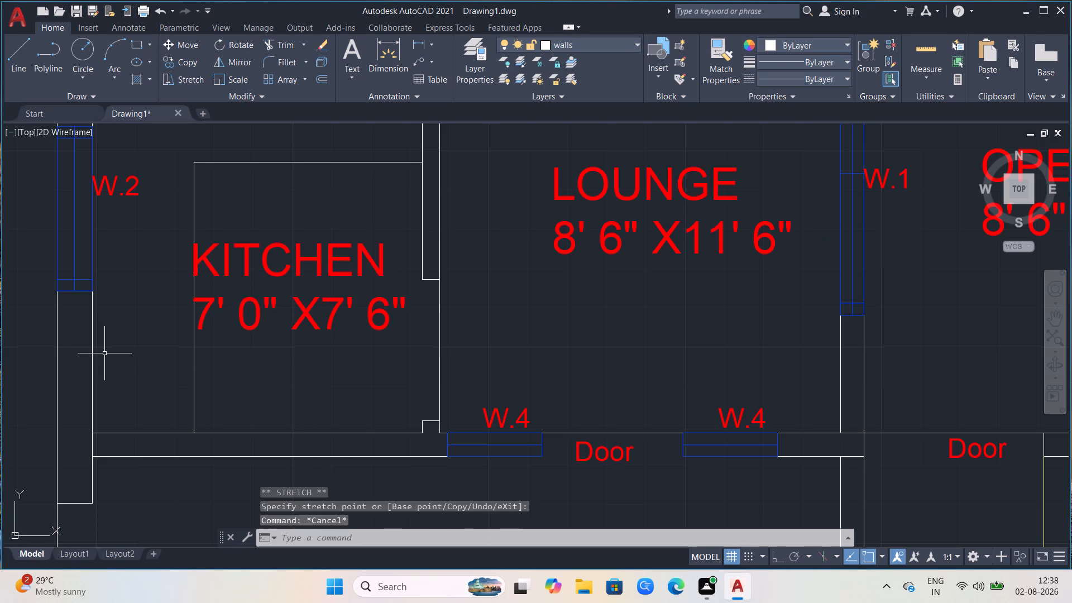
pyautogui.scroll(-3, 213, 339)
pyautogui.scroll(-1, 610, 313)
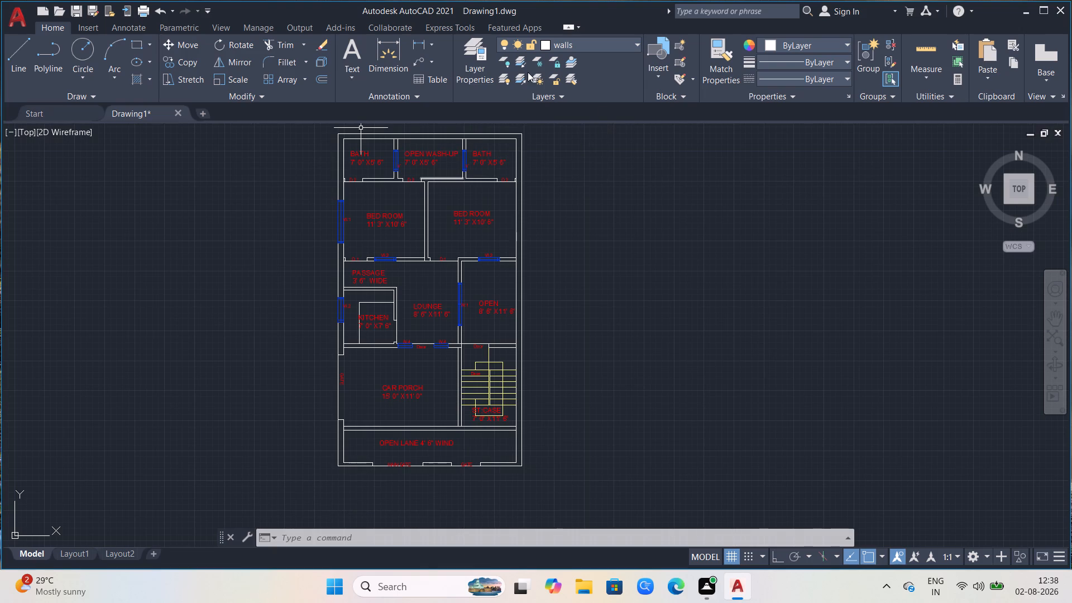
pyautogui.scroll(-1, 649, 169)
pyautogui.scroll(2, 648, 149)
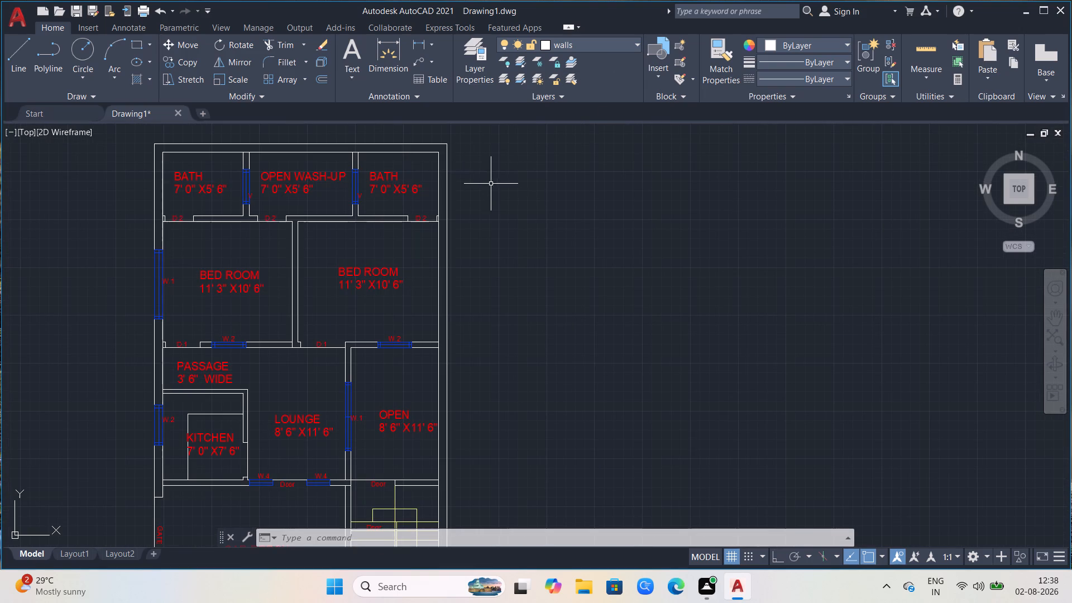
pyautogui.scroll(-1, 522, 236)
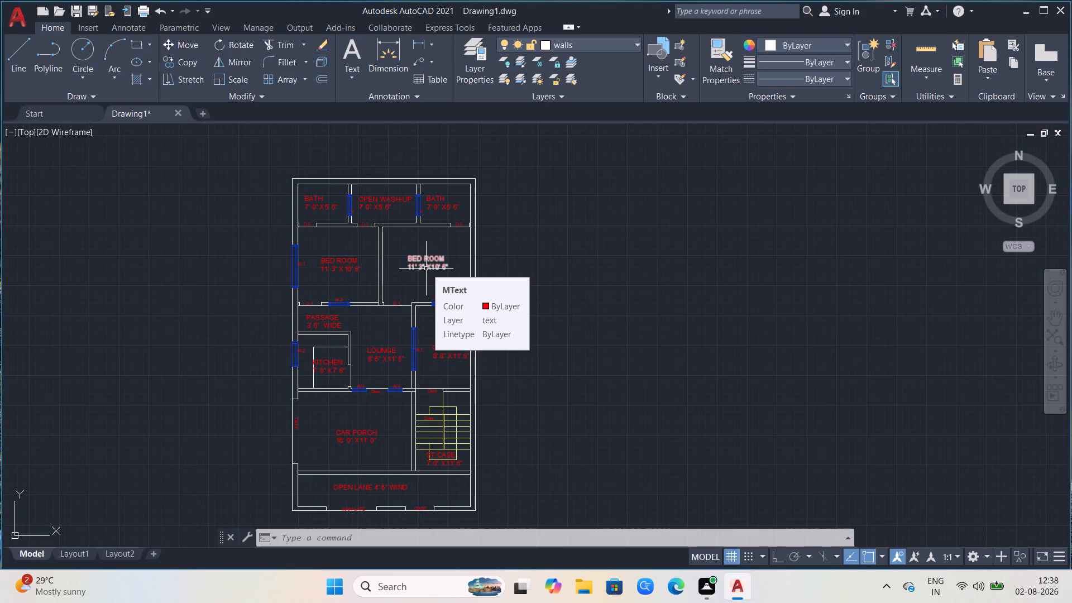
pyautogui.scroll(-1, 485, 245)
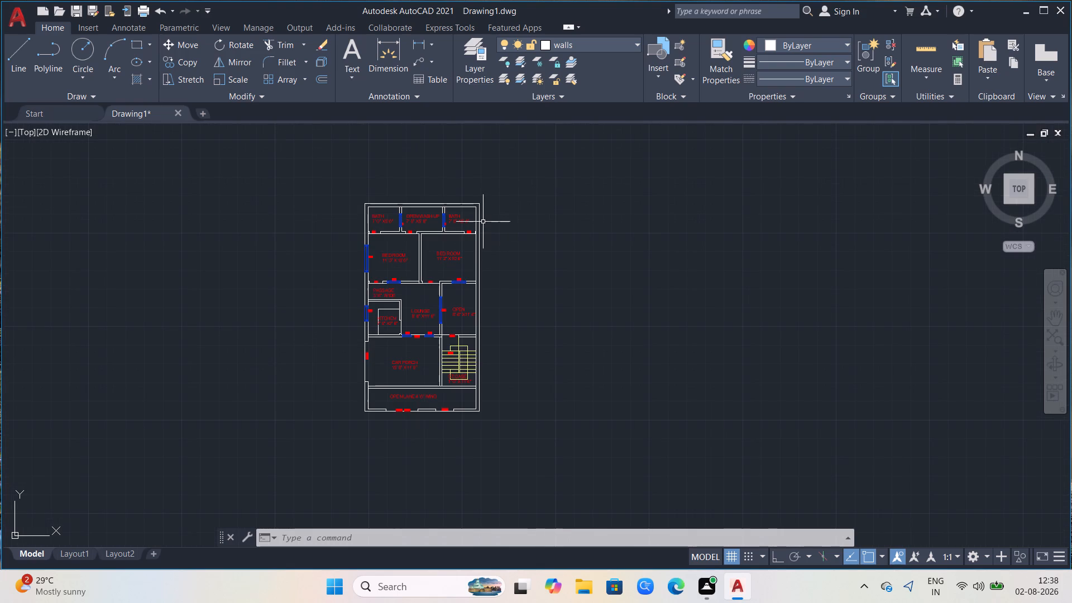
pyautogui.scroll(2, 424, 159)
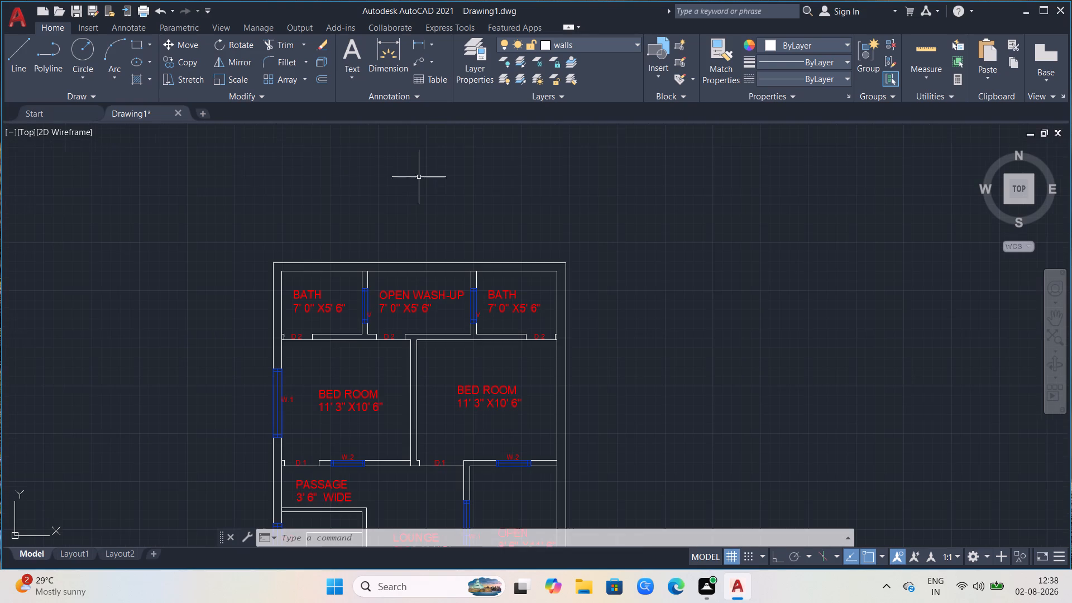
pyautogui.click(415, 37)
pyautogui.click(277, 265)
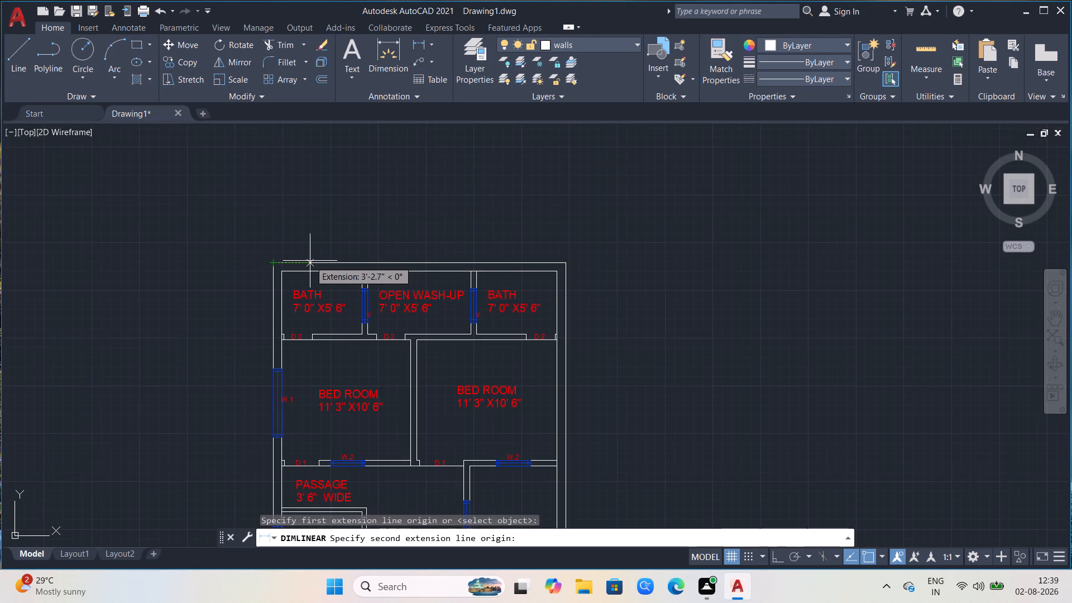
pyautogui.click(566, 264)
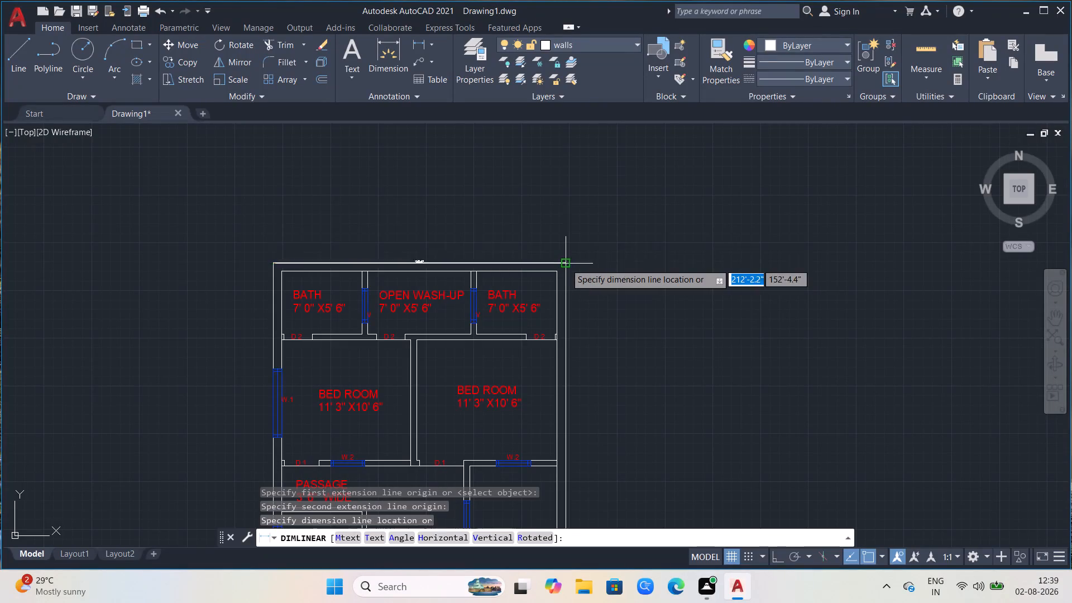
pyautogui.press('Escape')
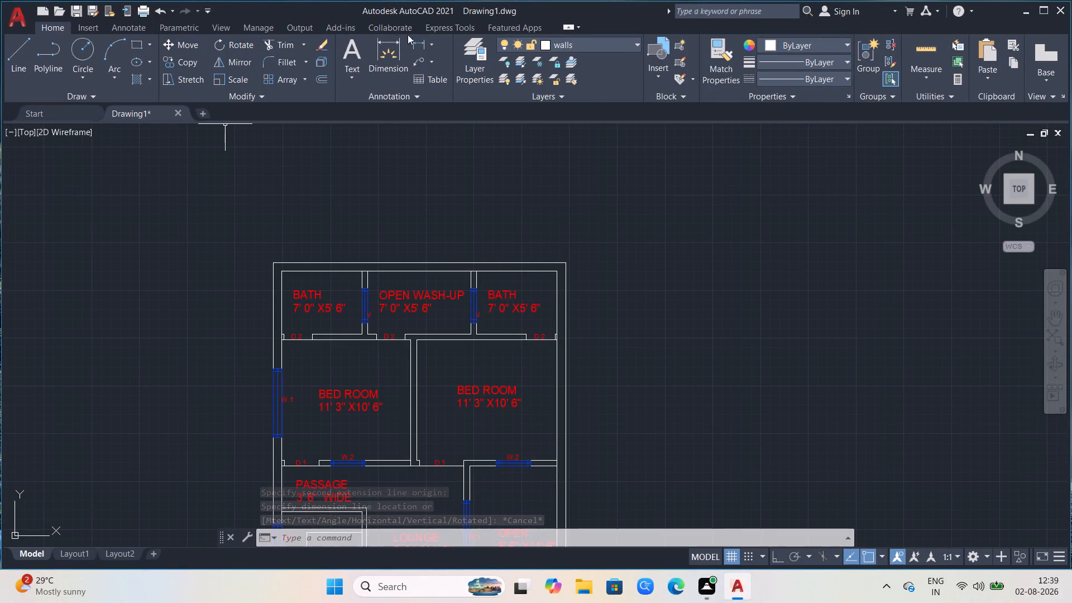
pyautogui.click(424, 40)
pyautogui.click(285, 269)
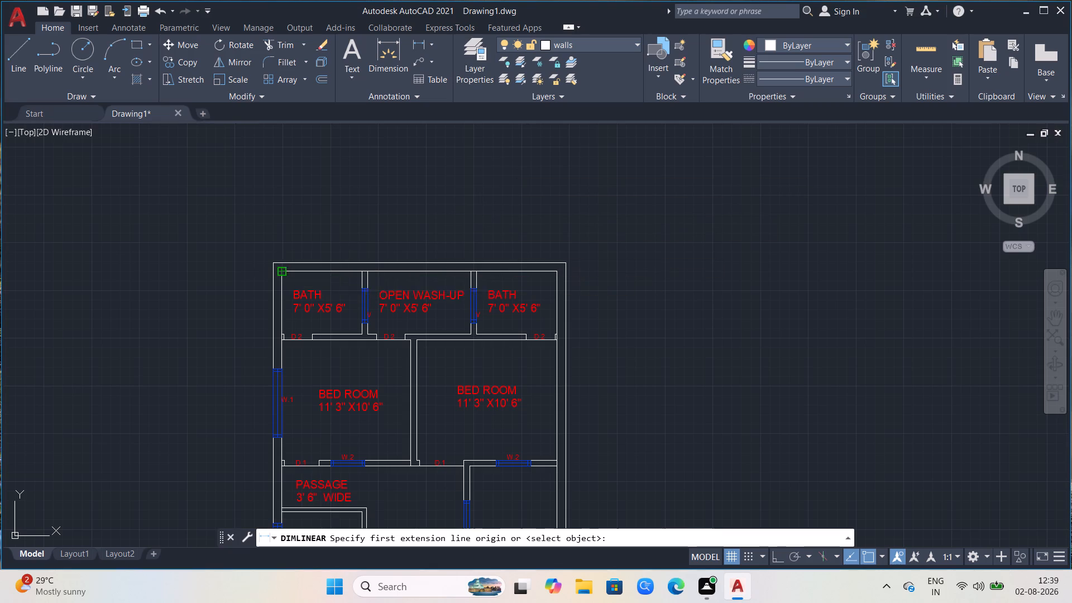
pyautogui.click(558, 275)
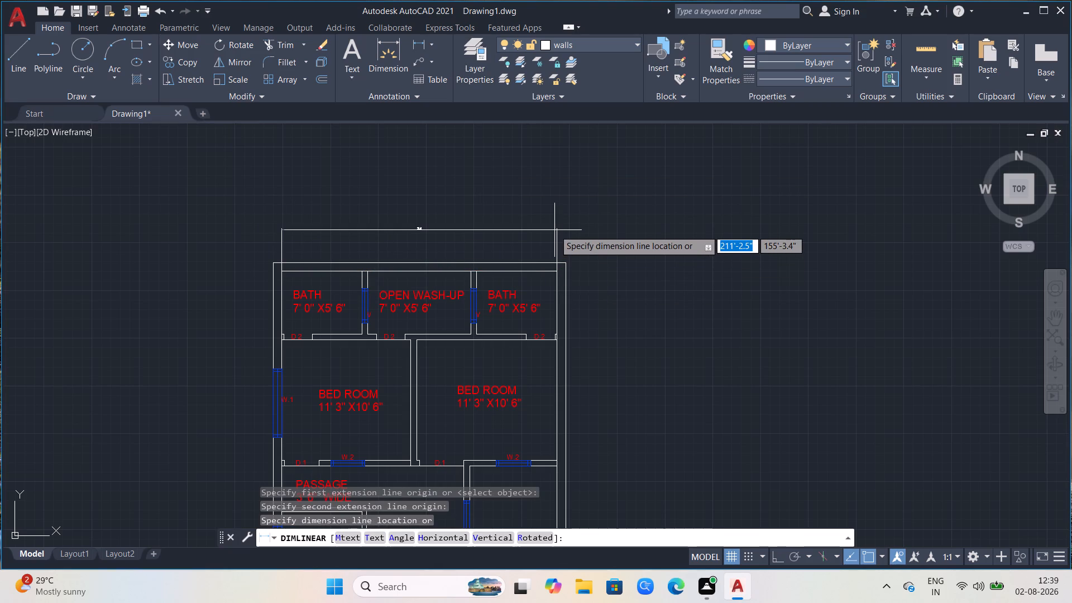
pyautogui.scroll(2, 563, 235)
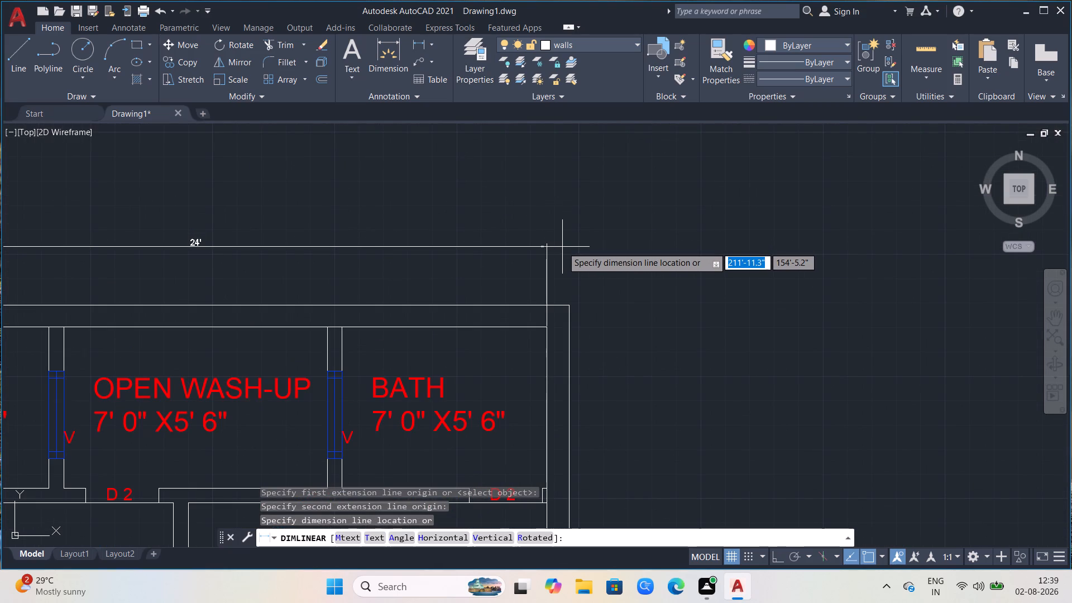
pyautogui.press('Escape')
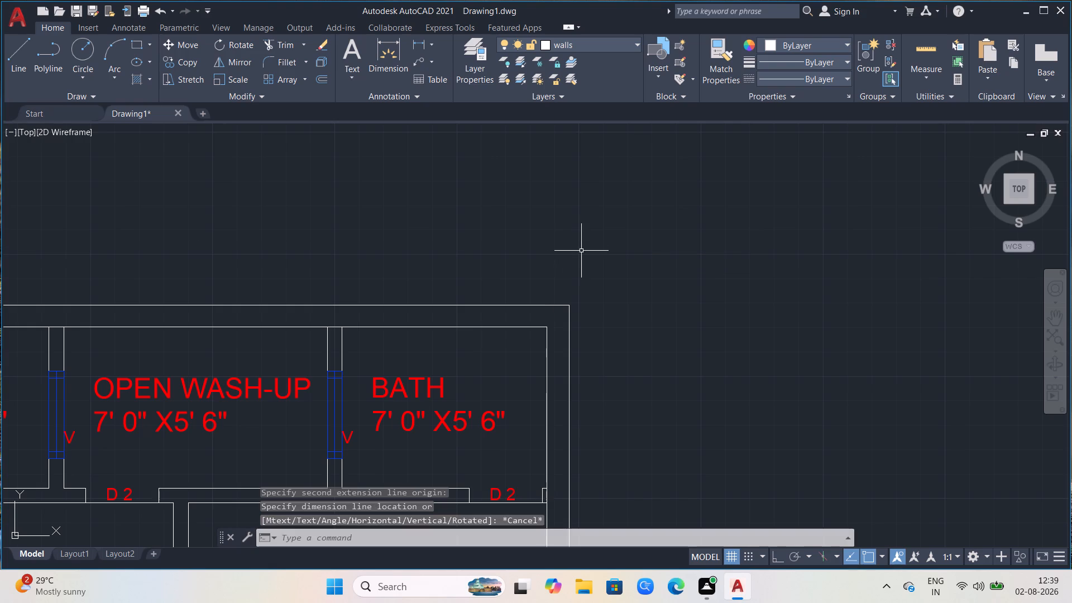
# Add a horizontal linear dimension between the side walls' inner faces, placed outside the plan beyond the baths and open wash-up.
pyautogui.click(420, 47)
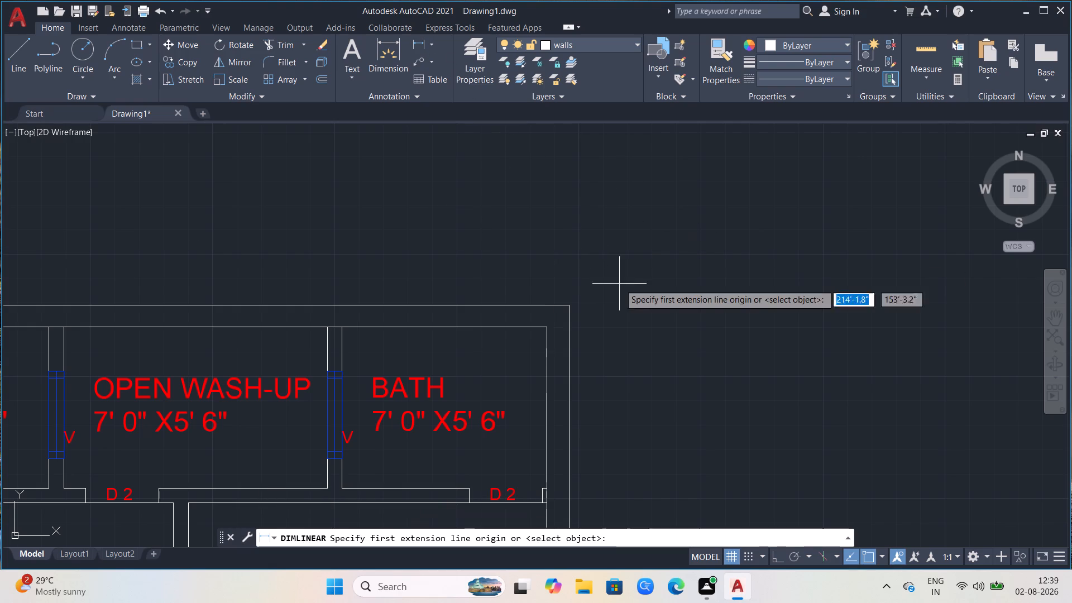
pyautogui.click(546, 326)
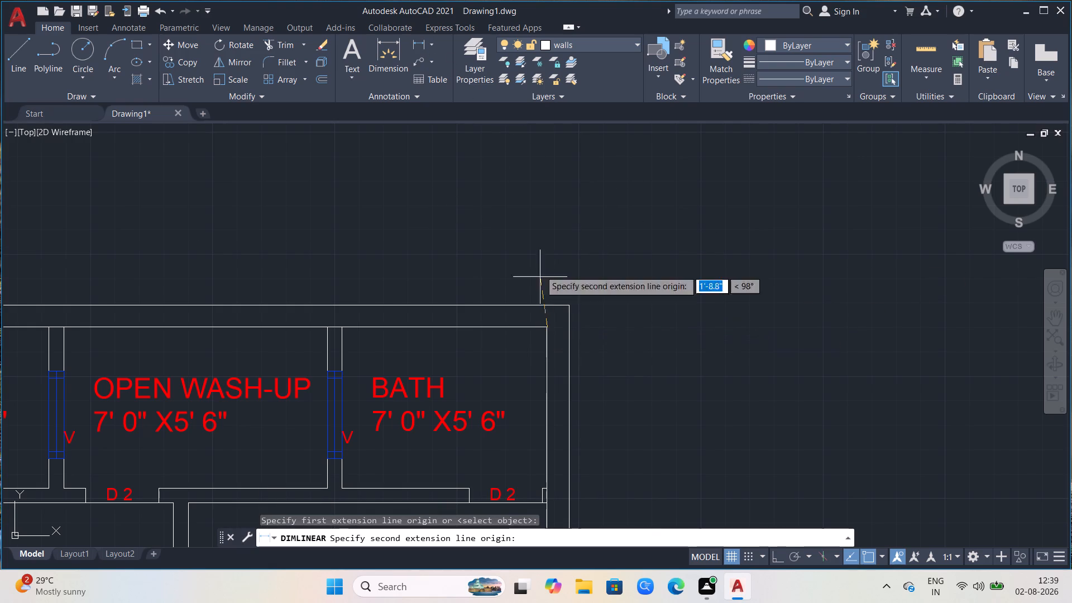
pyautogui.scroll(-2, 973, 318)
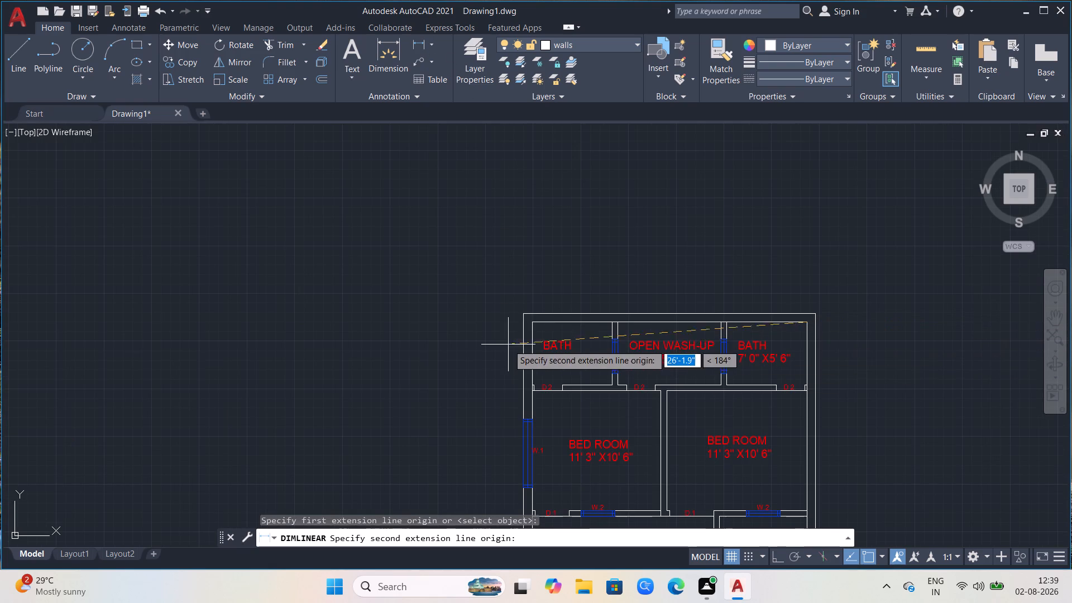
pyautogui.click(537, 322)
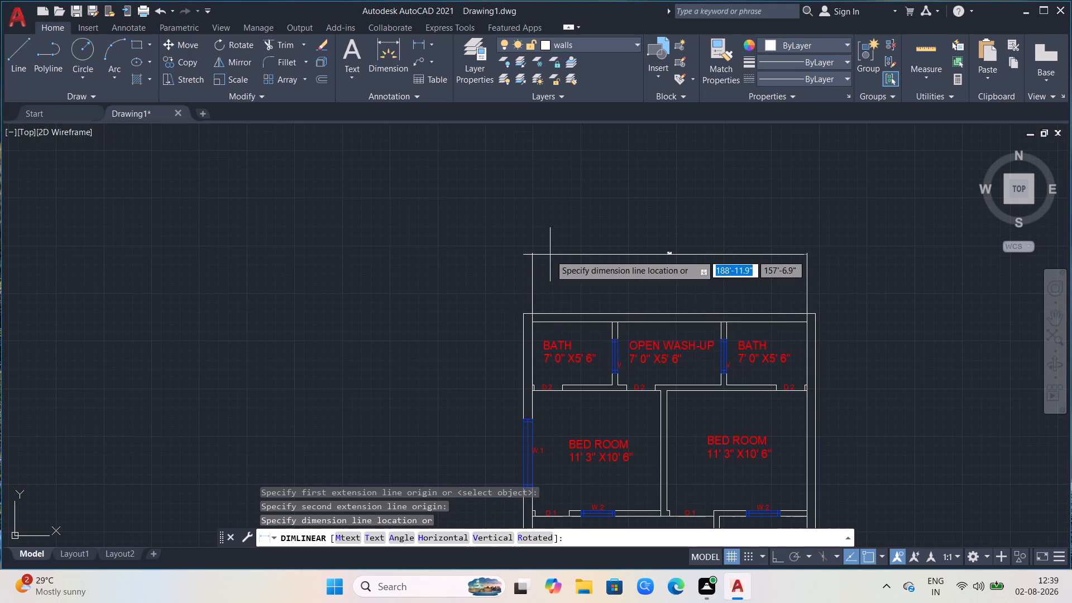
pyautogui.click(550, 255)
pyautogui.scroll(1, 717, 226)
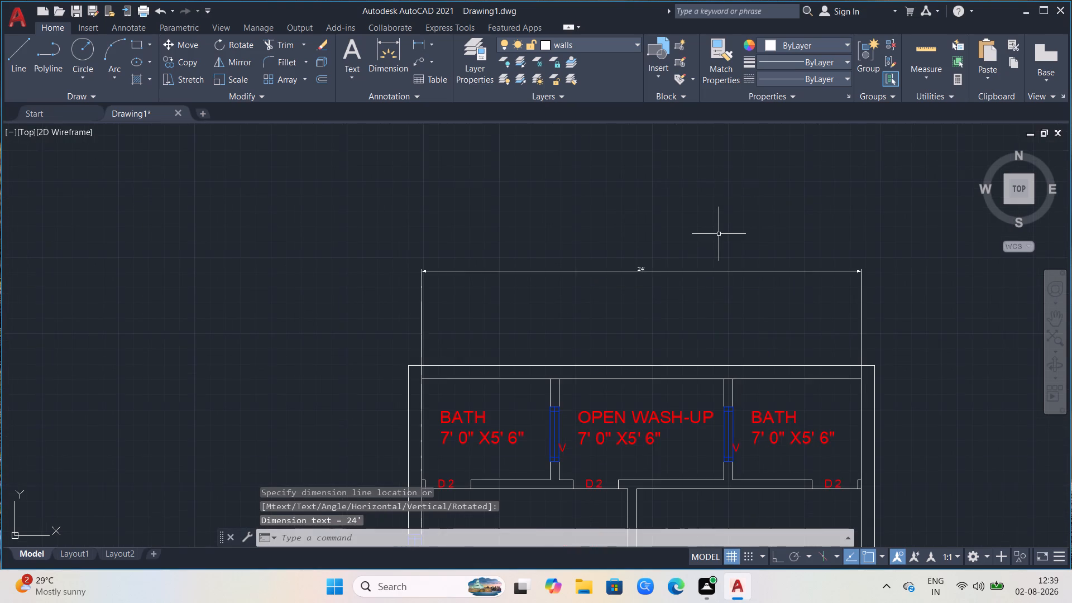
pyautogui.scroll(2, 719, 236)
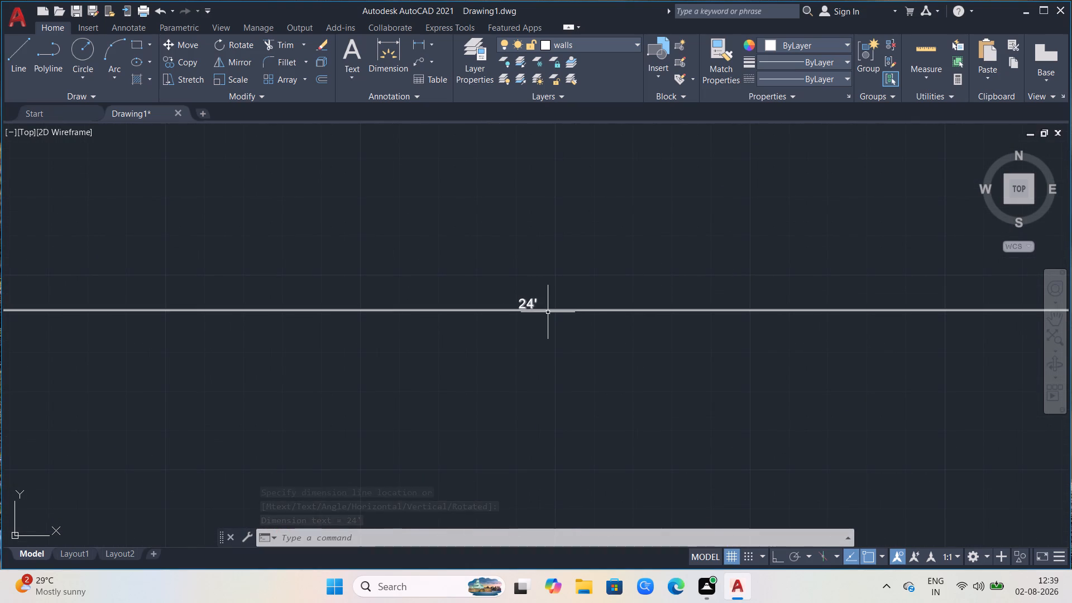
# Move the new horizontal dimension's line closer to the outer wall beyond the baths and open wash-up.
pyautogui.scroll(-2, 540, 370)
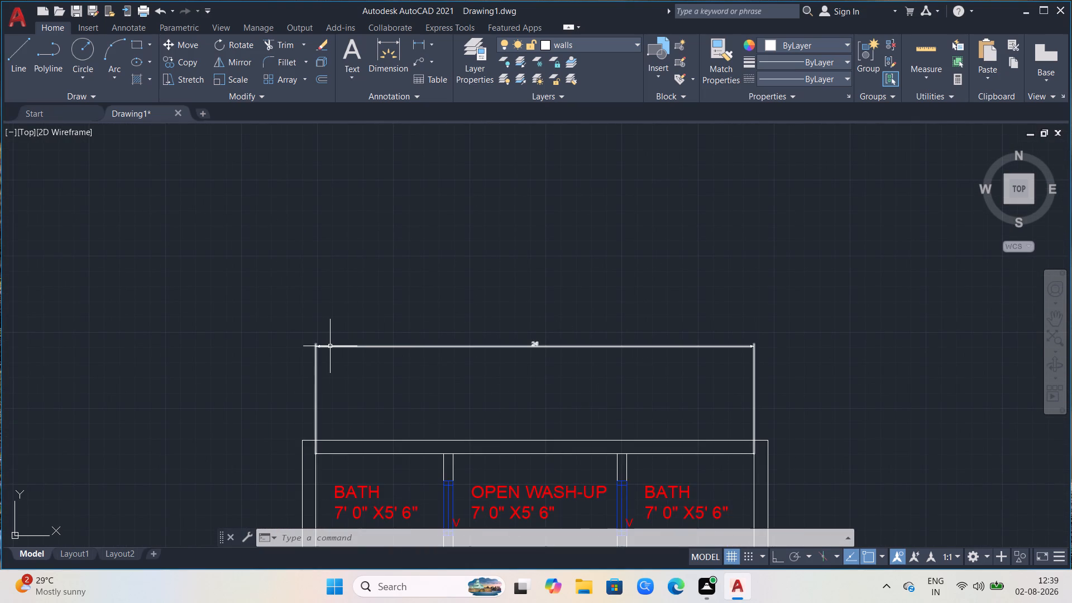
pyautogui.click(315, 384)
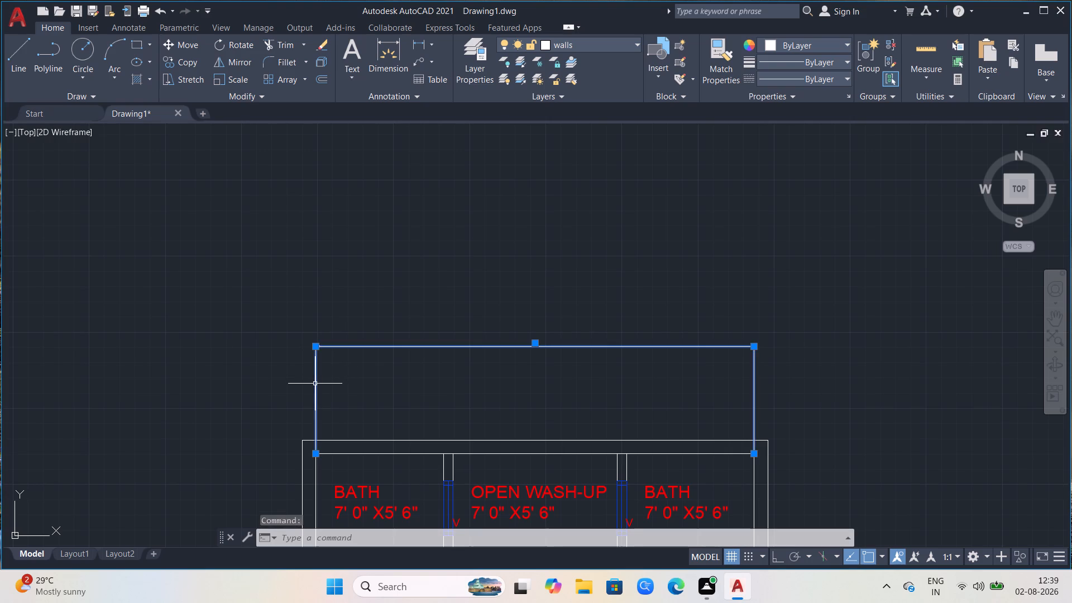
pyautogui.click(315, 349)
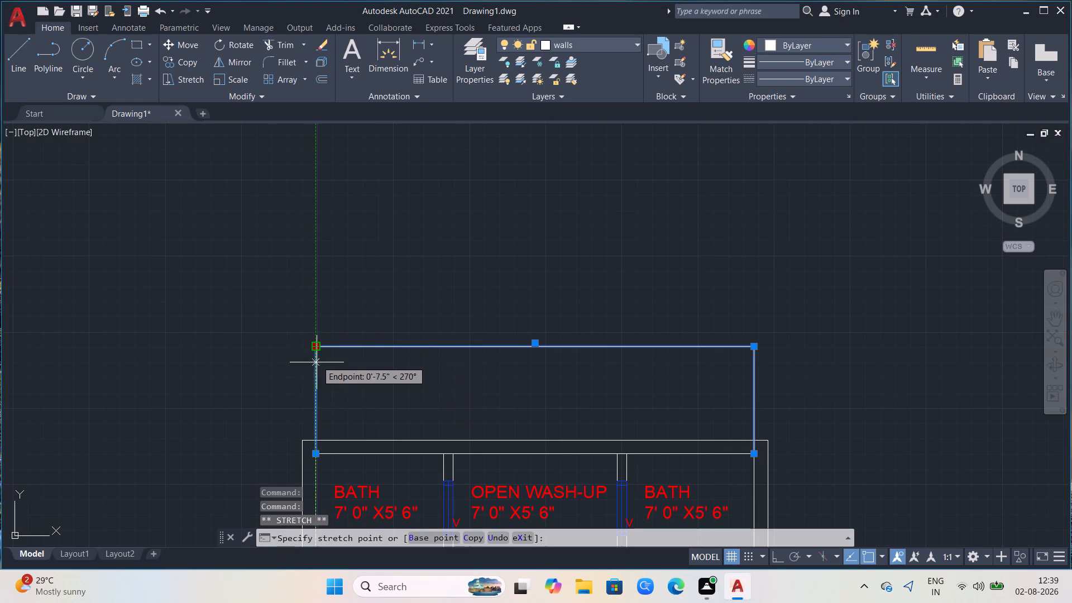
pyautogui.click(315, 390)
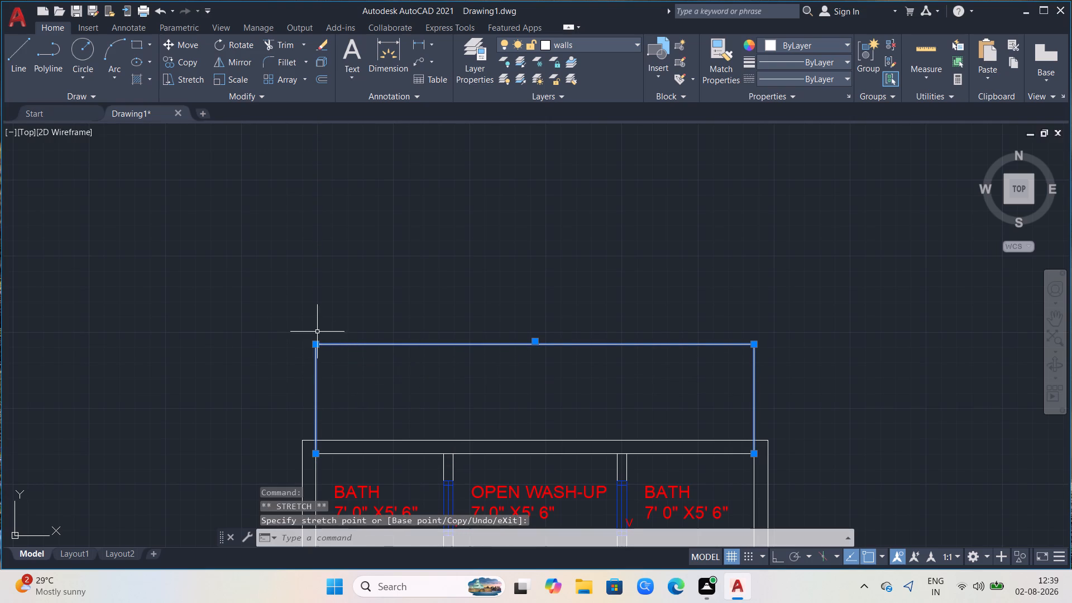
pyautogui.click(314, 342)
pyautogui.click(315, 405)
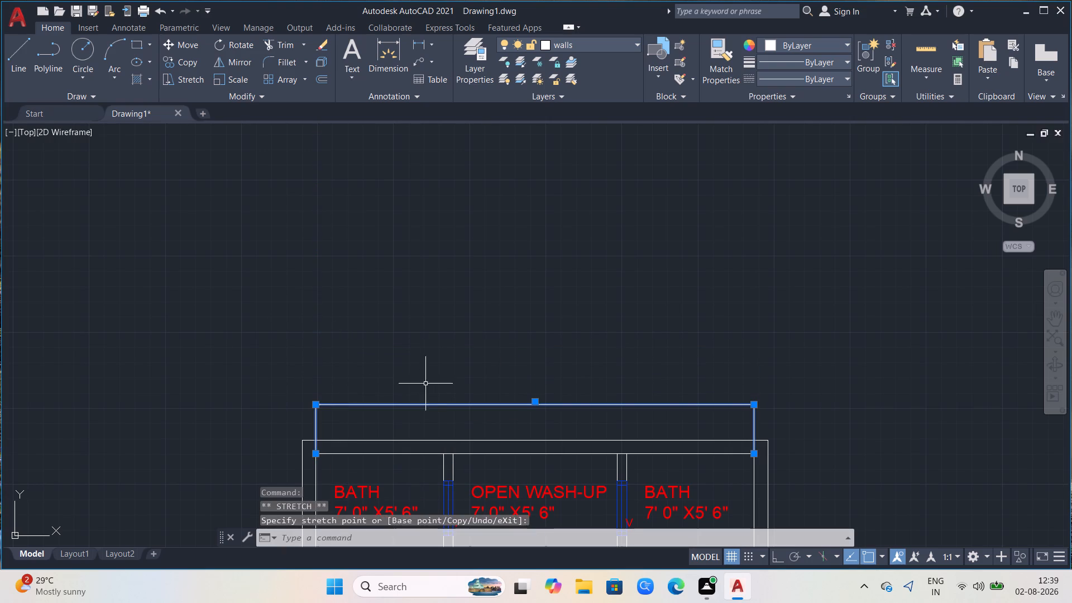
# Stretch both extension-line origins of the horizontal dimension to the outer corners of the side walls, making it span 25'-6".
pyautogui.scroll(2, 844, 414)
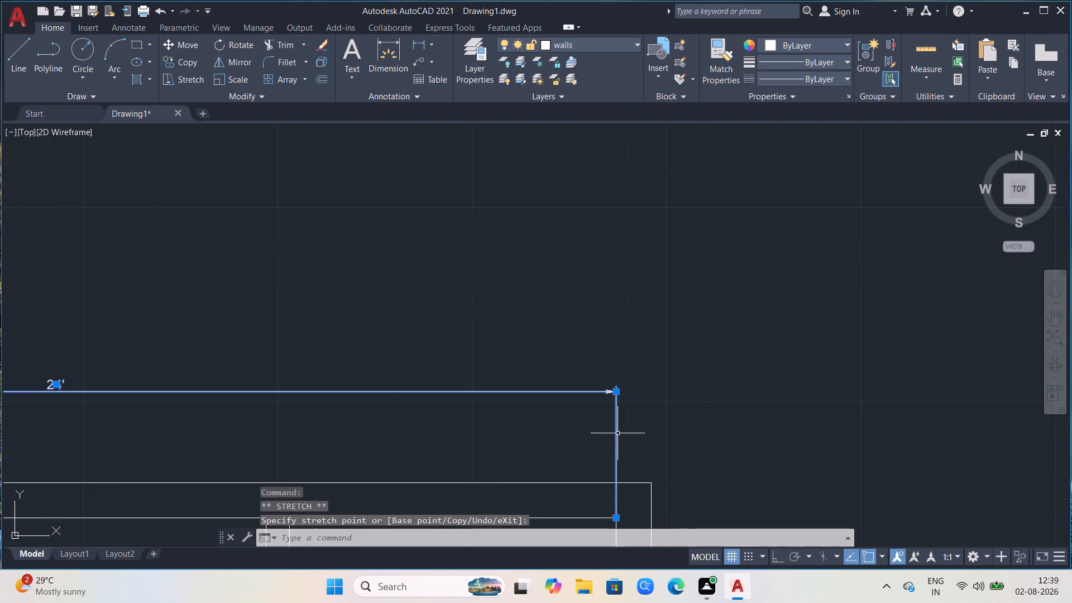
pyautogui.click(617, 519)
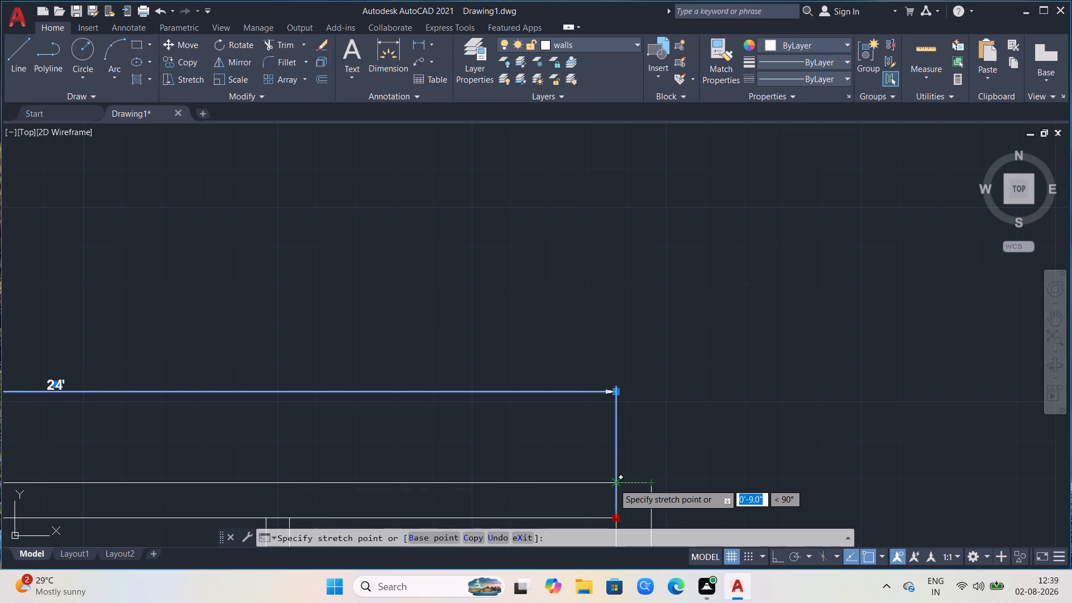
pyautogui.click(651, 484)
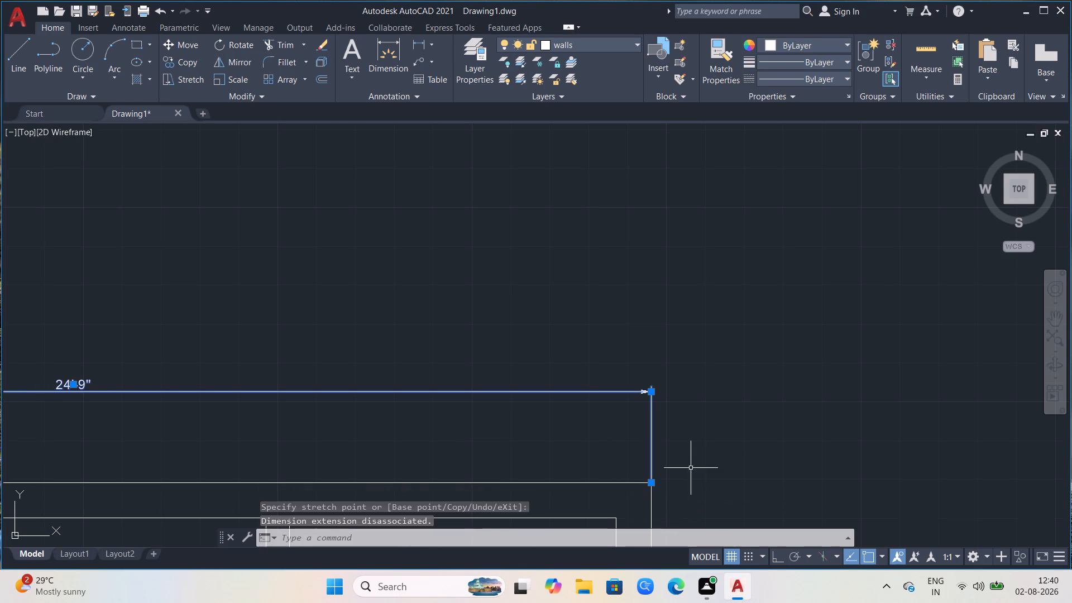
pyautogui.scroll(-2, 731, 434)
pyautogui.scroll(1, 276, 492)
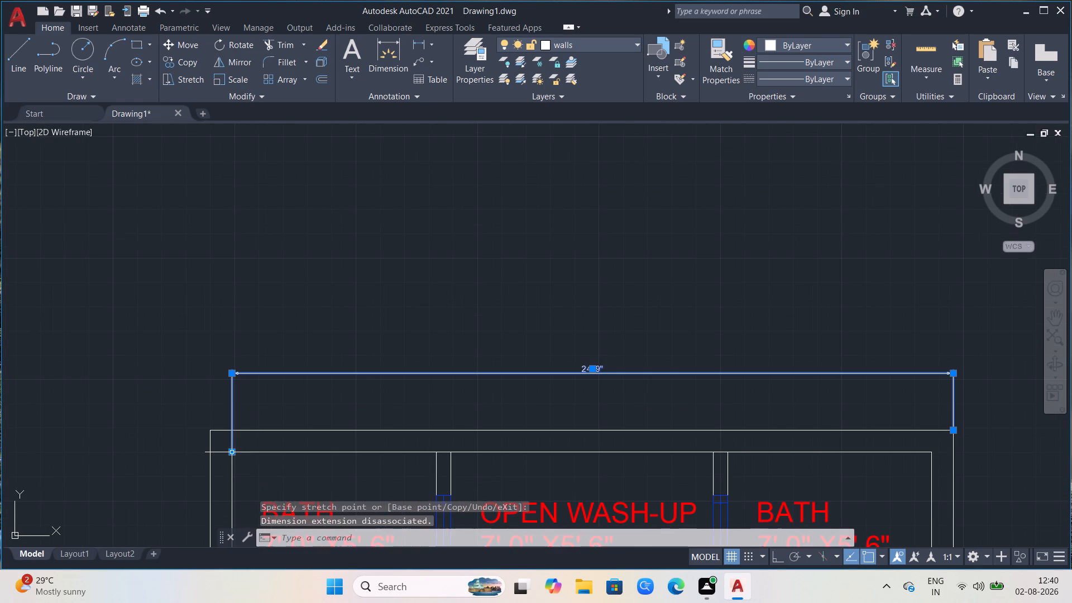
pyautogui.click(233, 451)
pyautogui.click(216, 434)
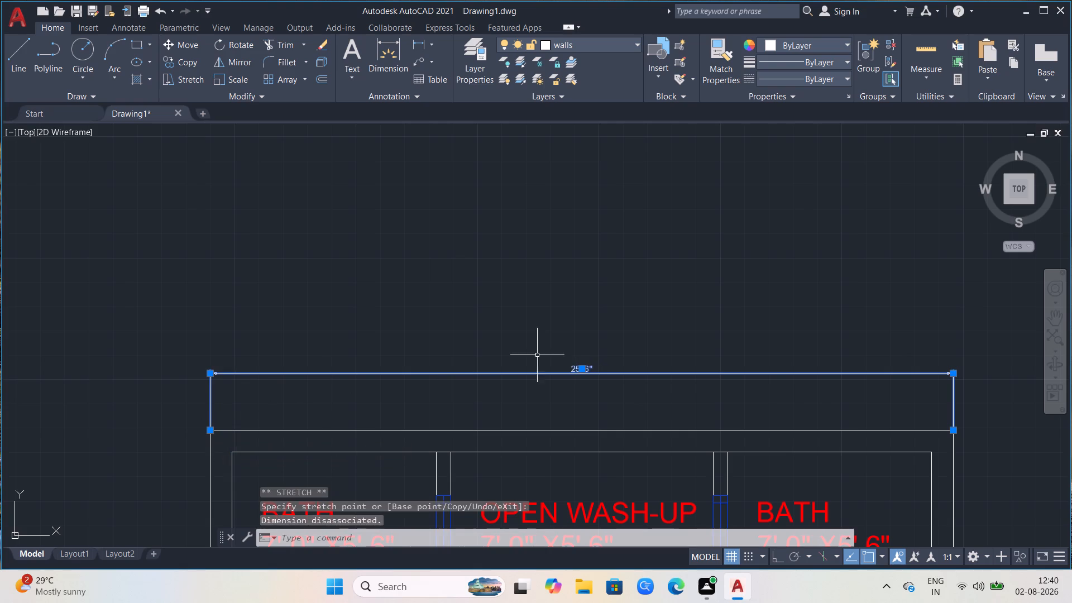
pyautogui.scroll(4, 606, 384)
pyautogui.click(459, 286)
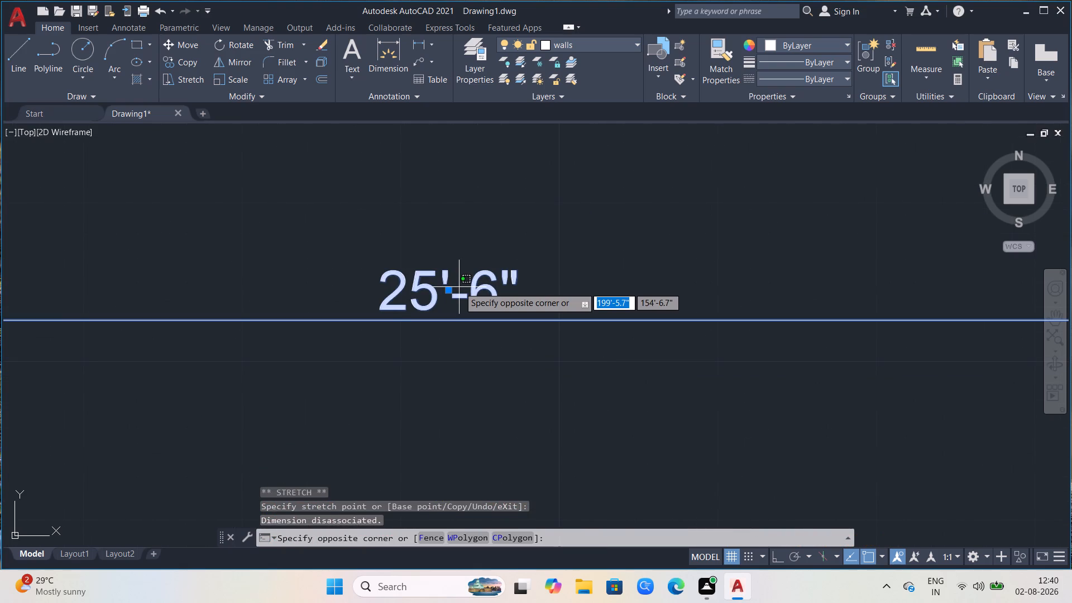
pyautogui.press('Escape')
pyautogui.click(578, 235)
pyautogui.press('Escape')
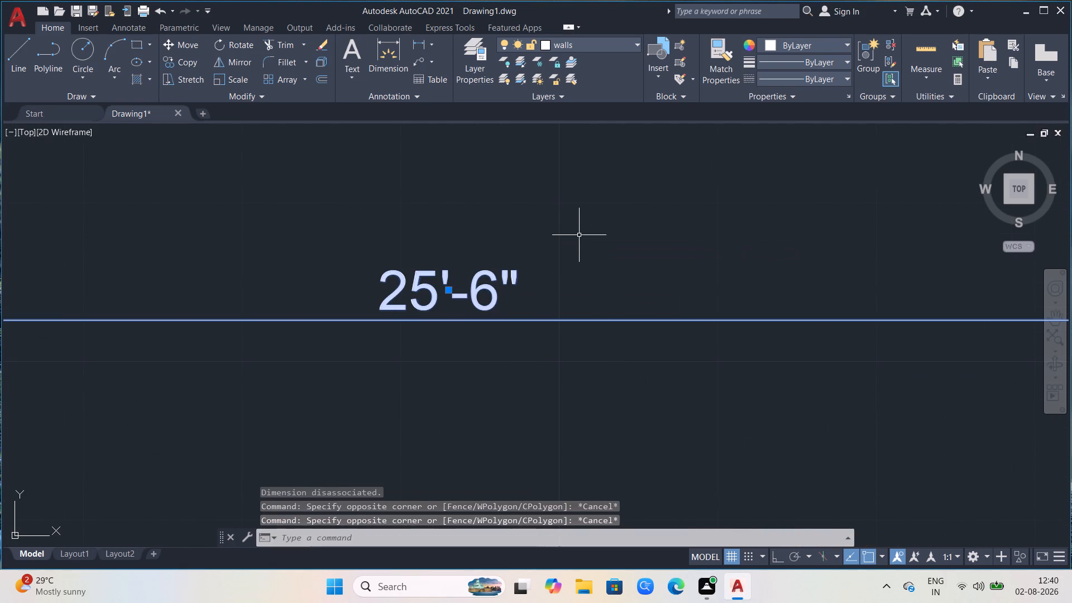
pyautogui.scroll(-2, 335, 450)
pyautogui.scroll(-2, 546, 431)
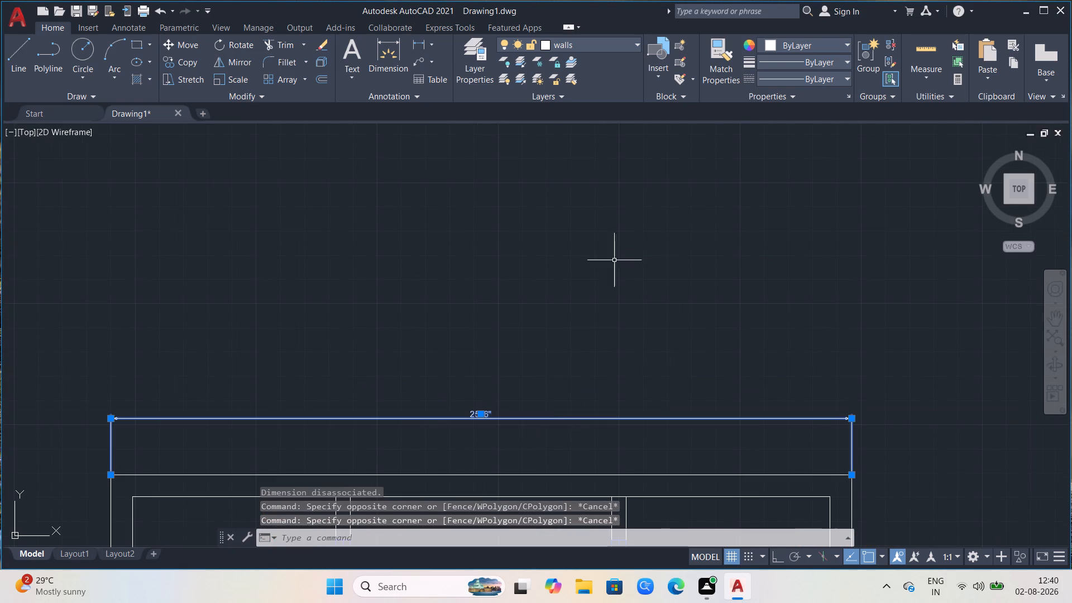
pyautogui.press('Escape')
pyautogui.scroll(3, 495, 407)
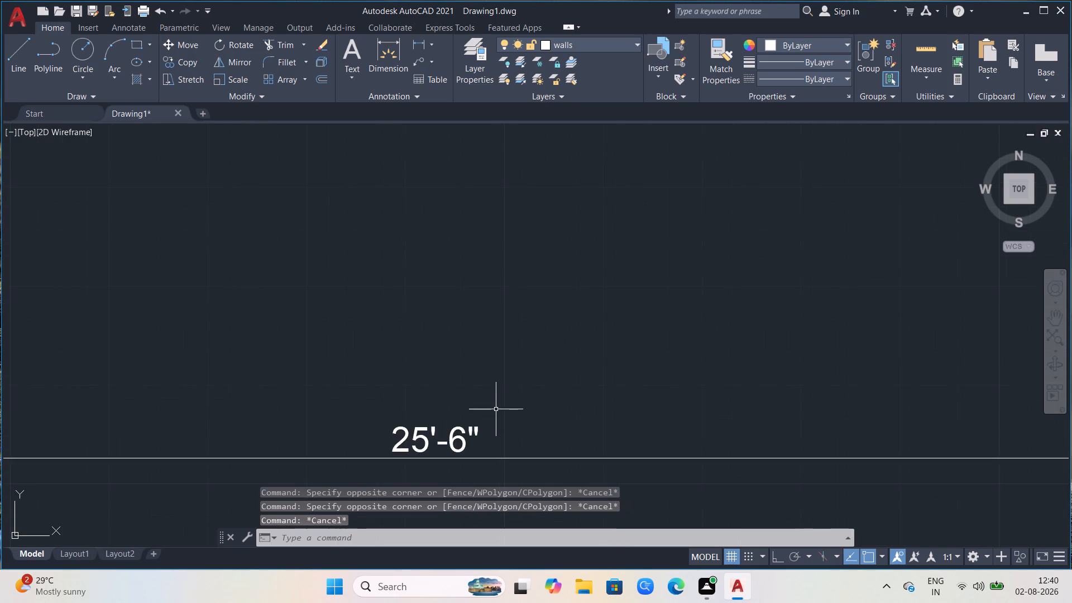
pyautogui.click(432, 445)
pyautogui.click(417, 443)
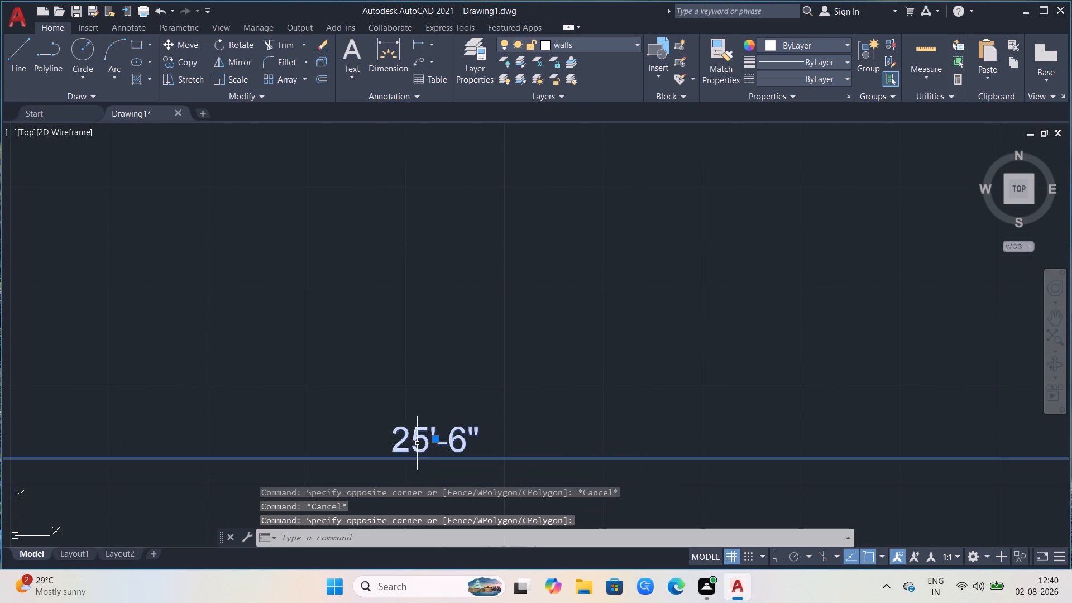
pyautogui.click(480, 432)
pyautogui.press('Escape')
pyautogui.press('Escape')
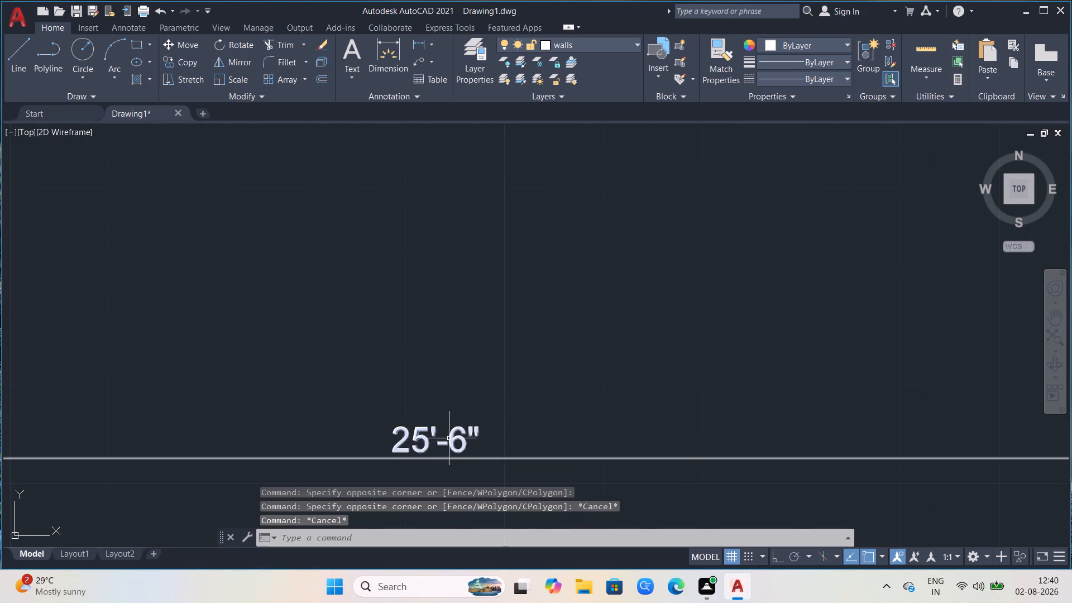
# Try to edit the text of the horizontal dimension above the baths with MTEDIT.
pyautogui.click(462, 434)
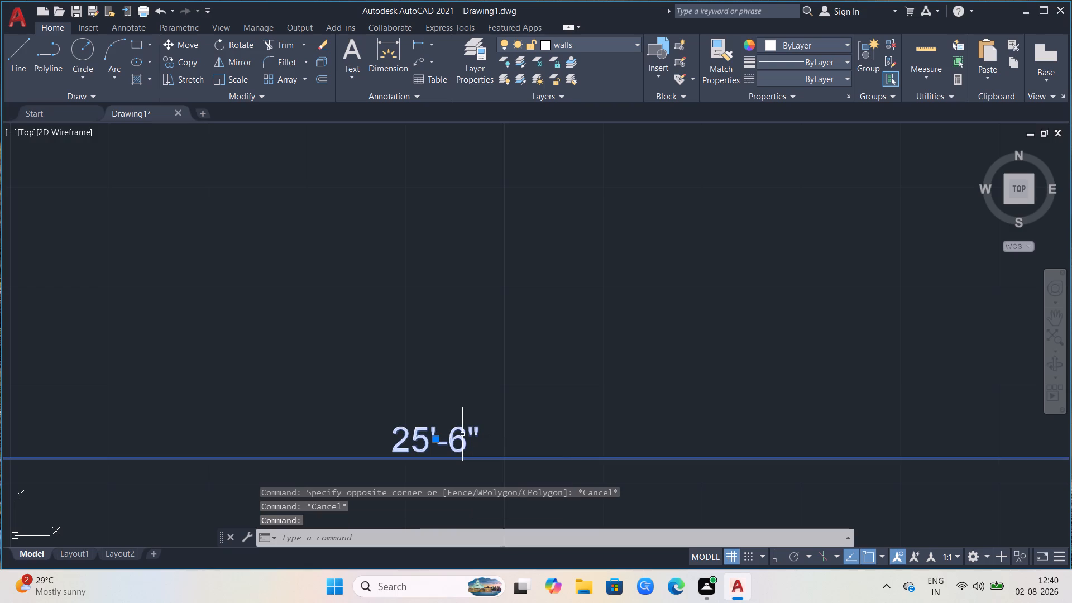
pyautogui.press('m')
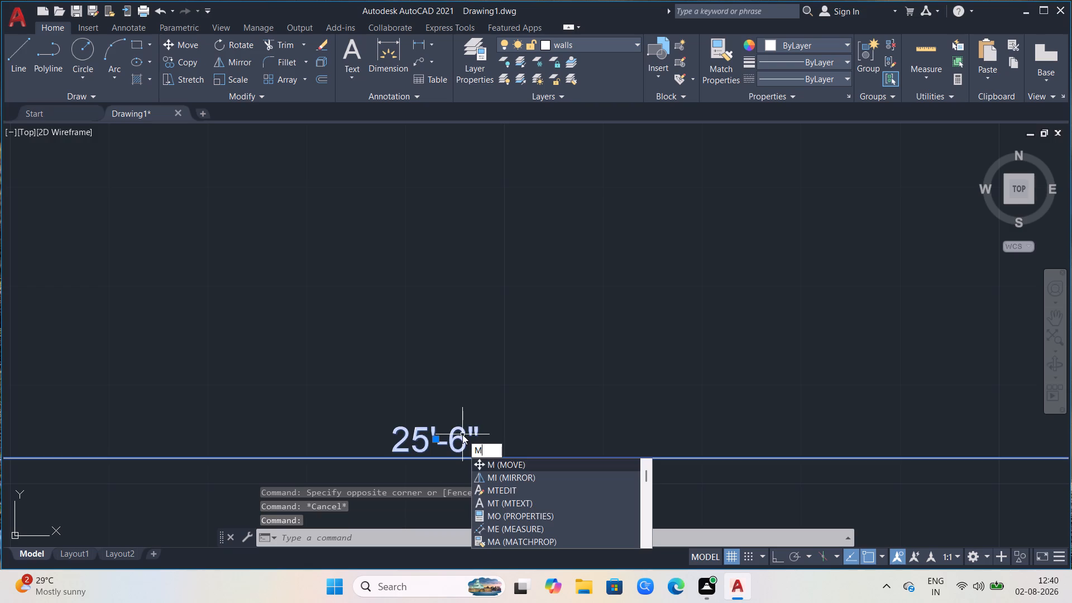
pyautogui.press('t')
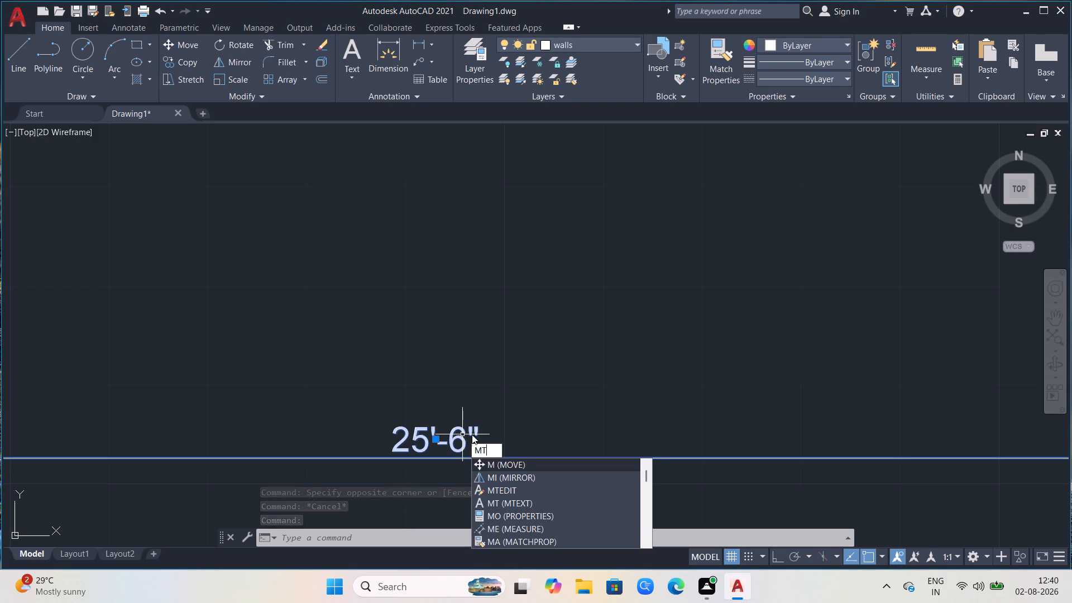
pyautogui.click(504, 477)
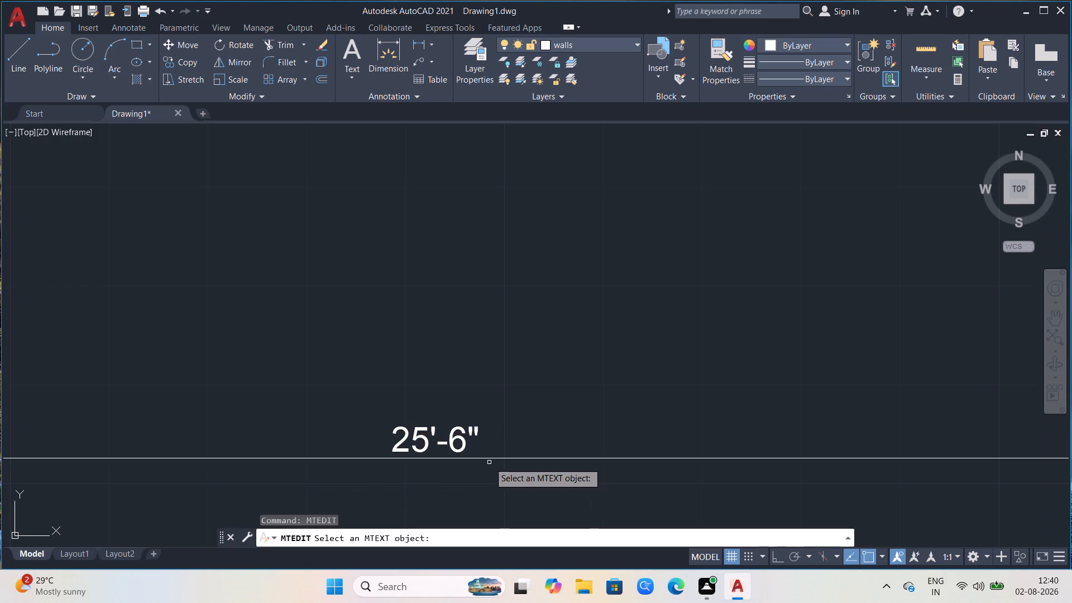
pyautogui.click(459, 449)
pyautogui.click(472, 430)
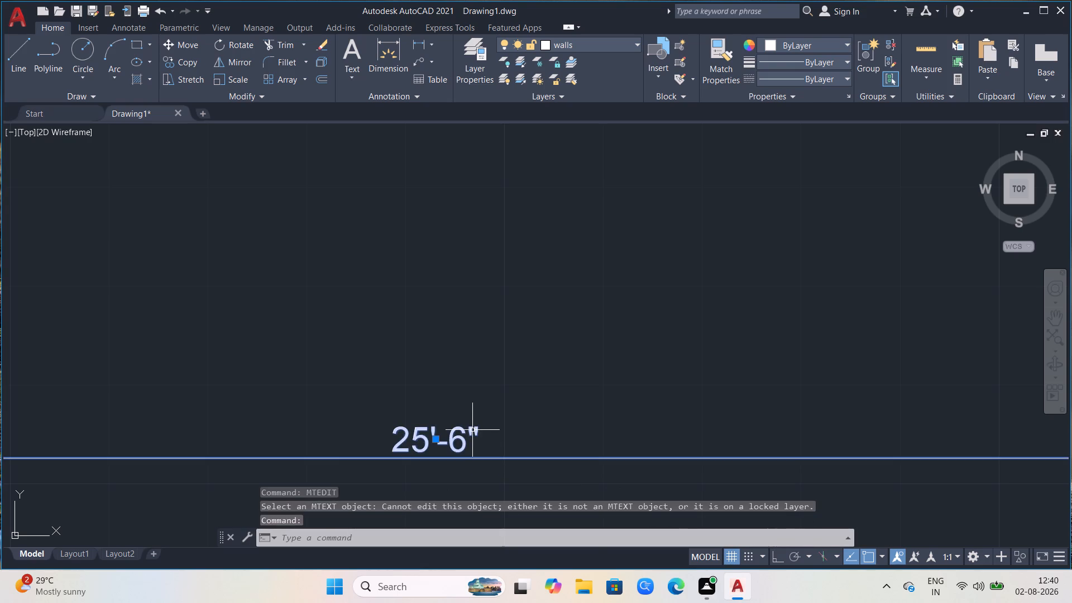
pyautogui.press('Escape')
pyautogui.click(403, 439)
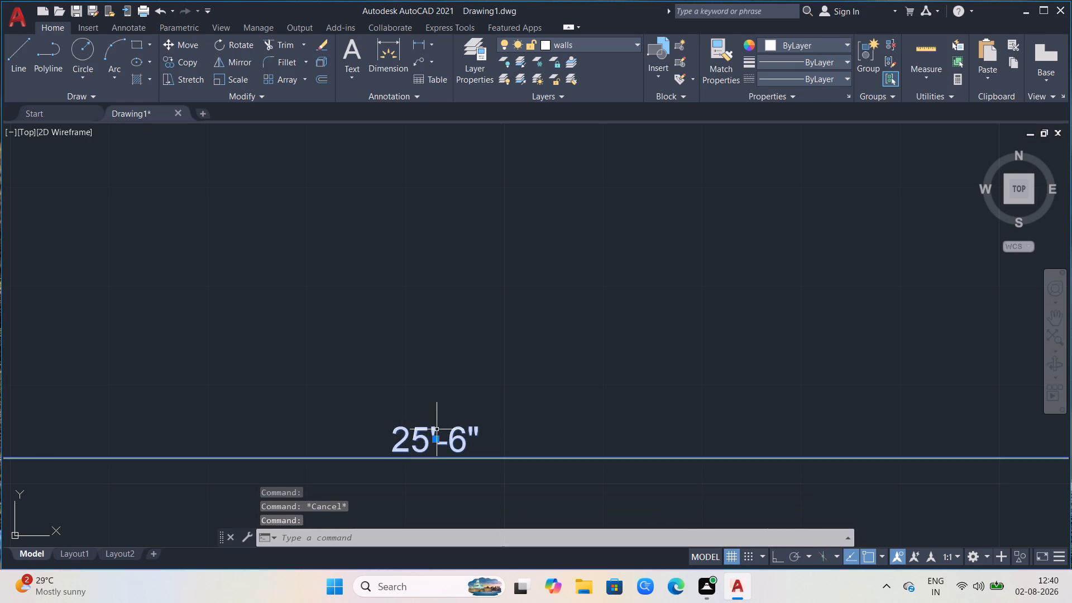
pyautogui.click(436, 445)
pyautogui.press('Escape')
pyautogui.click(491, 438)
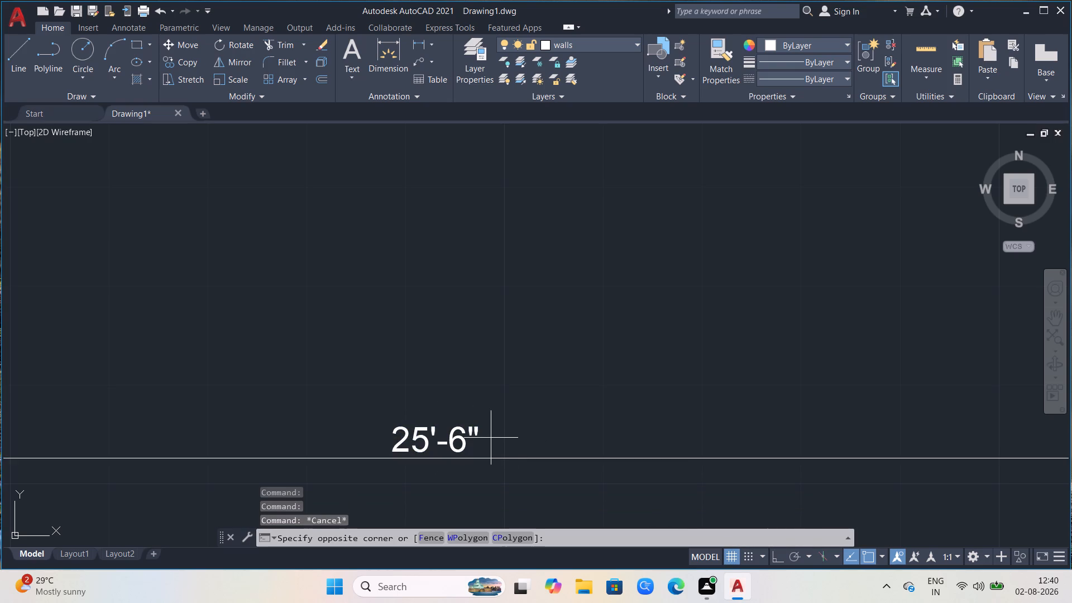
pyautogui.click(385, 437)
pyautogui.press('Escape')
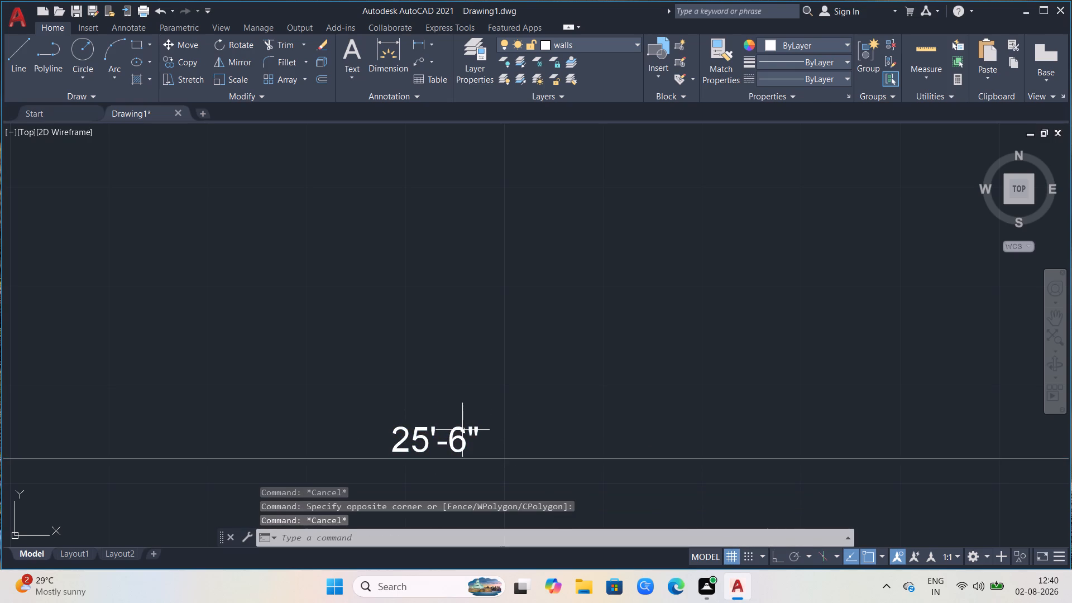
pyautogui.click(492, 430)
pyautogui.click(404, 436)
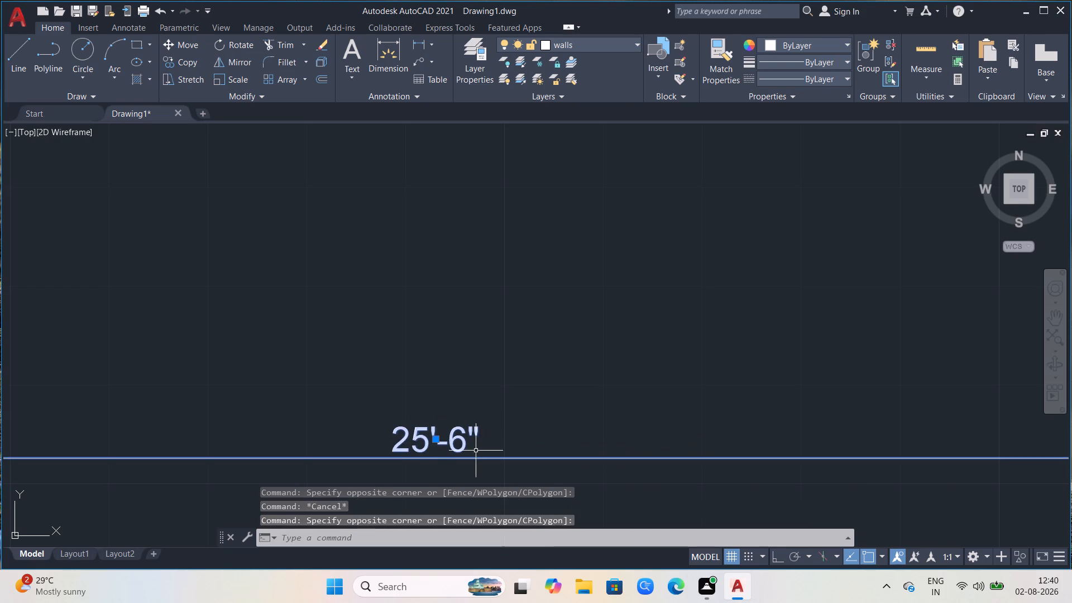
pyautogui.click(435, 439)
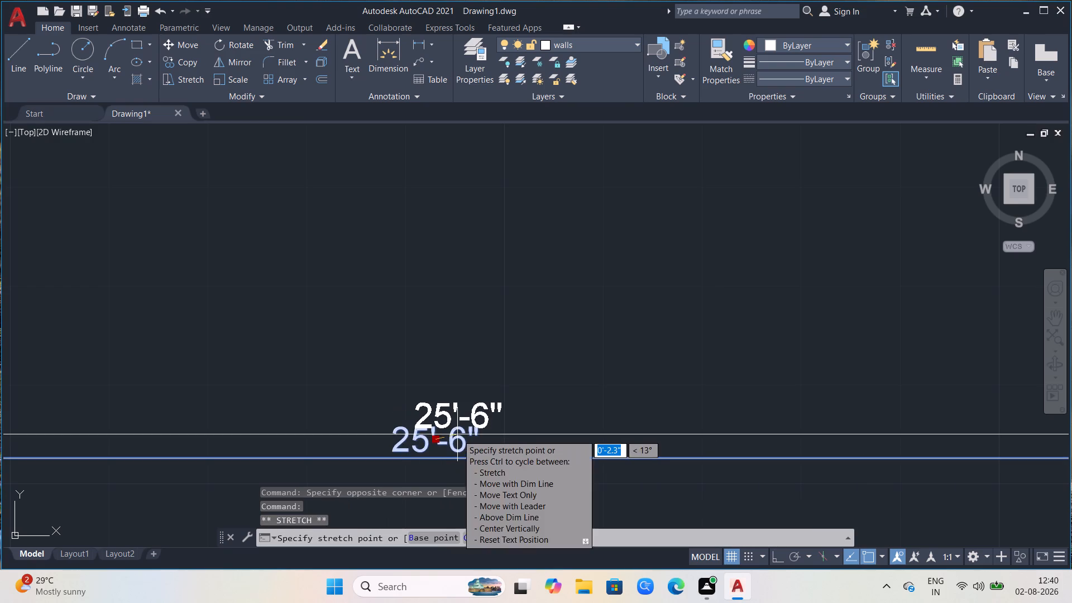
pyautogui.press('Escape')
# Stretch both extension-line origins of the horizontal dimension back to the inner corners of the side walls, making it span 24'.
pyautogui.scroll(-2, 380, 449)
pyautogui.scroll(-1, 424, 462)
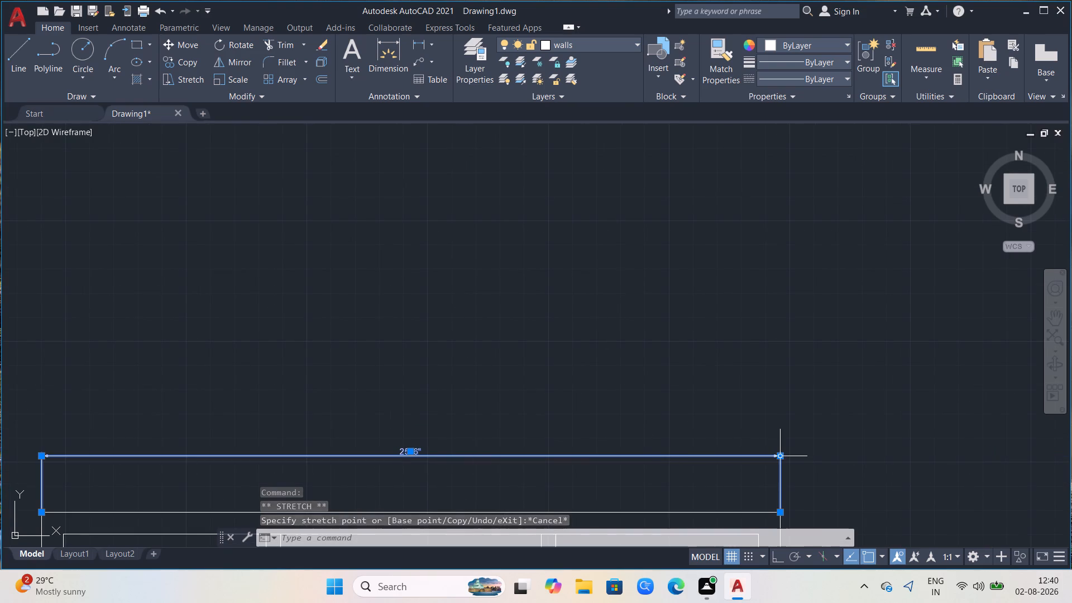
pyautogui.hotkey('ctrl', 'z')
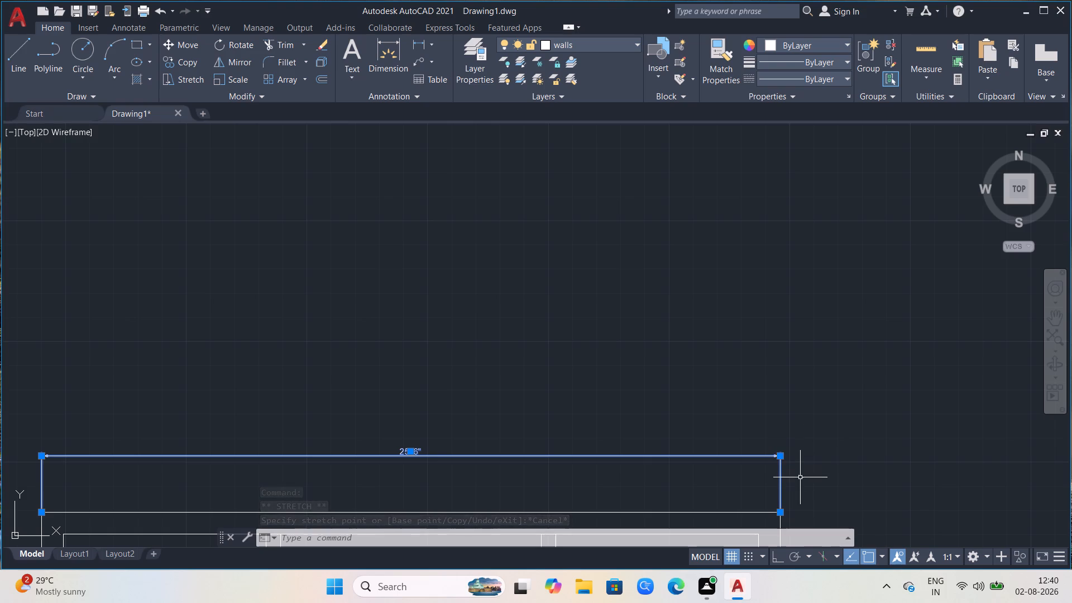
pyautogui.click(781, 510)
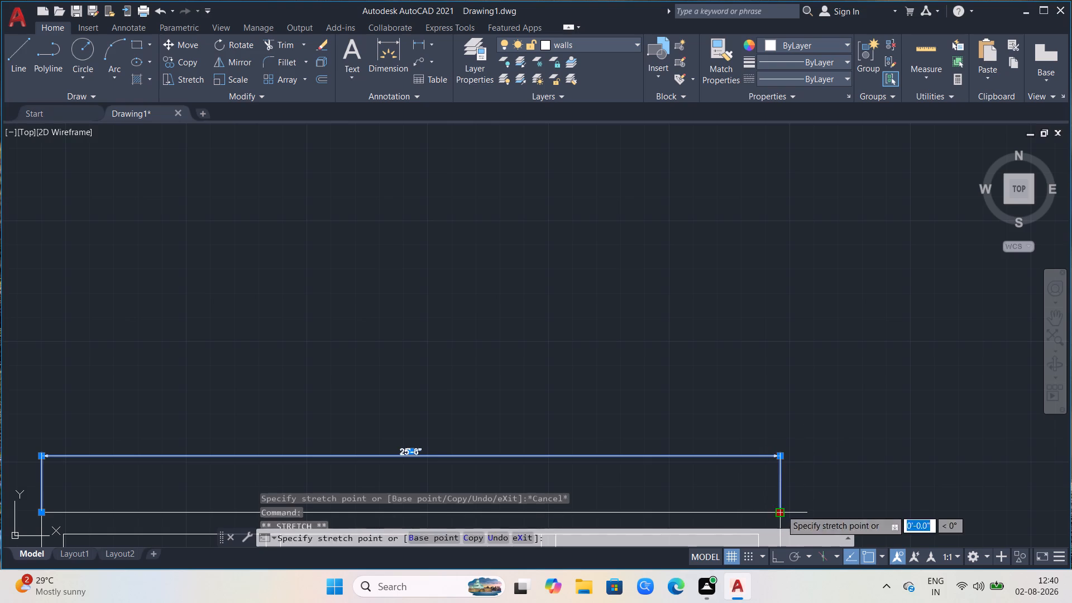
pyautogui.scroll(-2, 781, 486)
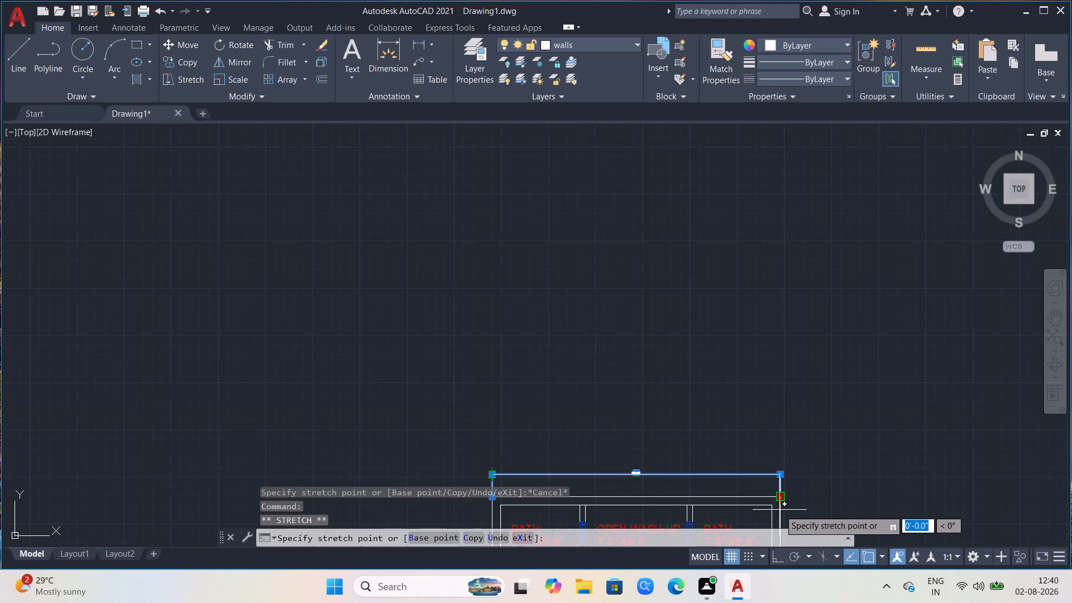
pyautogui.click(771, 510)
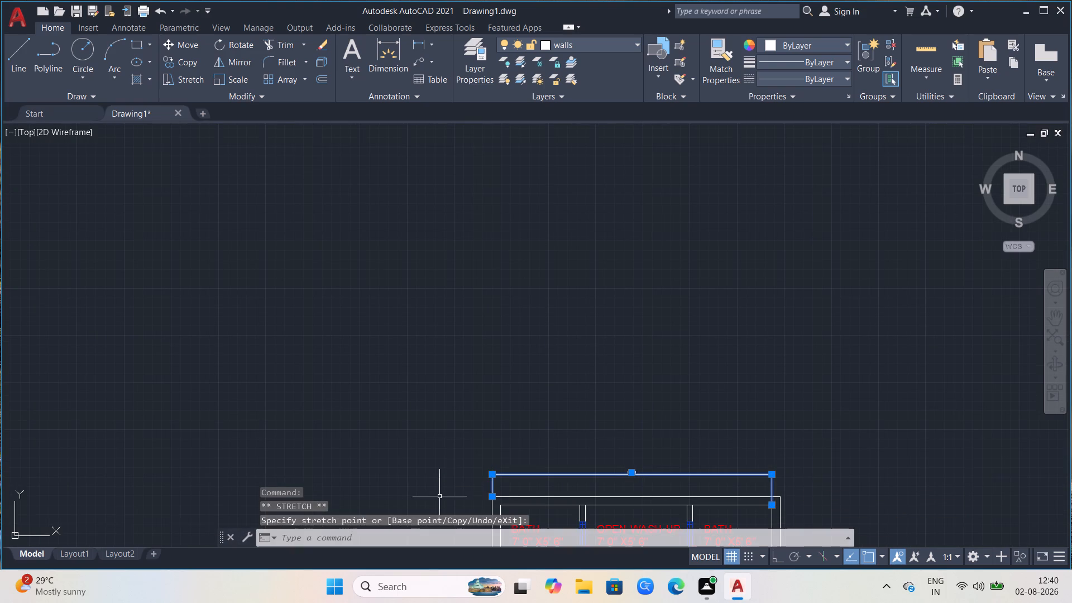
pyautogui.scroll(2, 483, 461)
pyautogui.scroll(-1, 529, 400)
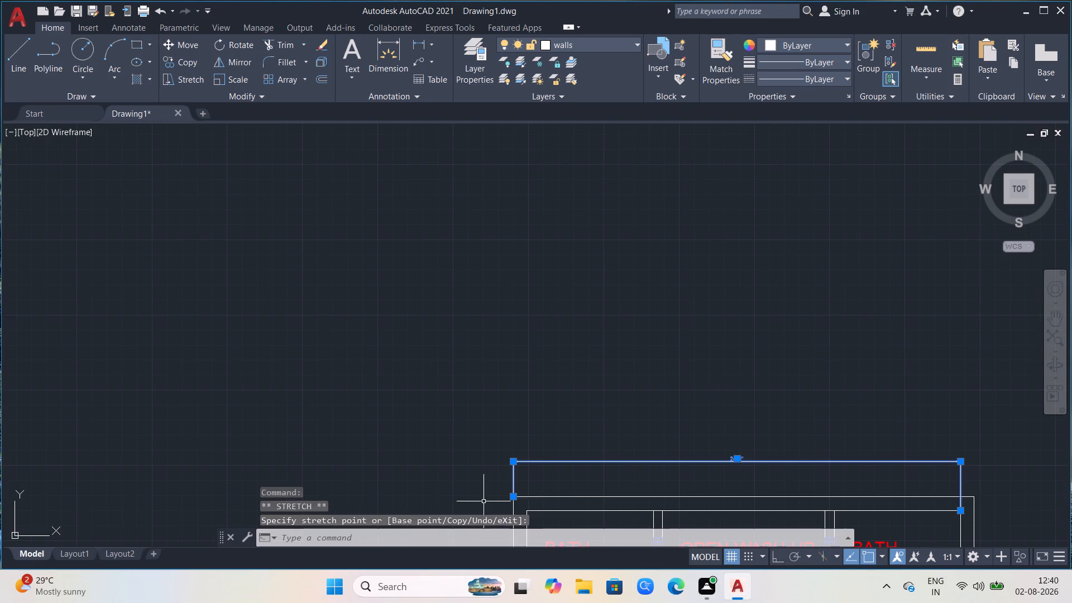
pyautogui.click(511, 497)
pyautogui.click(527, 508)
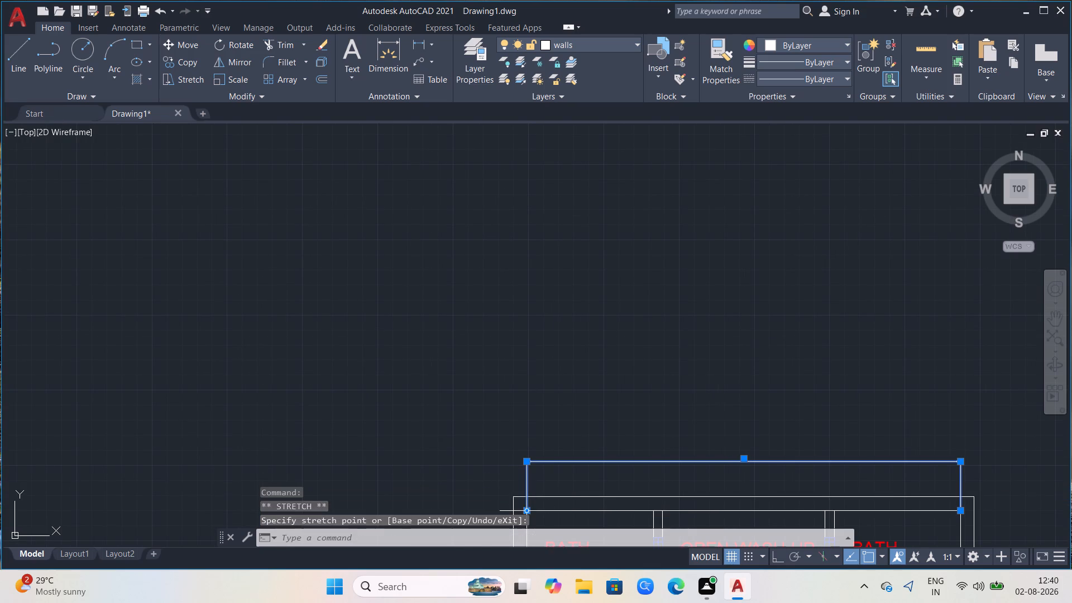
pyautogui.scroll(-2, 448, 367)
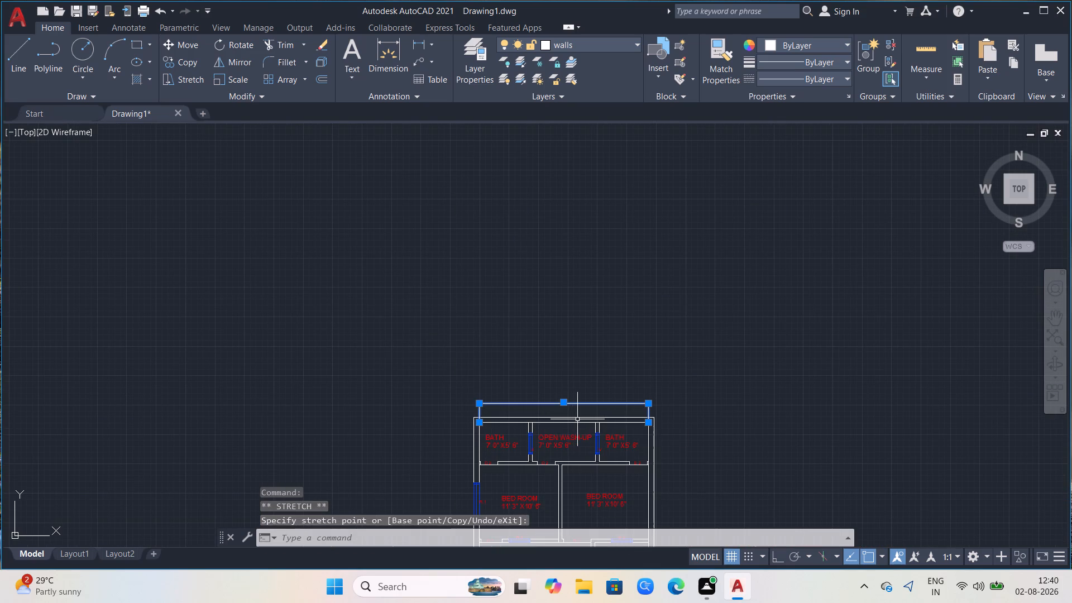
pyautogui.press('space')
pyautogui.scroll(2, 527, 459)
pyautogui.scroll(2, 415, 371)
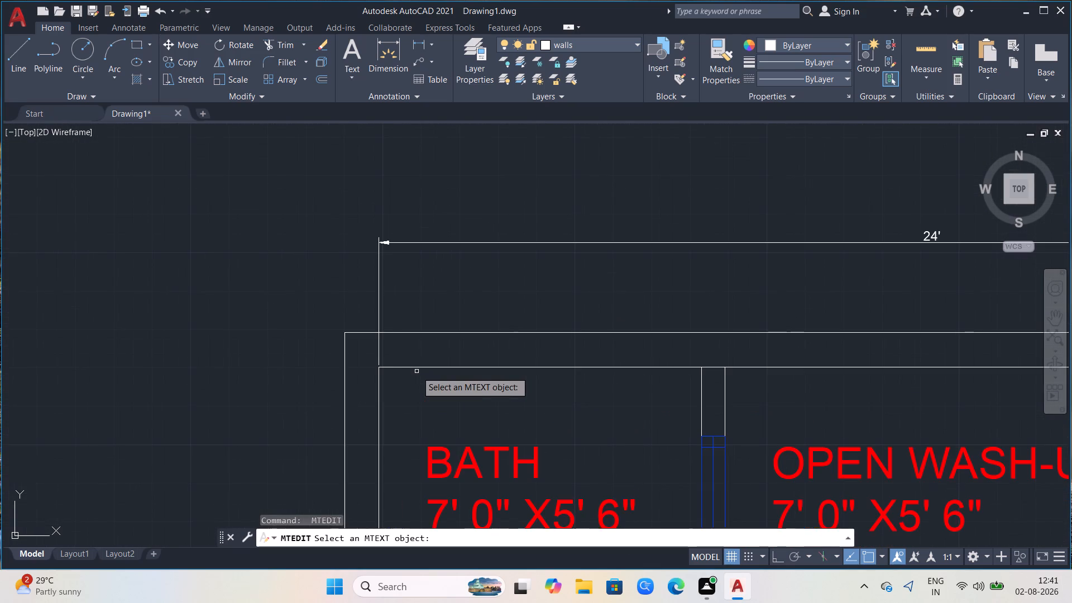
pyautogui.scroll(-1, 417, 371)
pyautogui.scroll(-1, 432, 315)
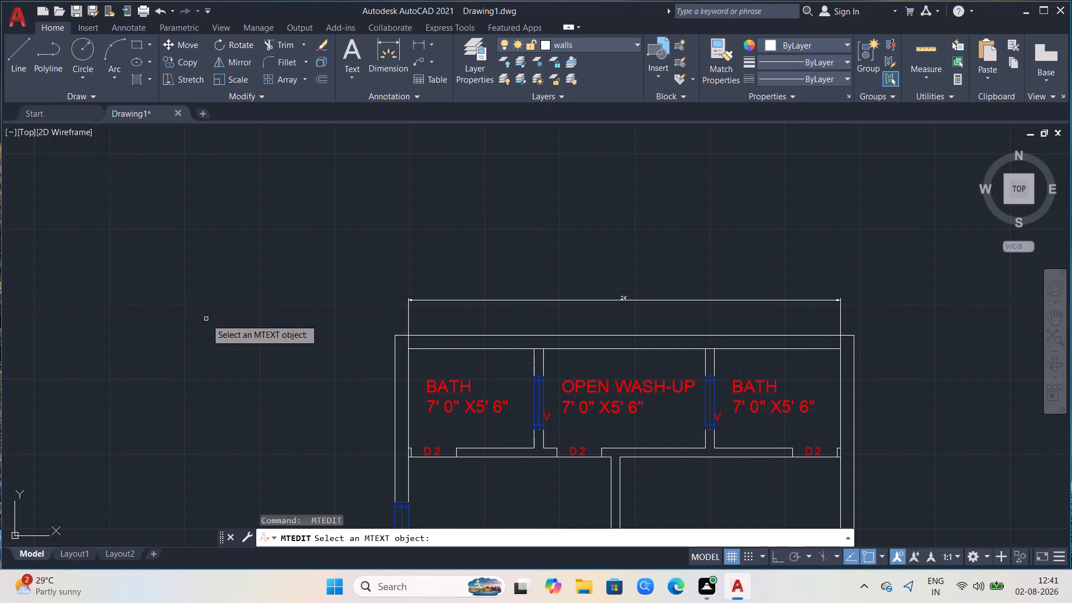
# Place a vertical linear dimension between the inner corners at the bath and open-lane ends, outside the side wall with the GATE opening.
pyautogui.click(422, 42)
pyautogui.scroll(-2, 284, 210)
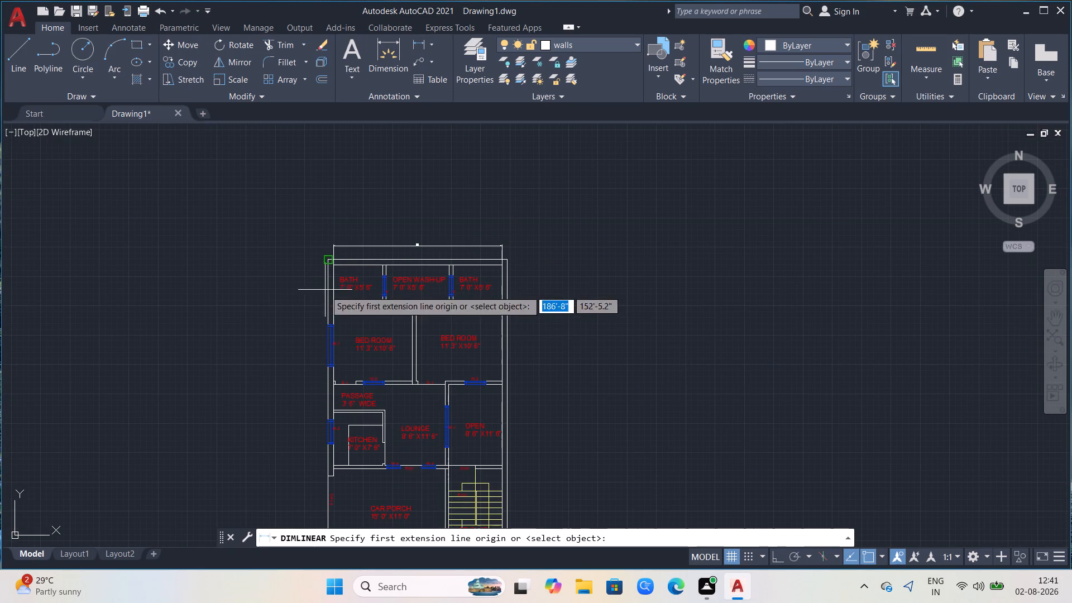
pyautogui.click(337, 268)
pyautogui.scroll(-2, 327, 315)
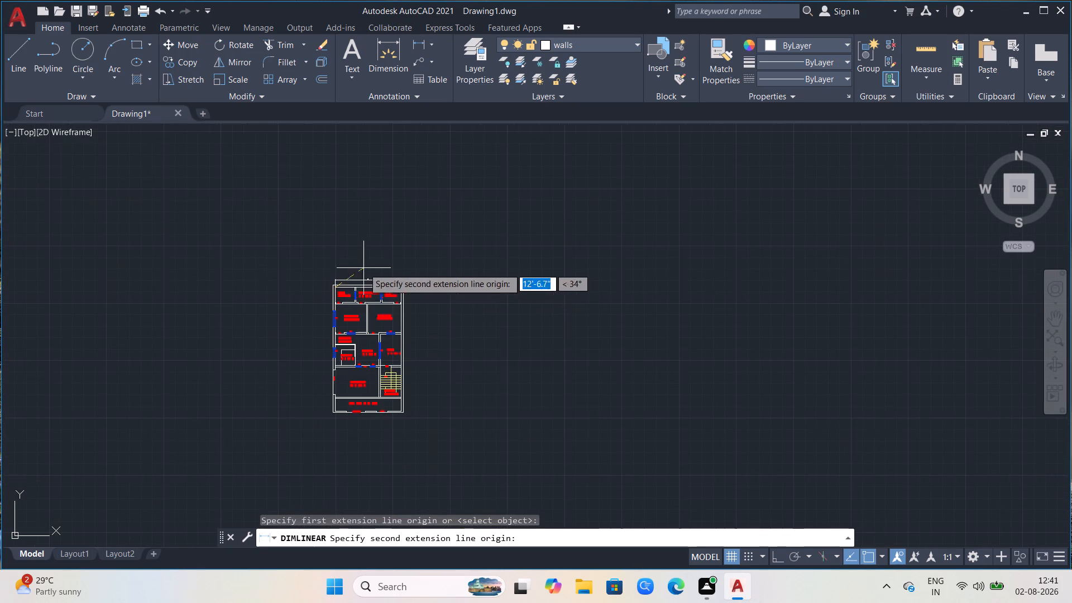
pyautogui.scroll(3, 332, 409)
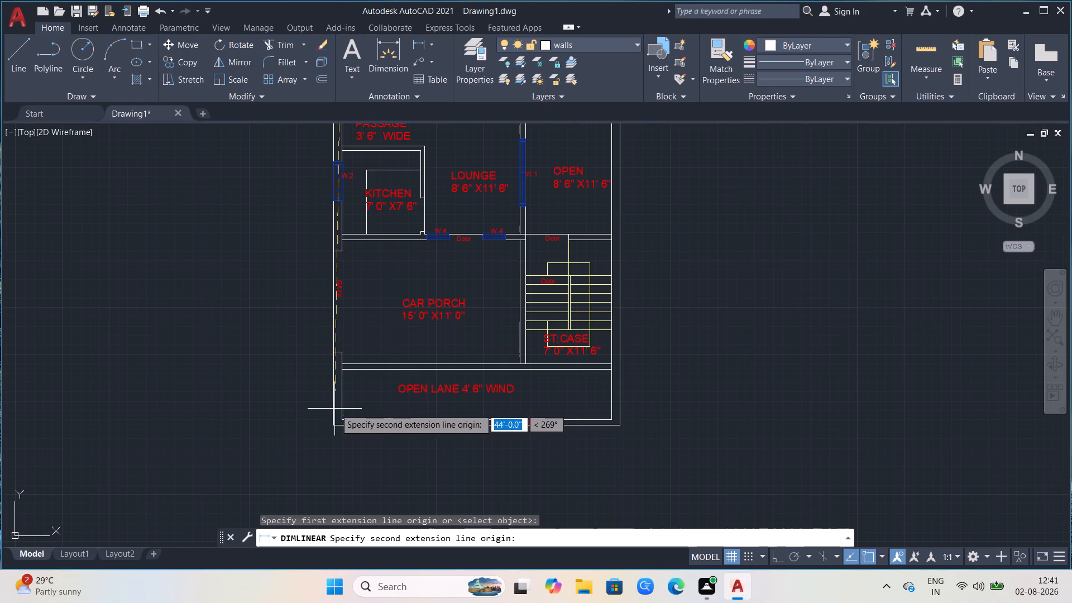
pyautogui.click(343, 417)
pyautogui.click(283, 440)
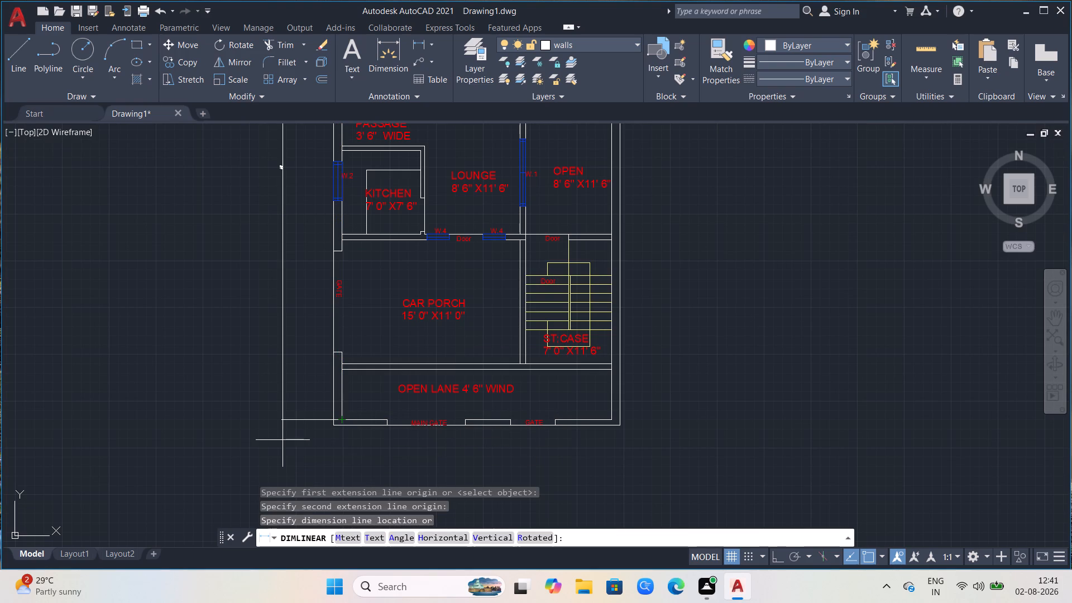
# Examine the new vertical dimension's text and how both overall dimensions sit around the plan.
pyautogui.scroll(2, 304, 168)
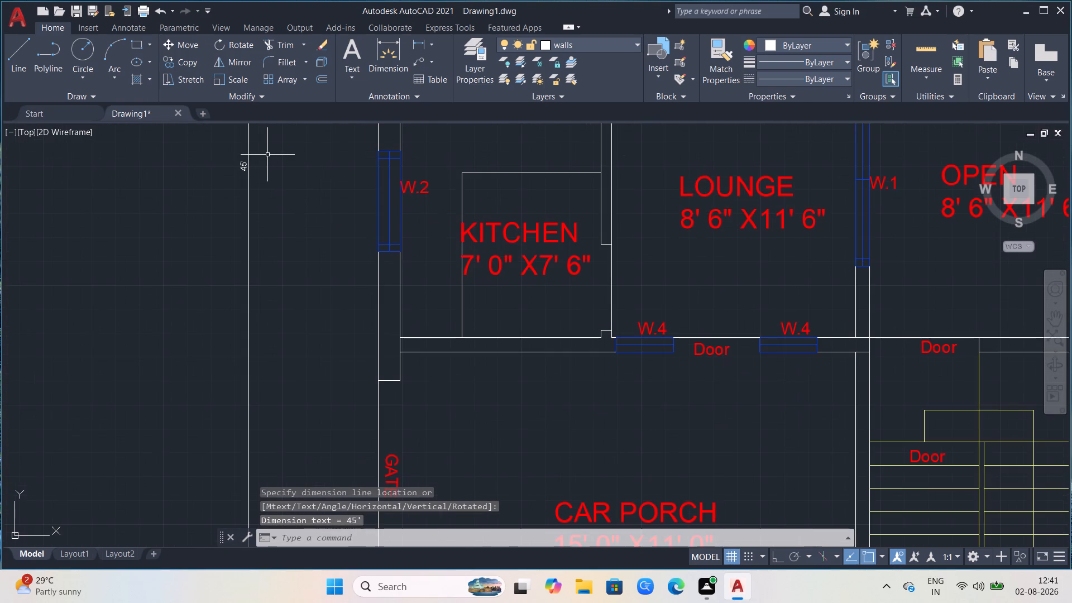
pyautogui.scroll(-3, 267, 157)
pyautogui.scroll(-2, 549, 183)
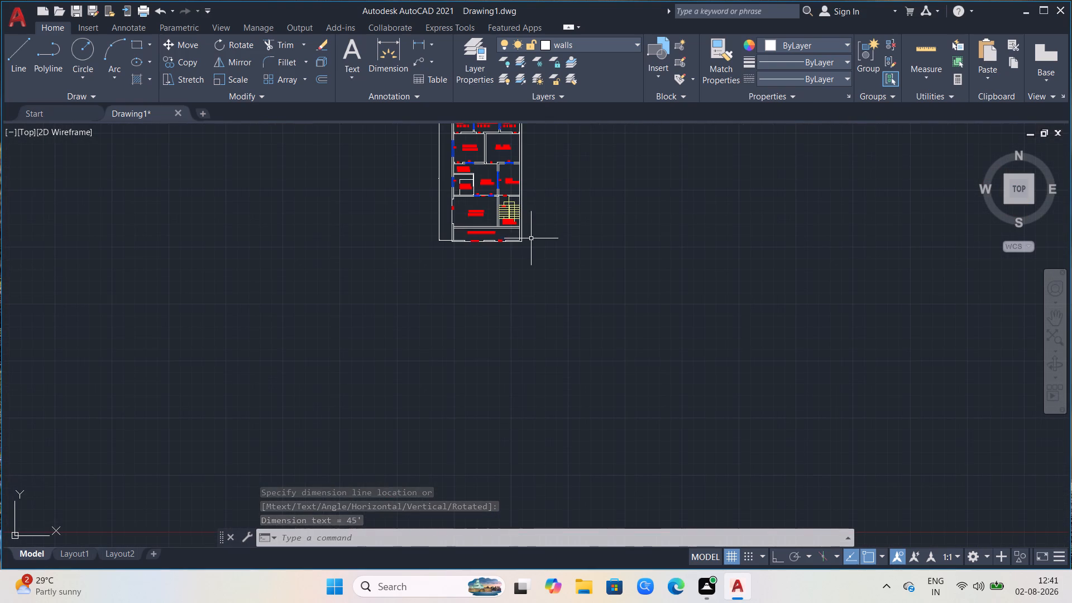
pyautogui.scroll(-1, 618, 246)
pyautogui.scroll(2, 603, 118)
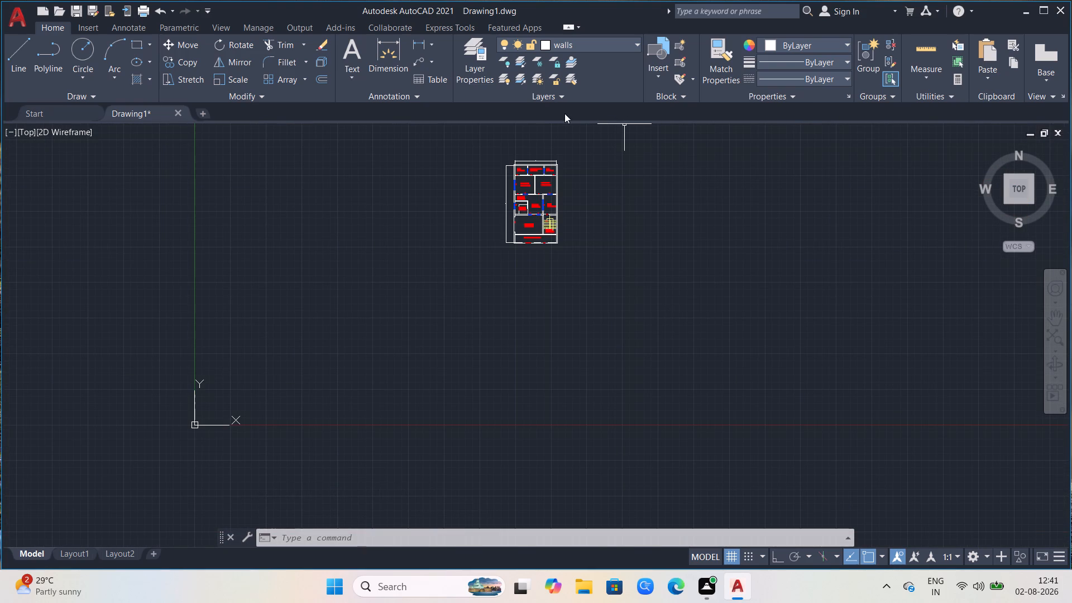
pyautogui.scroll(2, 541, 127)
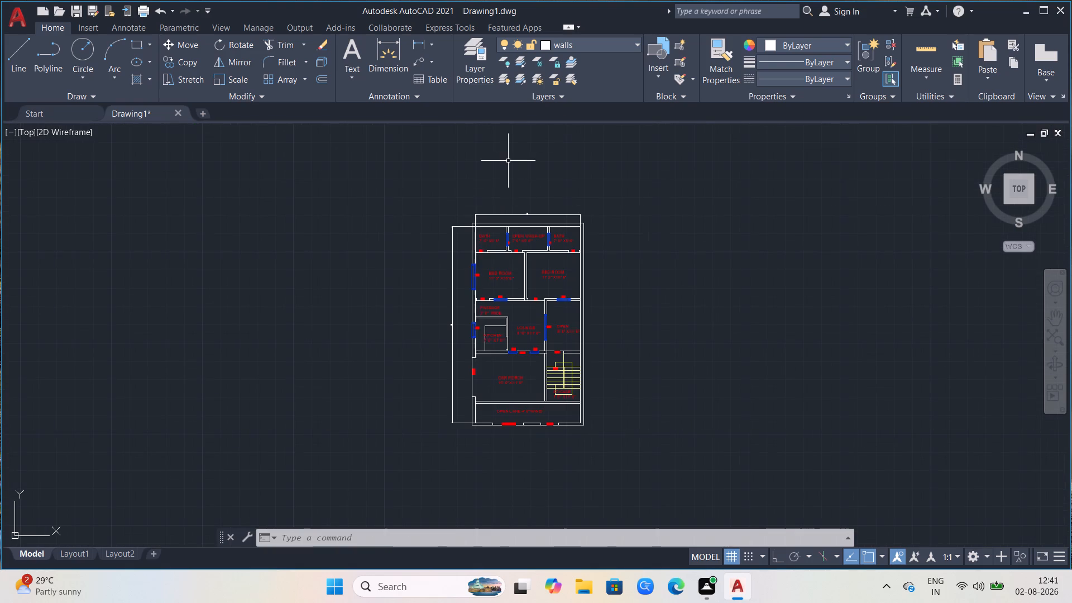
pyautogui.scroll(2, 509, 161)
pyautogui.scroll(-1, 466, 226)
pyautogui.scroll(-1, 424, 450)
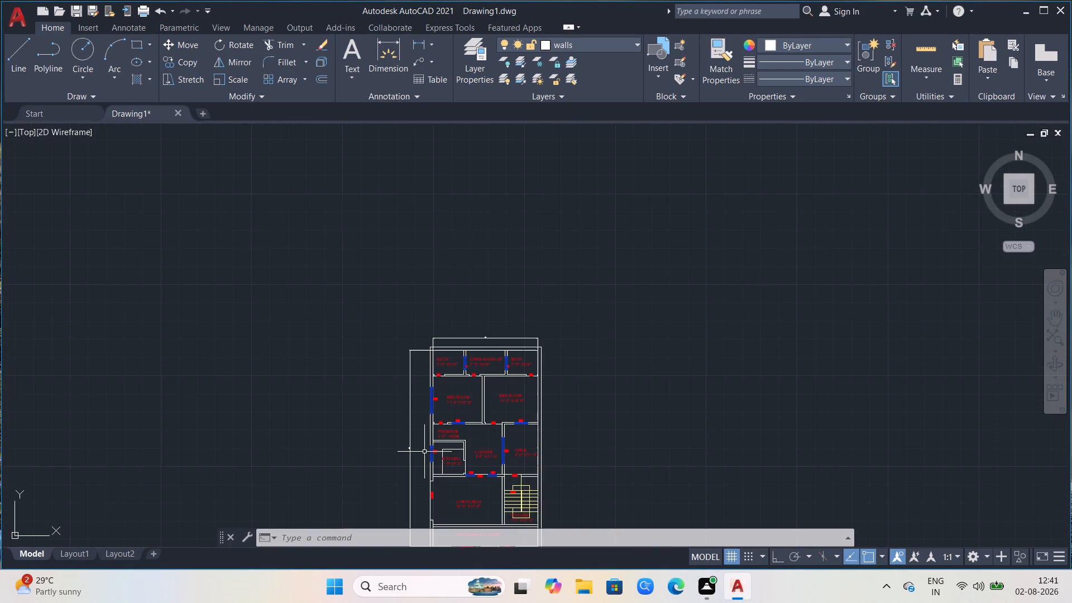
pyautogui.scroll(5, 405, 457)
pyautogui.scroll(-2, 422, 433)
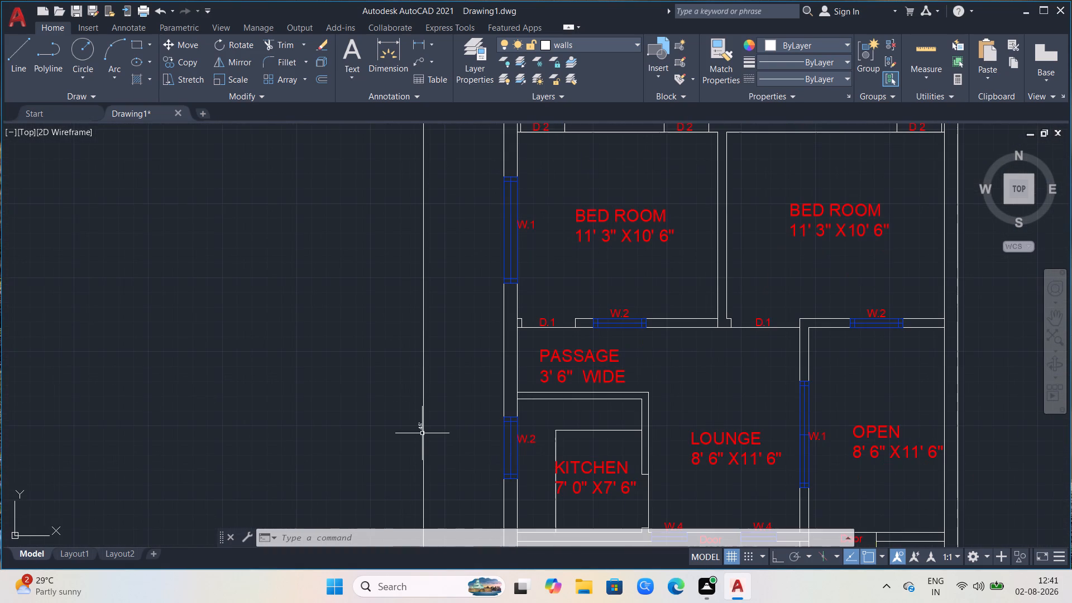
pyautogui.press('Escape')
pyautogui.scroll(-2, 631, 362)
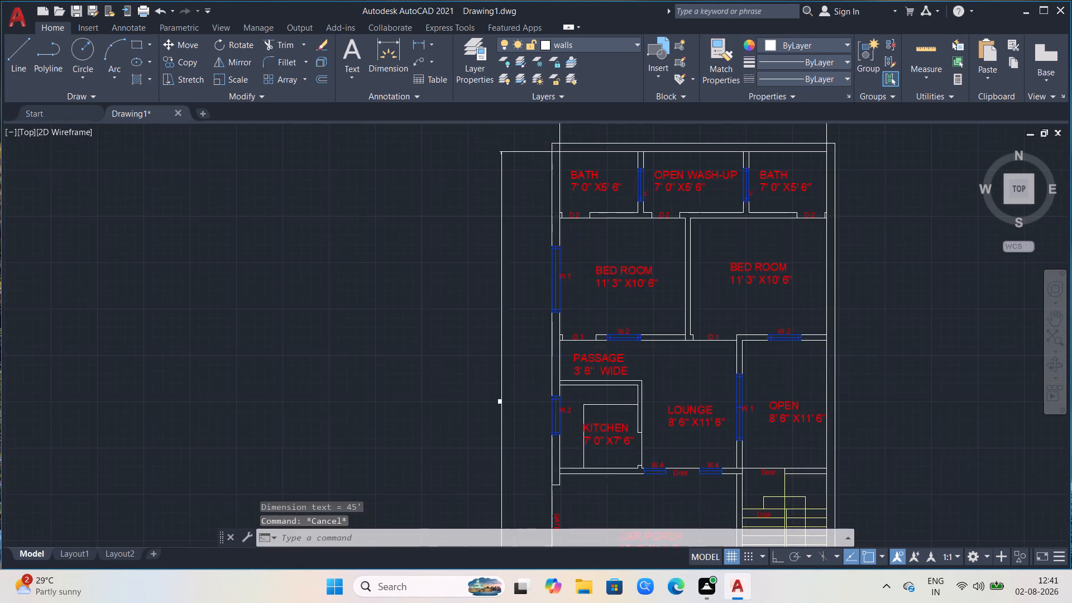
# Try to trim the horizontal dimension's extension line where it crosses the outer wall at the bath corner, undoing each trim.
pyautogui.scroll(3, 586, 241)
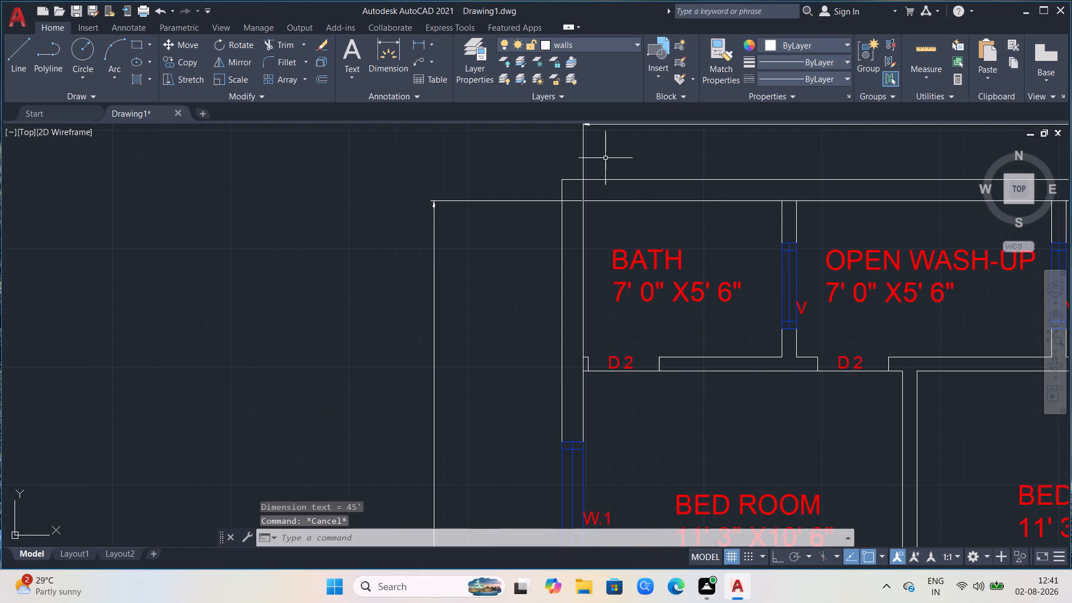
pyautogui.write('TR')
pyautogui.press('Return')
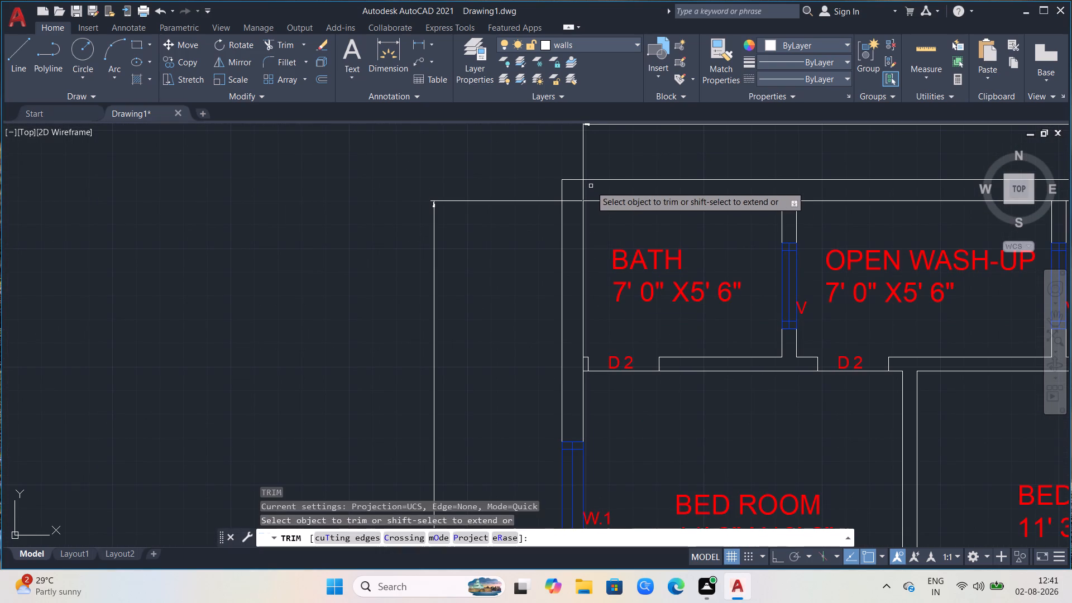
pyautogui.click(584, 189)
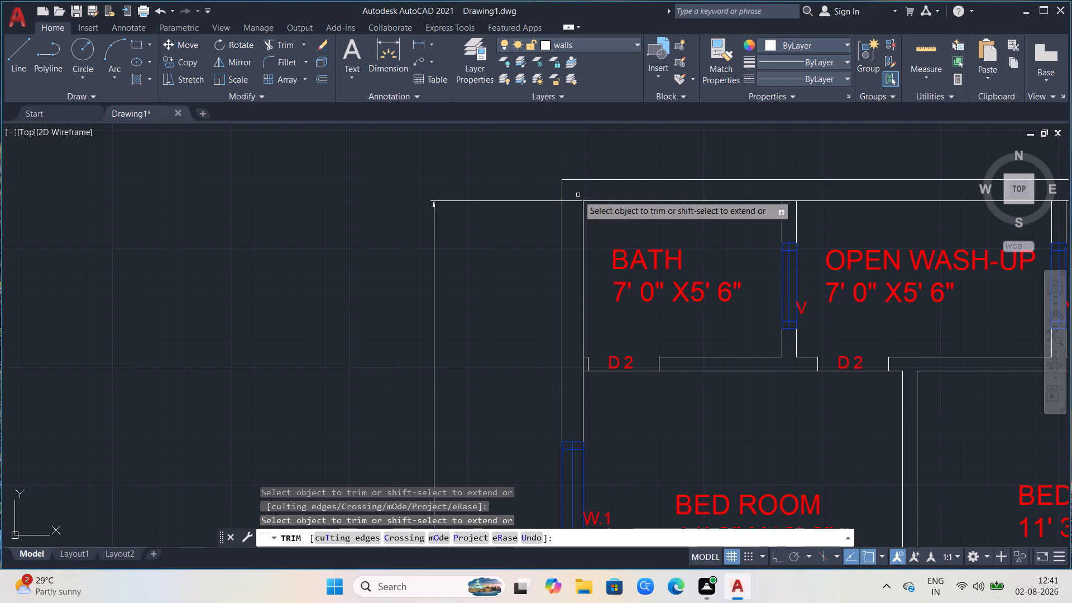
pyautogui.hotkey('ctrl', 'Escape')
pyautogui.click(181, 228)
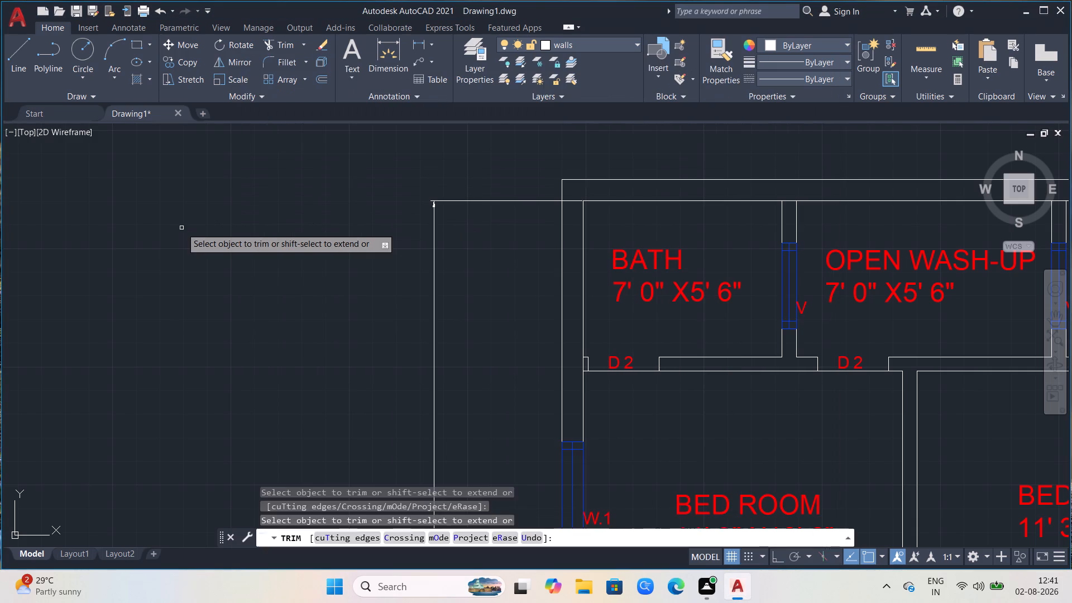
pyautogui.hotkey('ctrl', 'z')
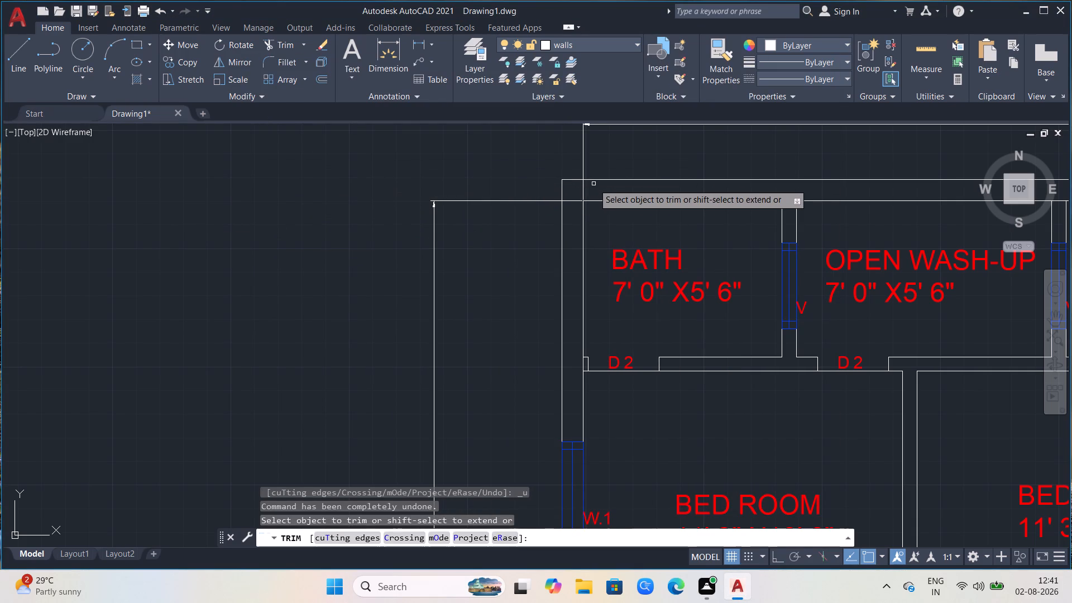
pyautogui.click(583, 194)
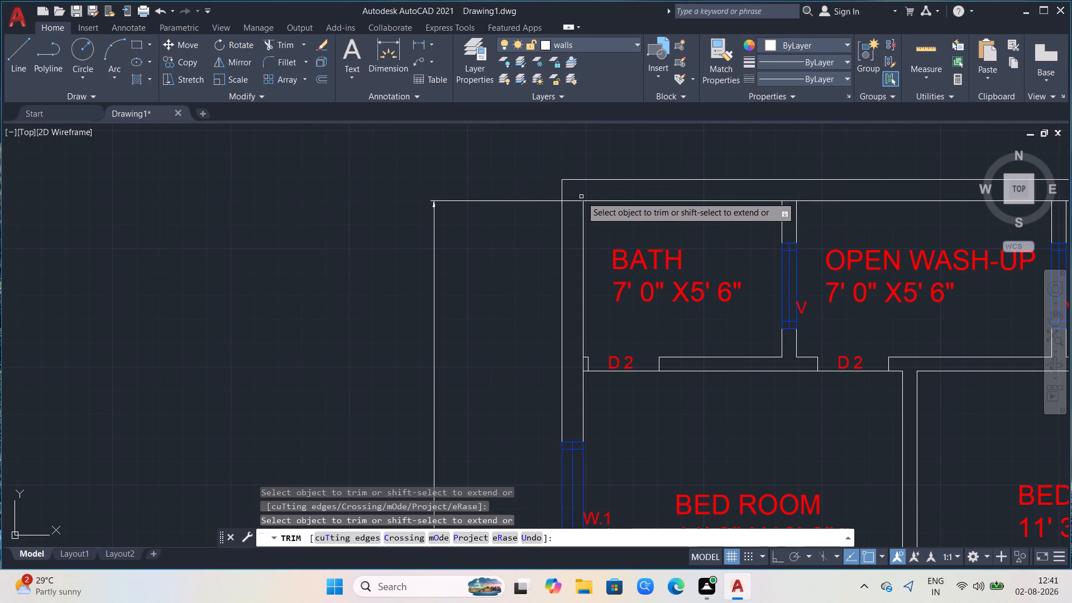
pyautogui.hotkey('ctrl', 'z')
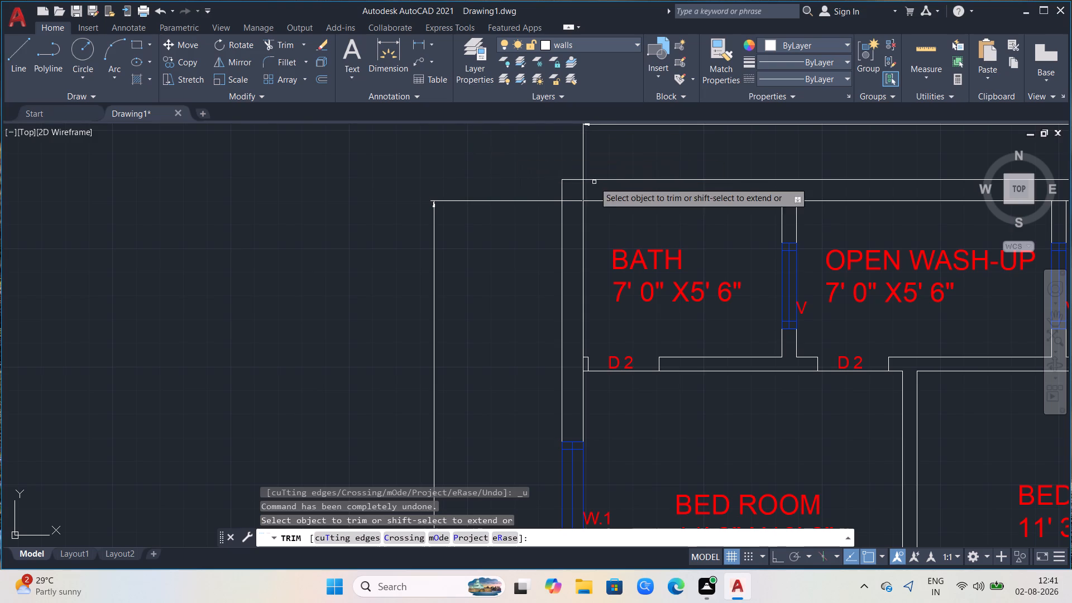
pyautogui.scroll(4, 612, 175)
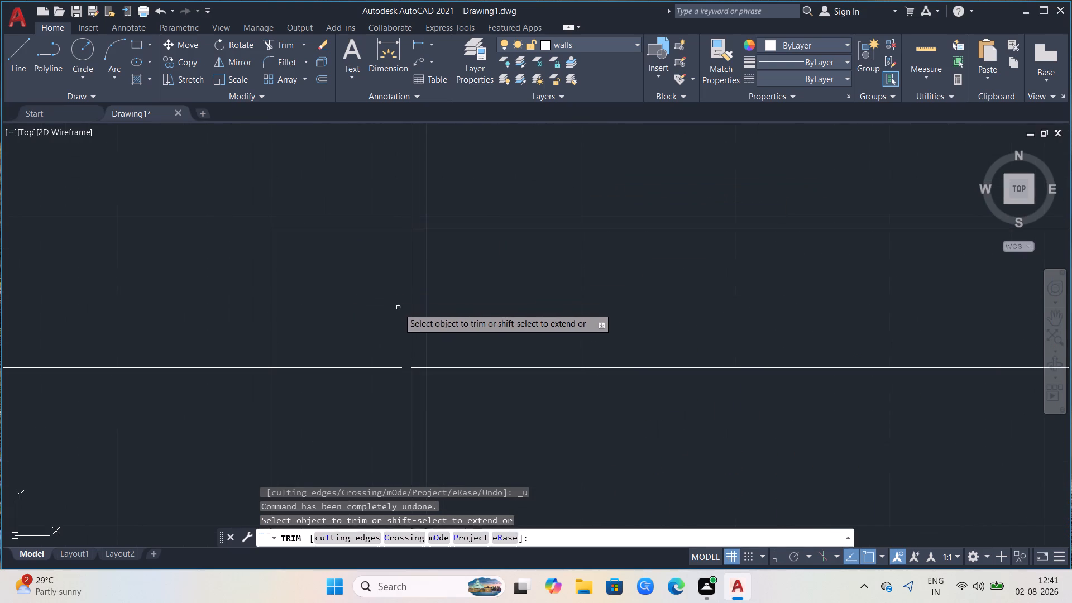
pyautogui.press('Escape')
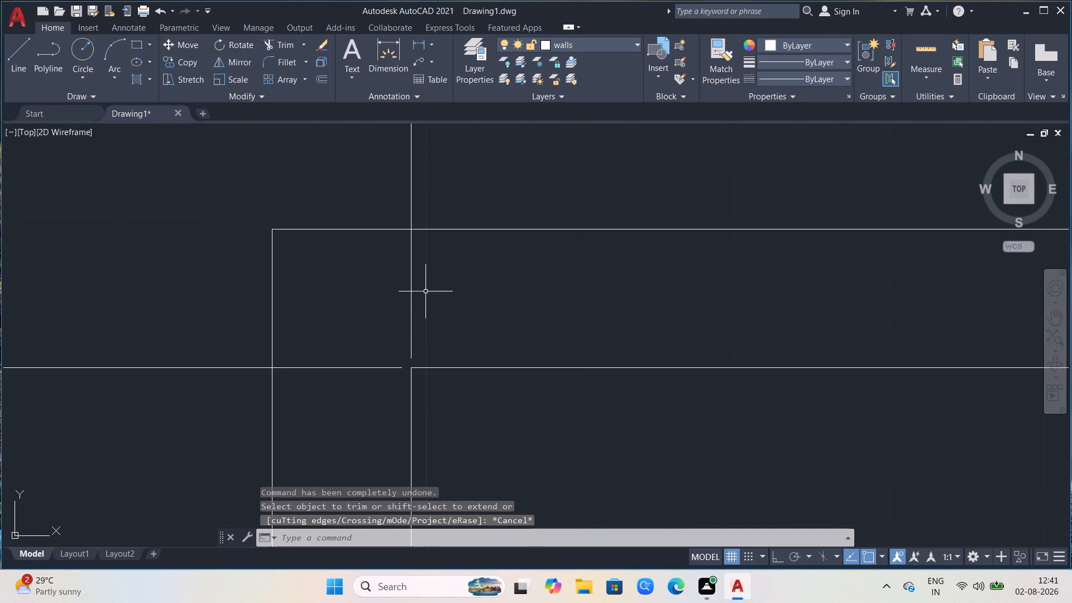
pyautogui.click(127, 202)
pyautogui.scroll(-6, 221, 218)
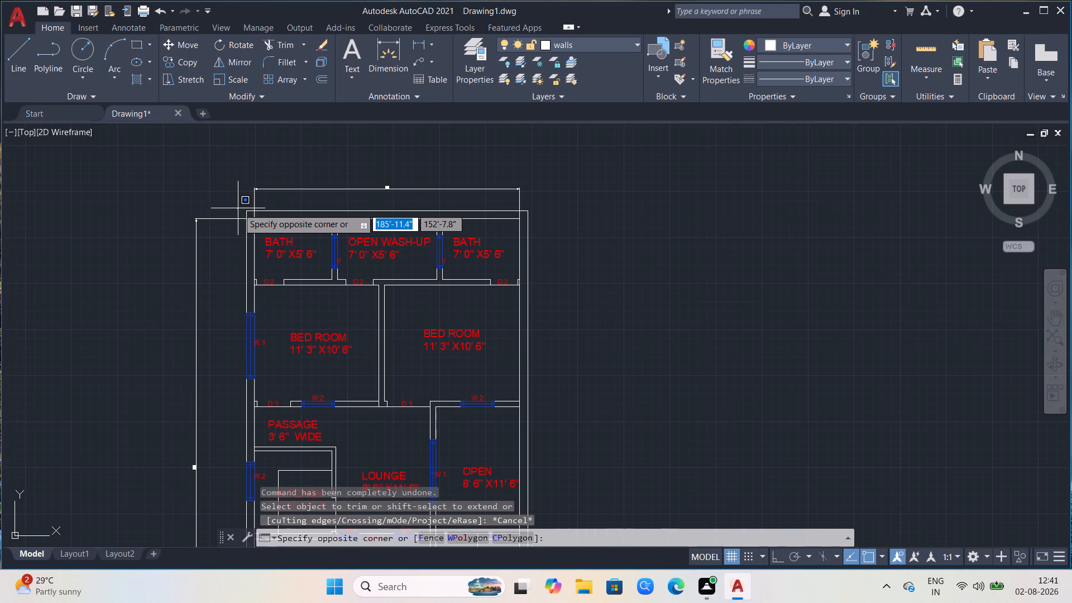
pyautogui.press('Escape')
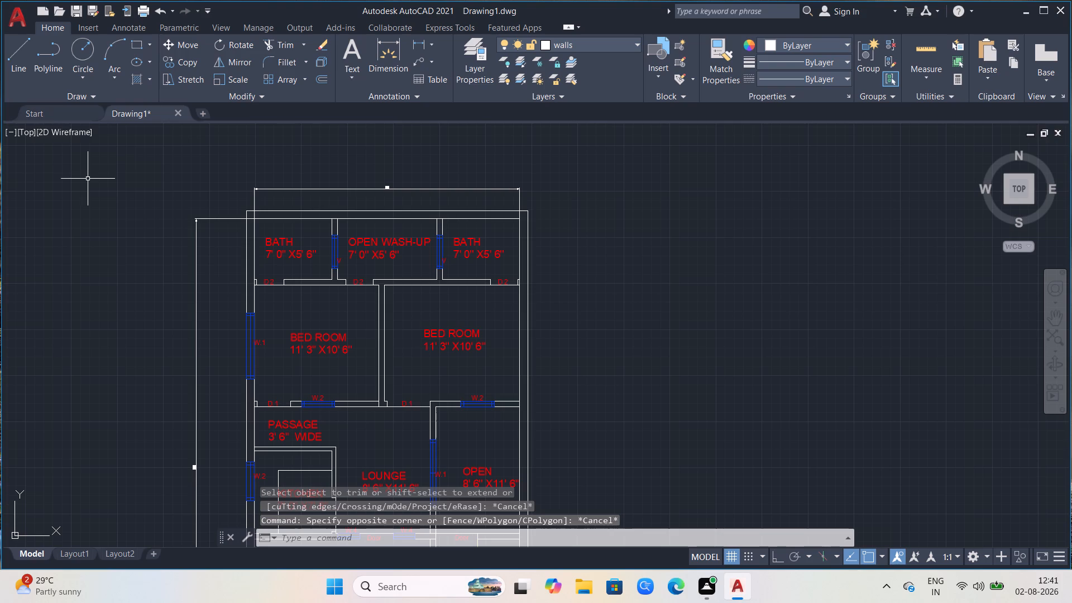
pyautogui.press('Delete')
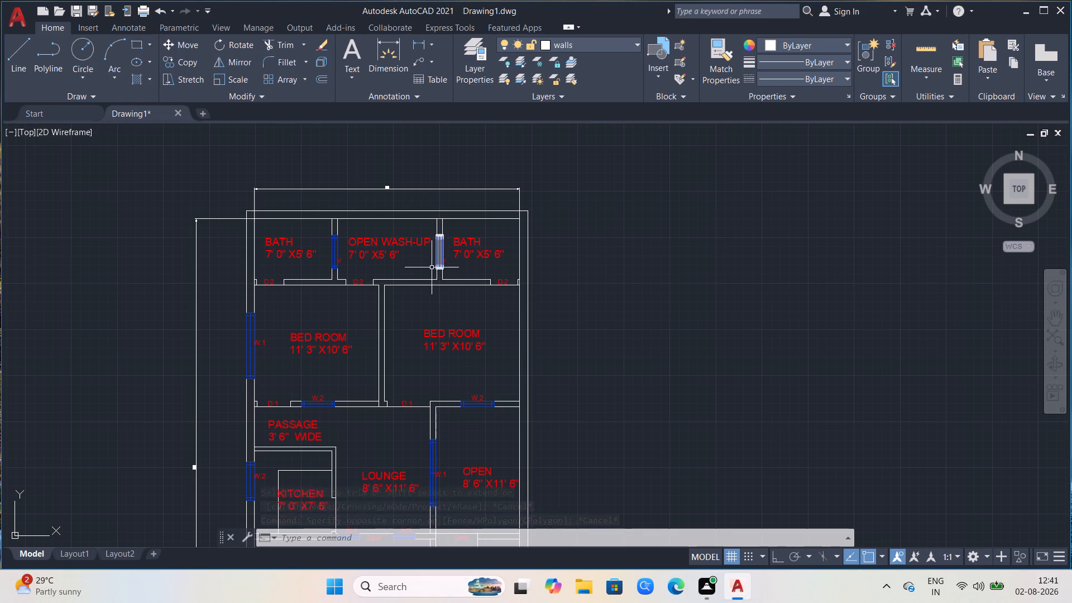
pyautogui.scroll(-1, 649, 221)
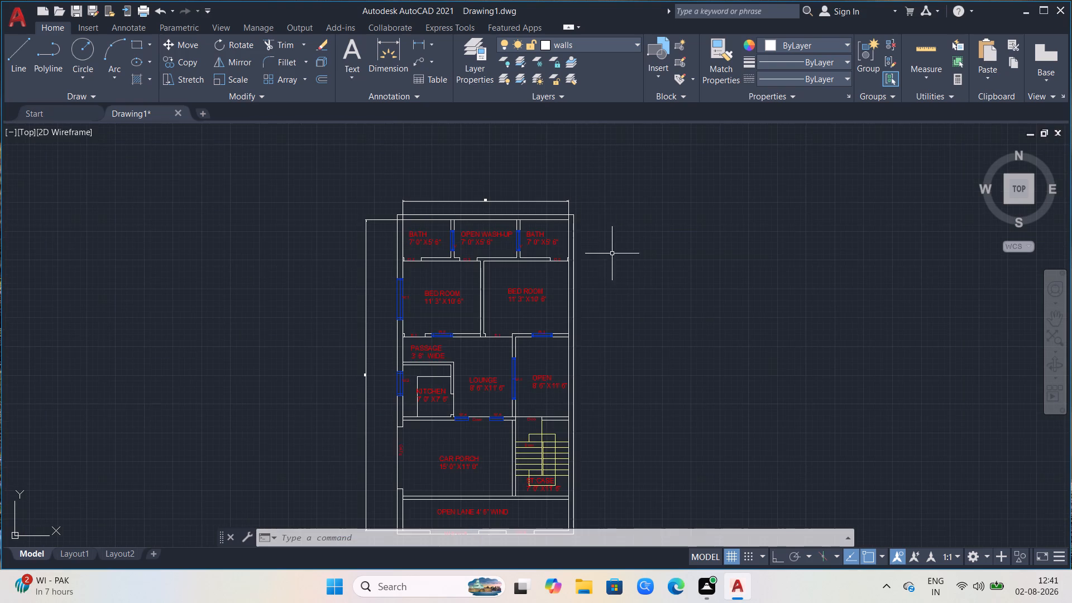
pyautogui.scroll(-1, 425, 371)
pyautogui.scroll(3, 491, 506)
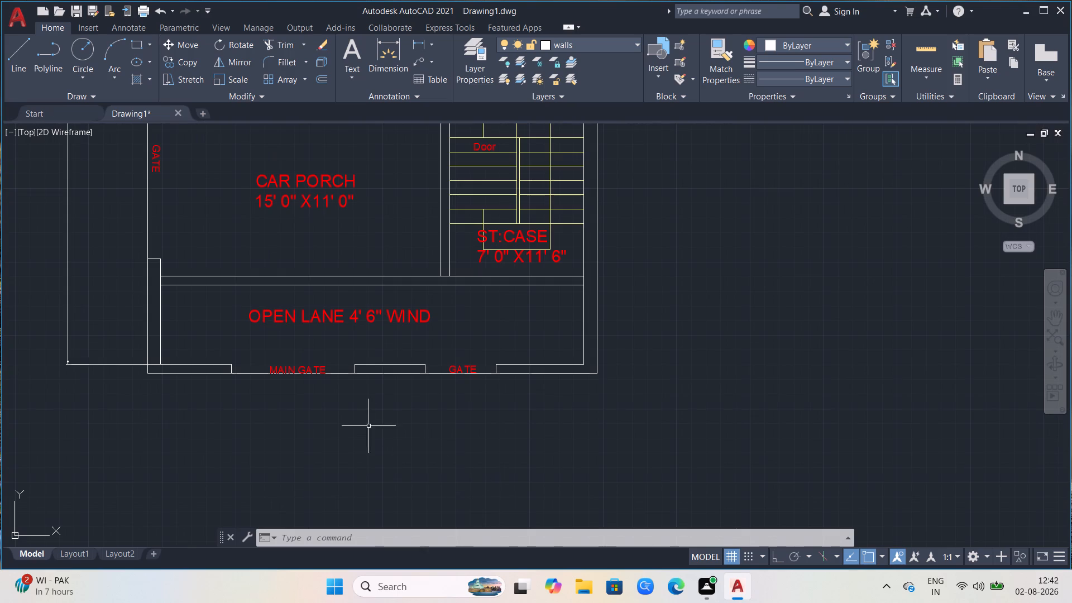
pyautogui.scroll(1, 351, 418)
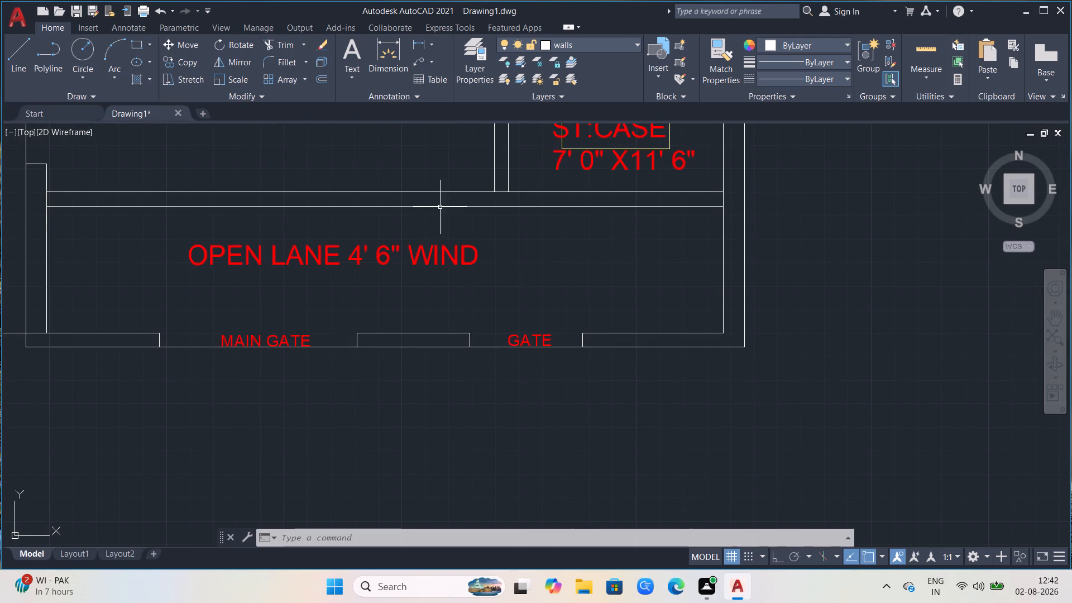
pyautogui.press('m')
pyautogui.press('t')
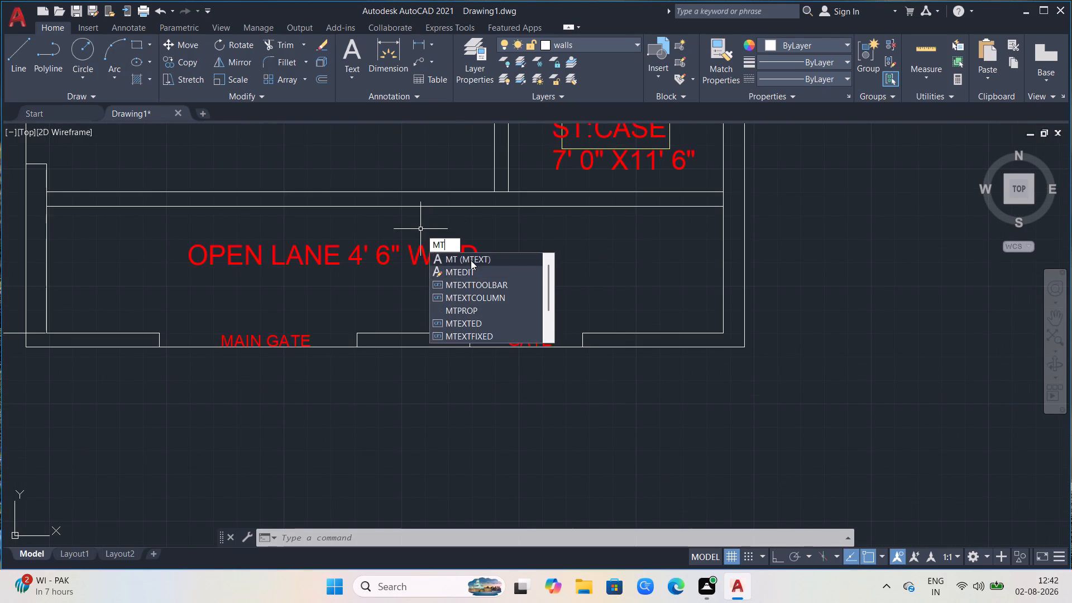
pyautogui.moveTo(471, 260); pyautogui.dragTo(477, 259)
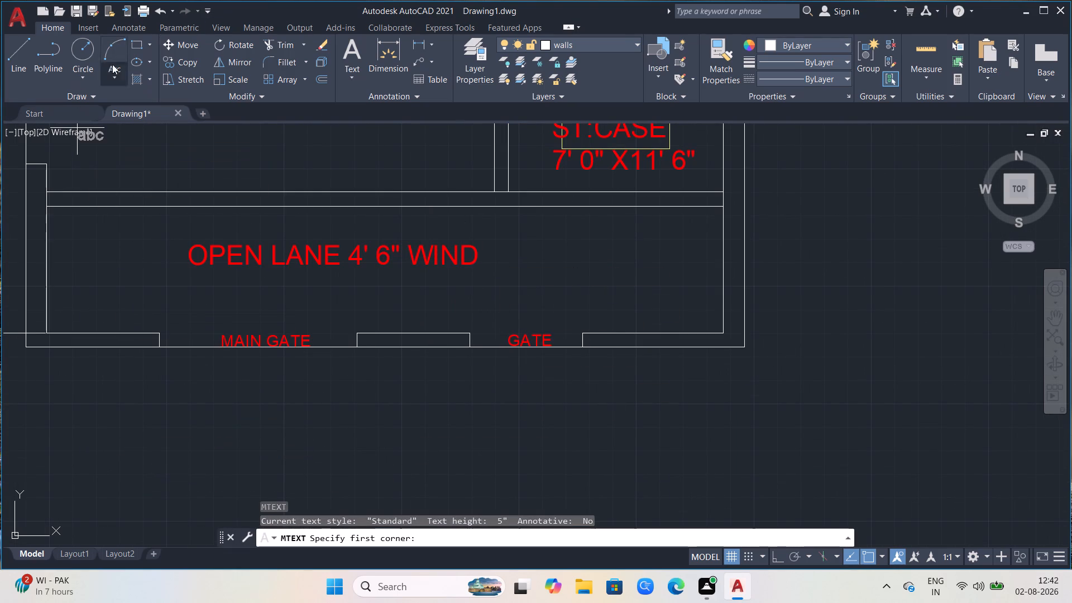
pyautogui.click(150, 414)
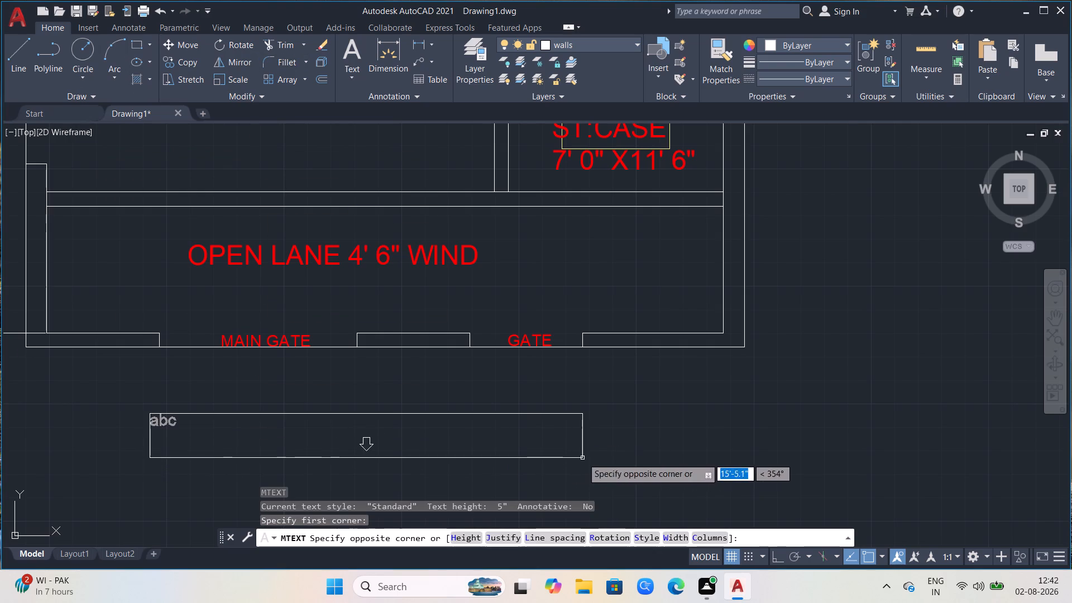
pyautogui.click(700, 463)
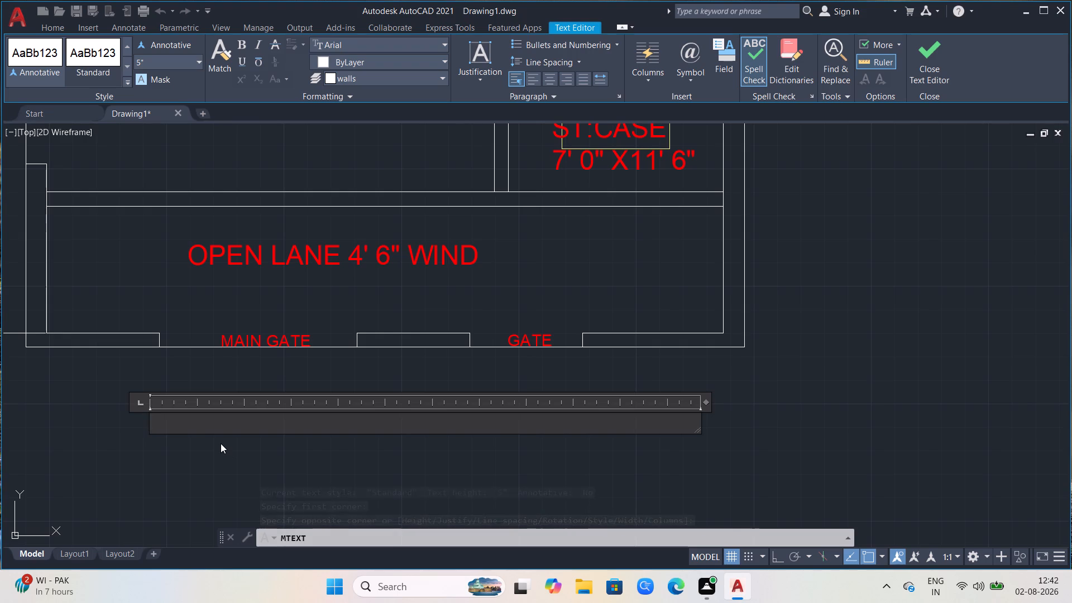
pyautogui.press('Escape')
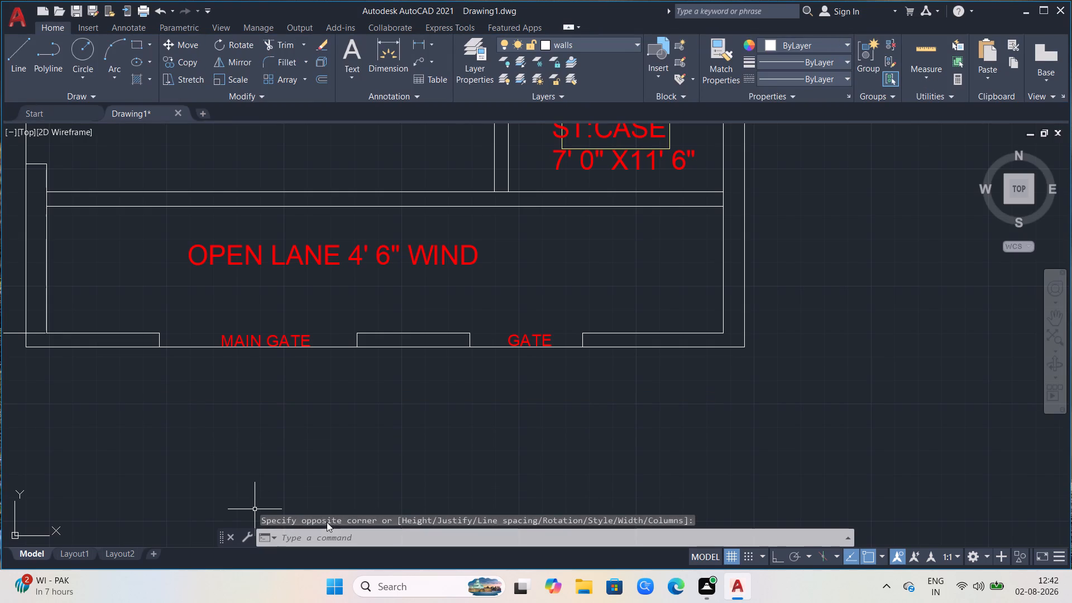
# Add the underlined multiline text GROUND FLOOR PLAN, 14" high, below the MAIN GATE and GATE openings.
pyautogui.write('MT')
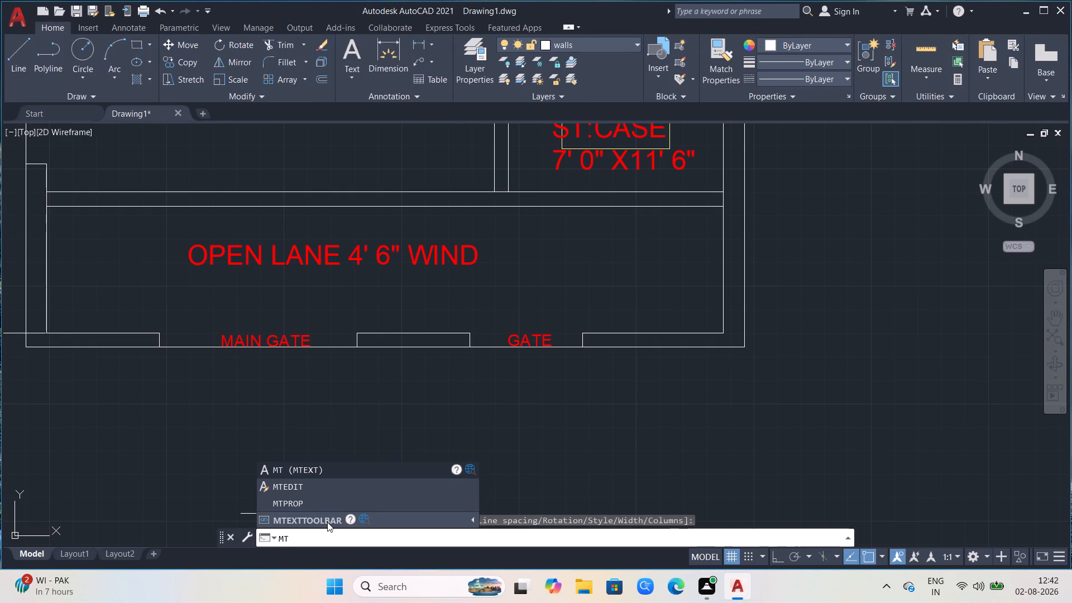
pyautogui.press('BackSpace')
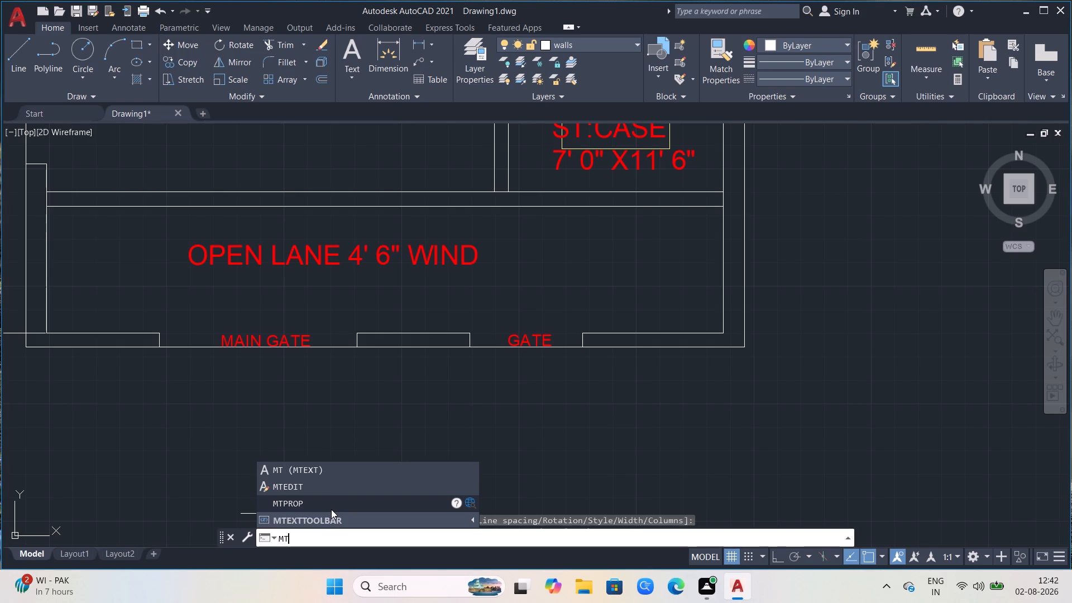
pyautogui.click(321, 472)
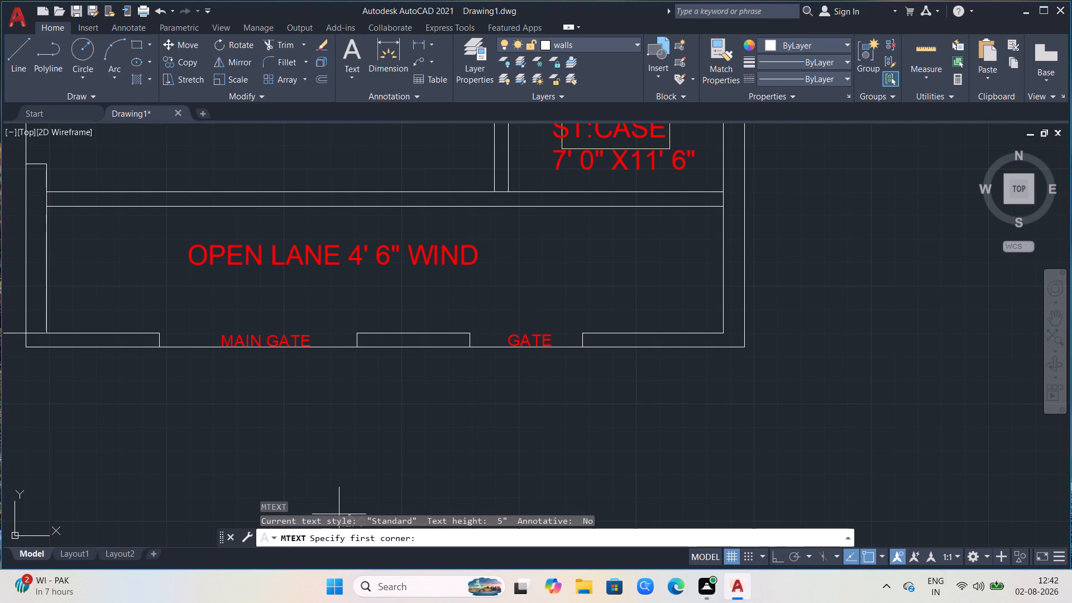
pyautogui.click(186, 423)
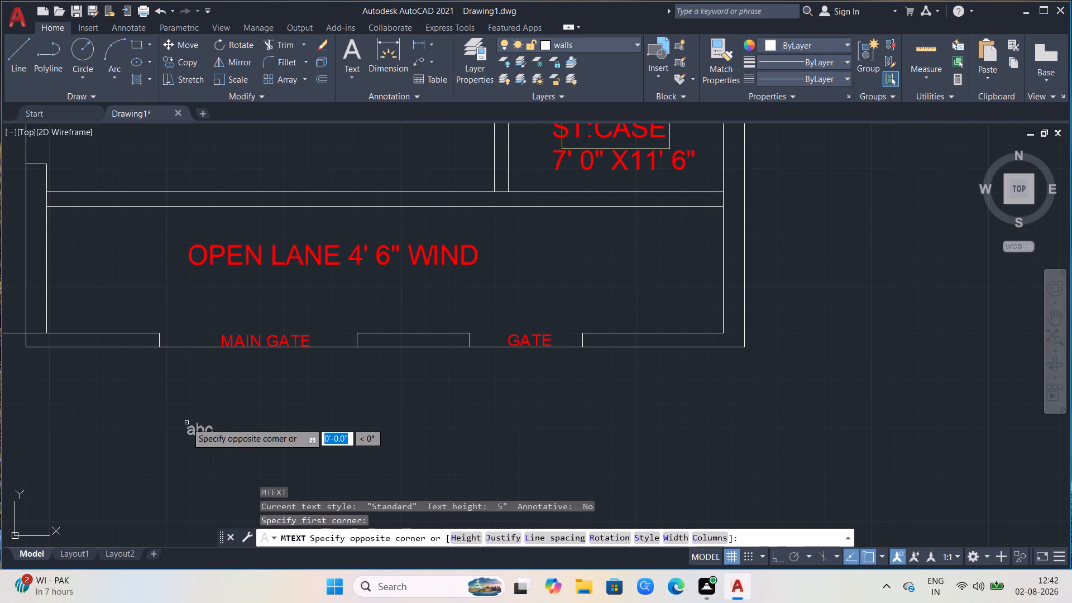
pyautogui.press('h')
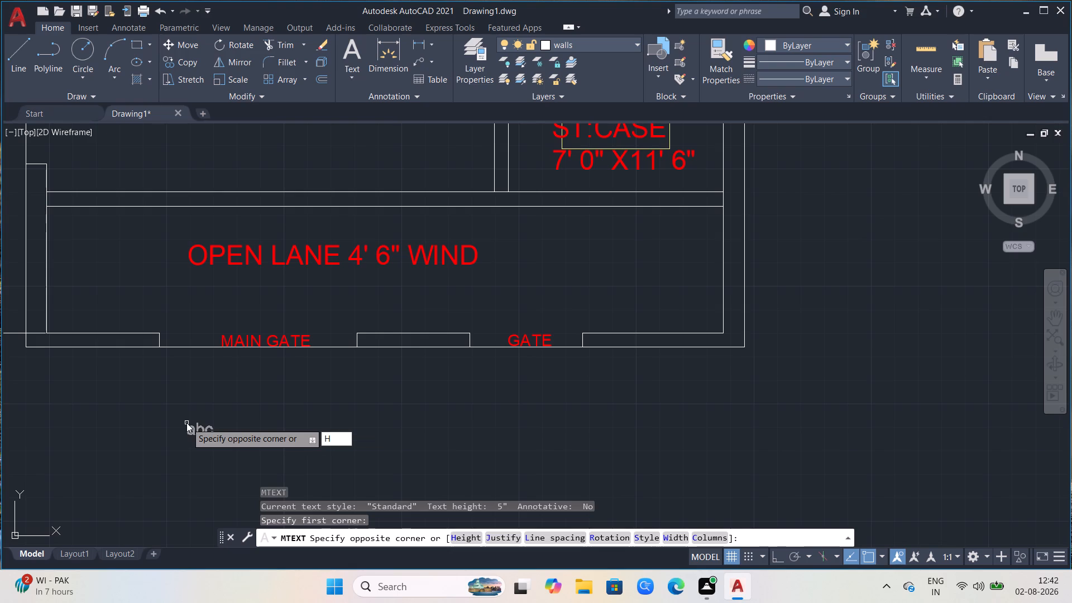
pyautogui.press('Return')
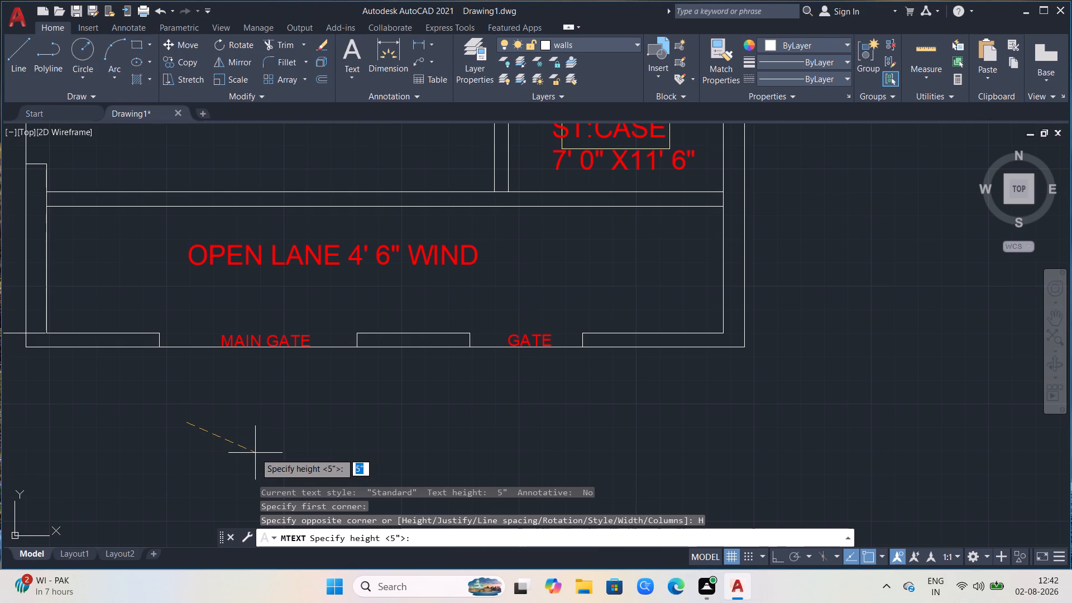
pyautogui.press('1')
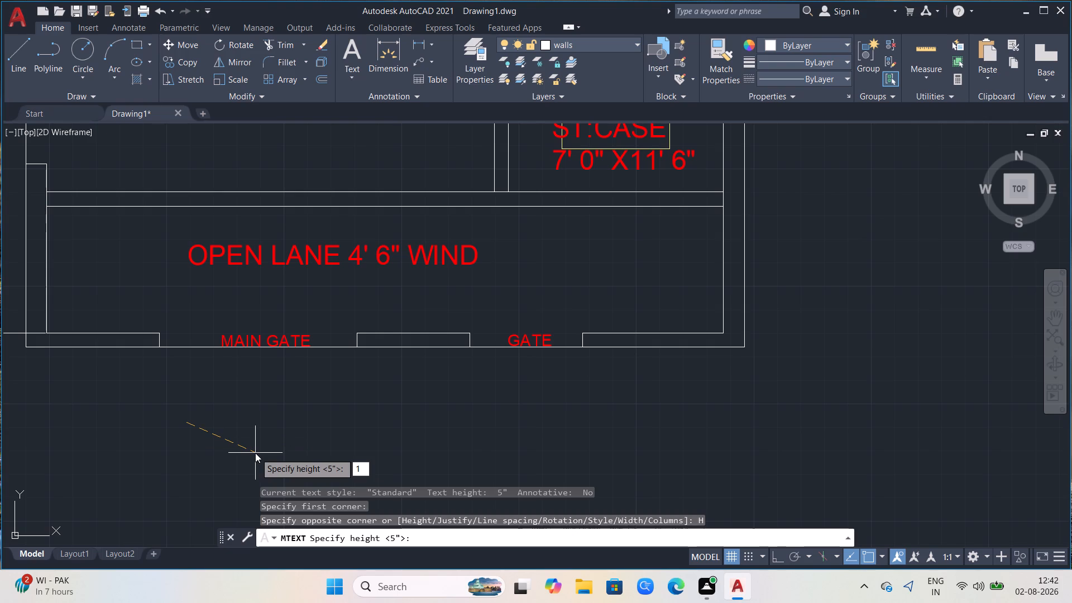
pyautogui.press('4')
pyautogui.press('Return')
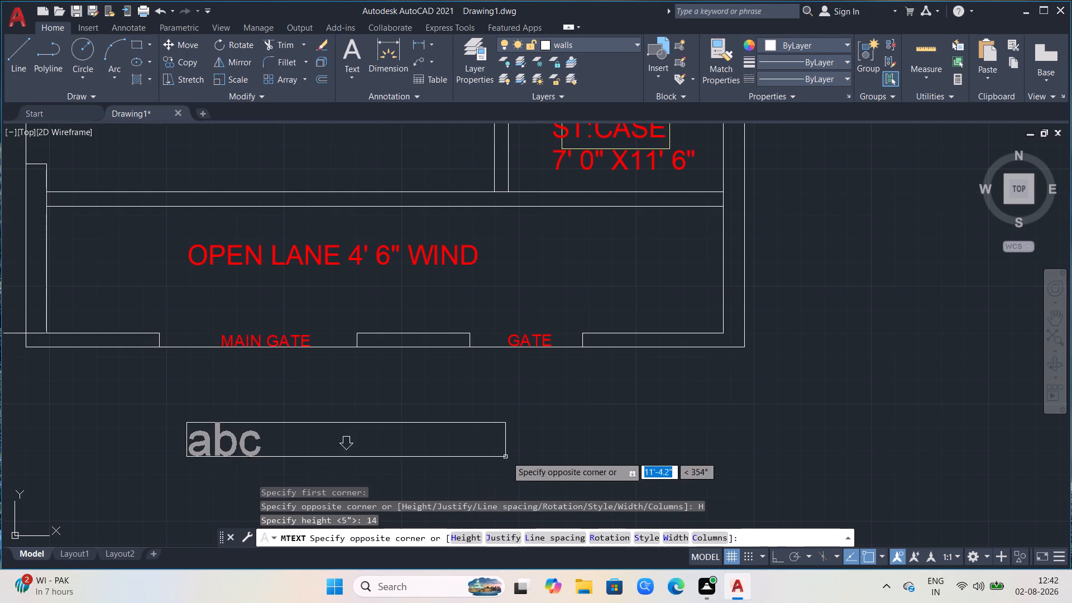
pyautogui.click(708, 461)
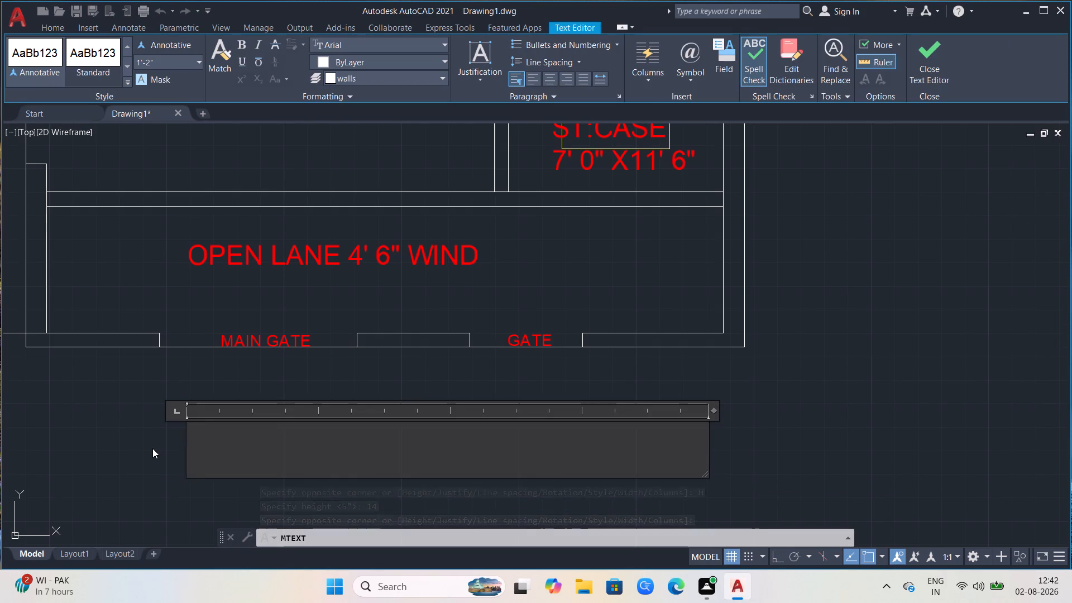
pyautogui.click(248, 64)
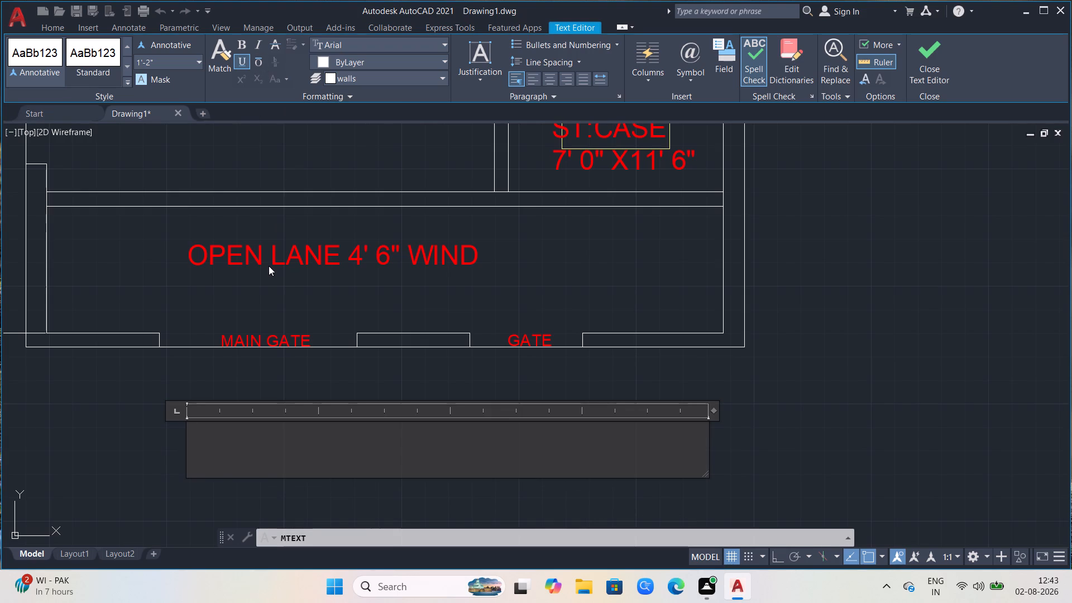
pyautogui.write('GROUND')
pyautogui.press('space')
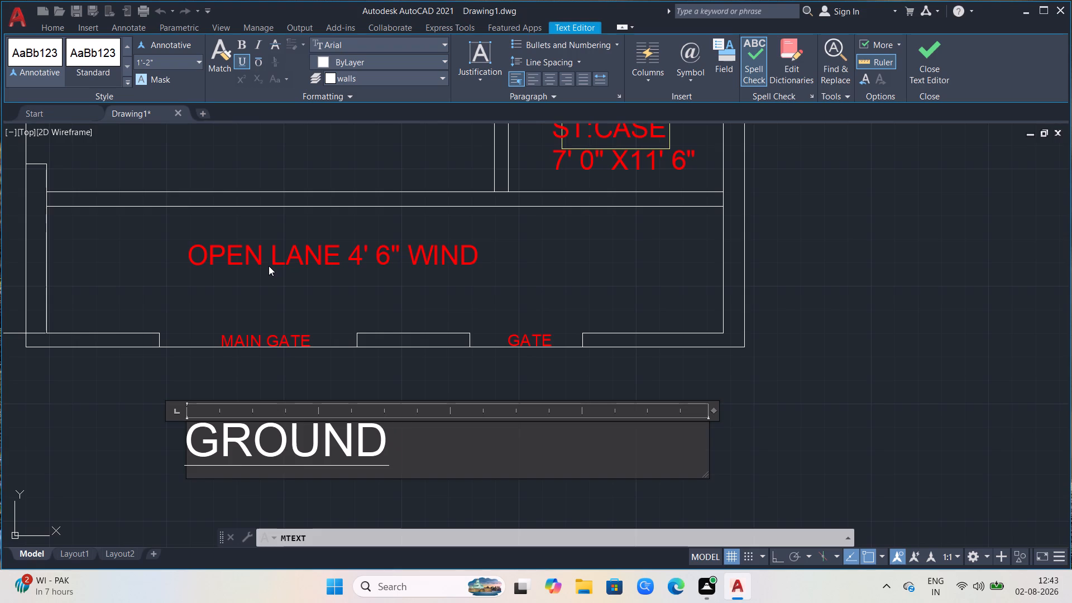
pyautogui.write('FLOOR')
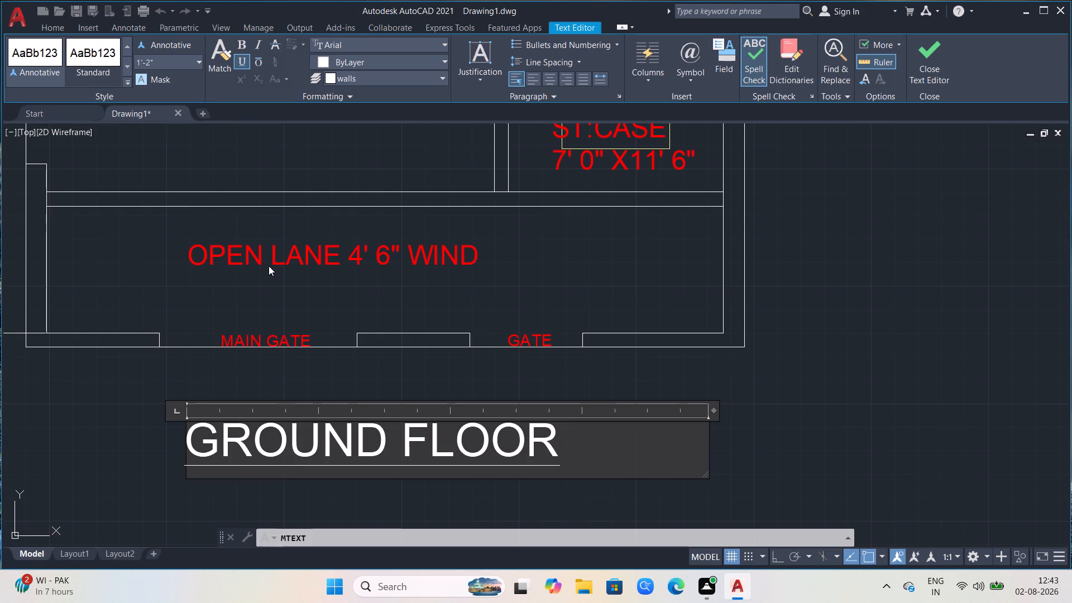
pyautogui.press('space')
pyautogui.write('PLAN')
pyautogui.scroll(-2, 305, 418)
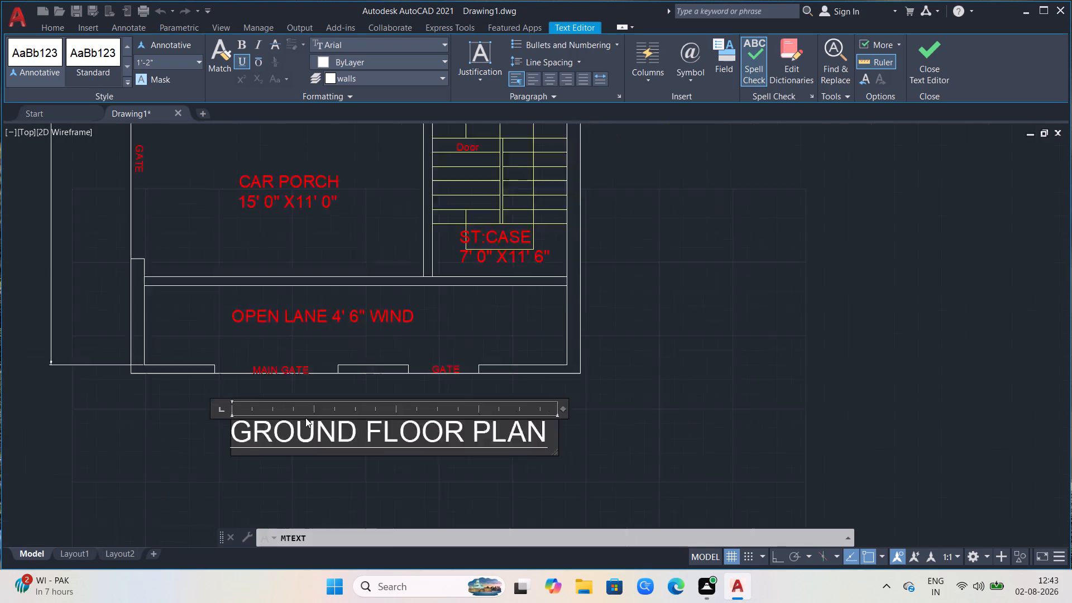
pyautogui.scroll(-2, 348, 401)
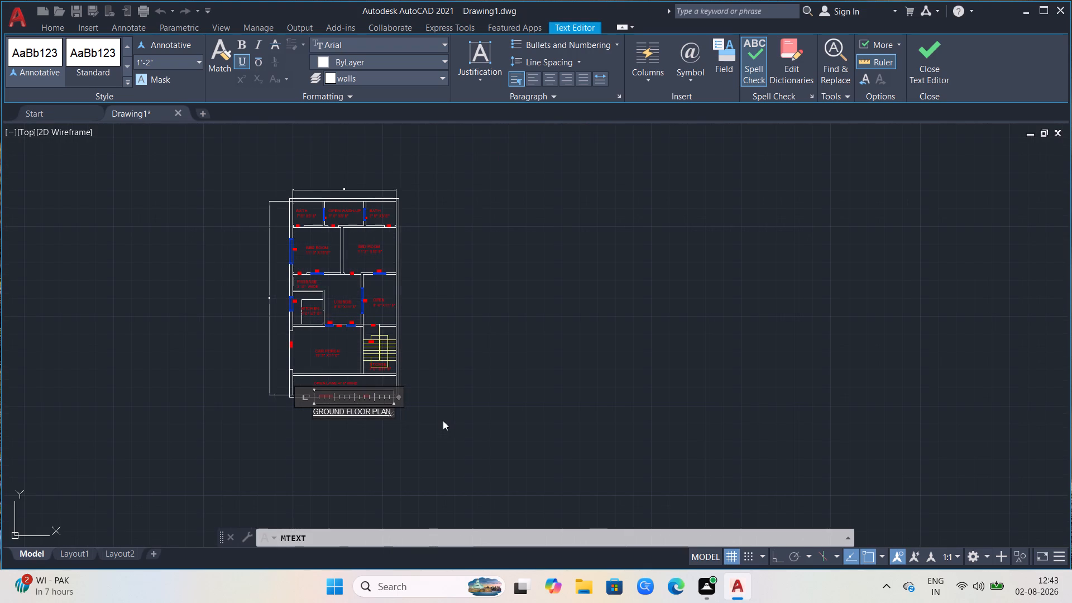
pyautogui.press('Return')
pyautogui.click(192, 466)
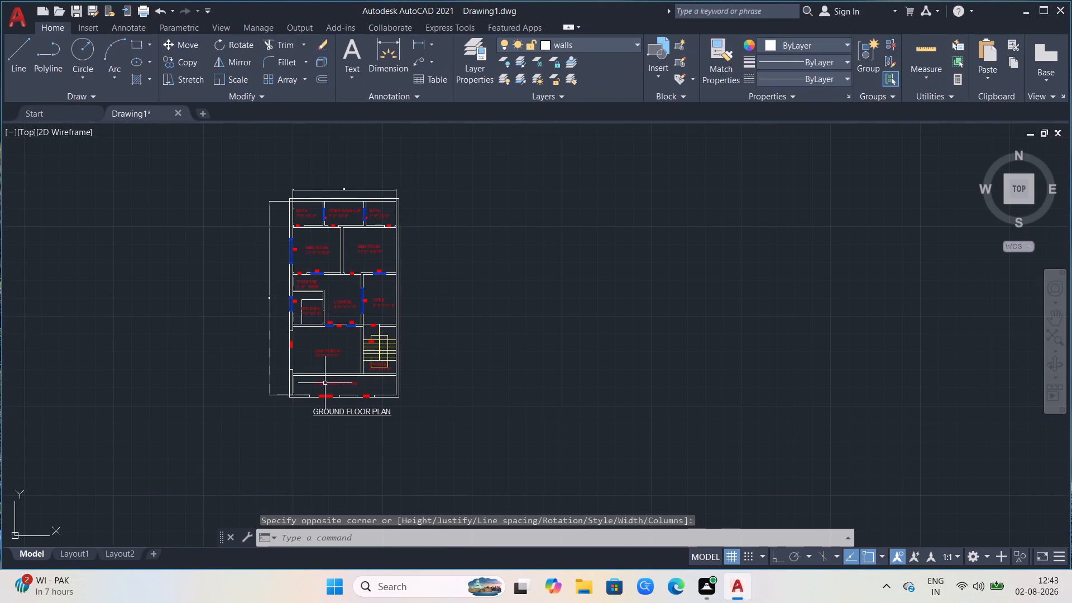
# Shift the GROUND FLOOR PLAN title slightly toward the vertical dimension's side, centring it beneath the plan.
pyautogui.scroll(1, 438, 385)
pyautogui.click(260, 432)
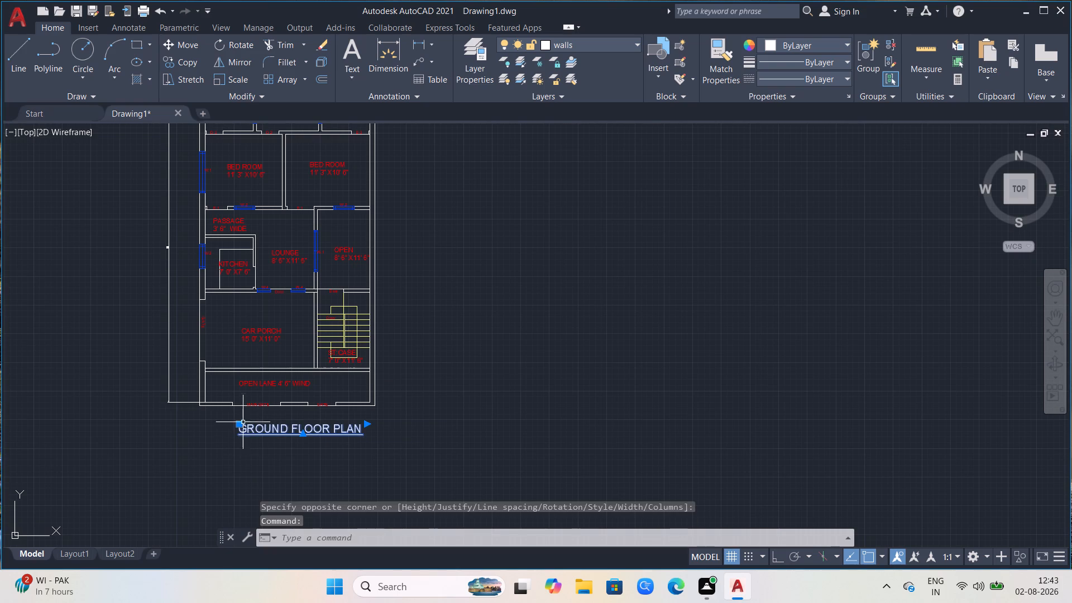
pyautogui.click(241, 425)
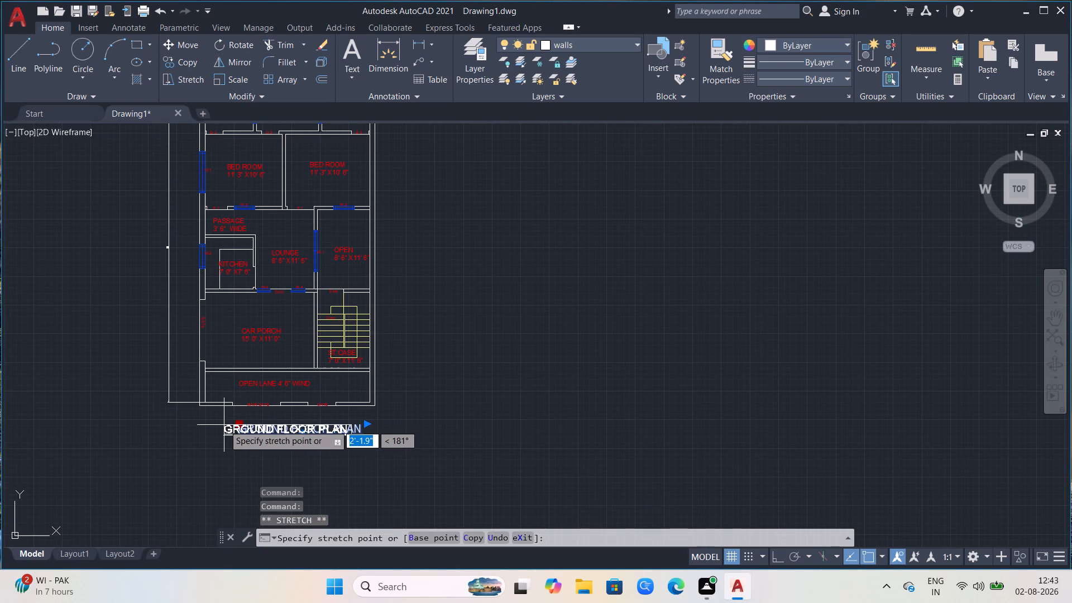
pyautogui.click(216, 424)
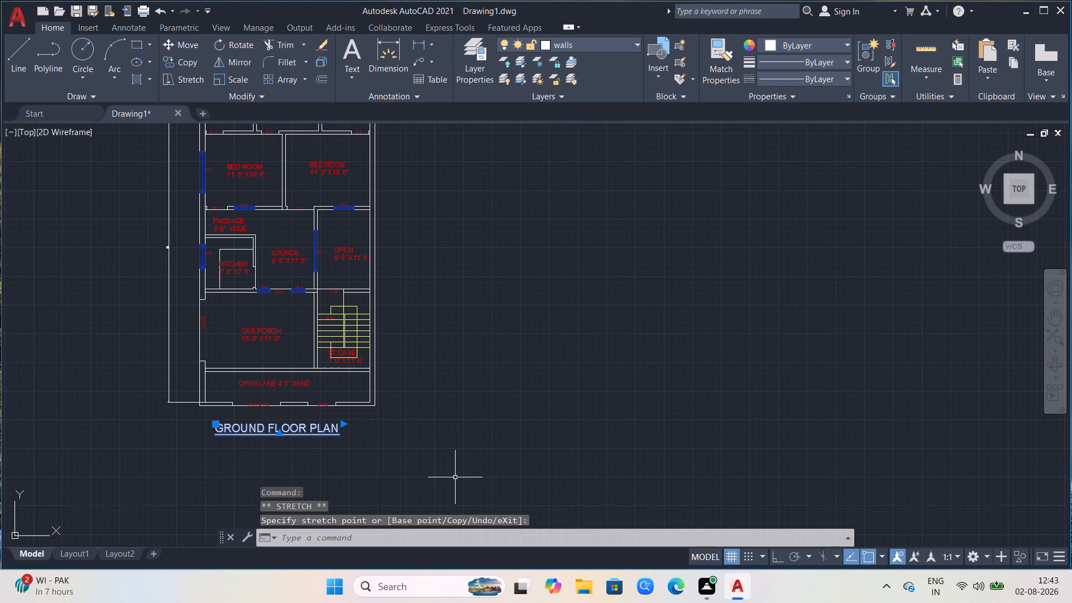
pyautogui.press('space')
pyautogui.scroll(1, 279, 506)
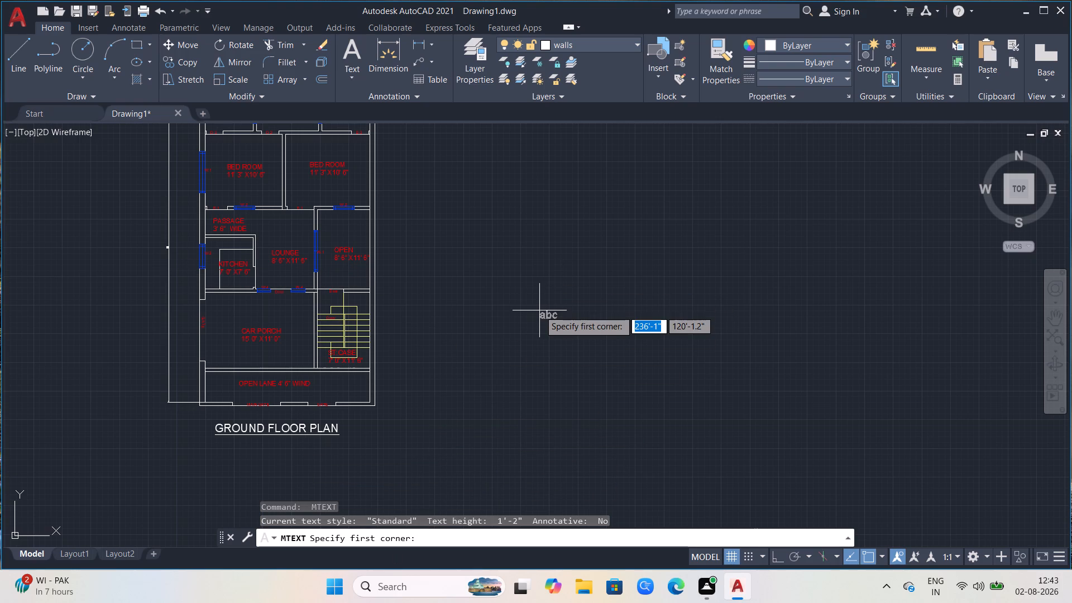
pyautogui.press('Escape')
# Copy the whole floor plan with its dimensions and title from its outer corner below the MAIN GATE side to about 44' alongside.
pyautogui.scroll(-1, 577, 308)
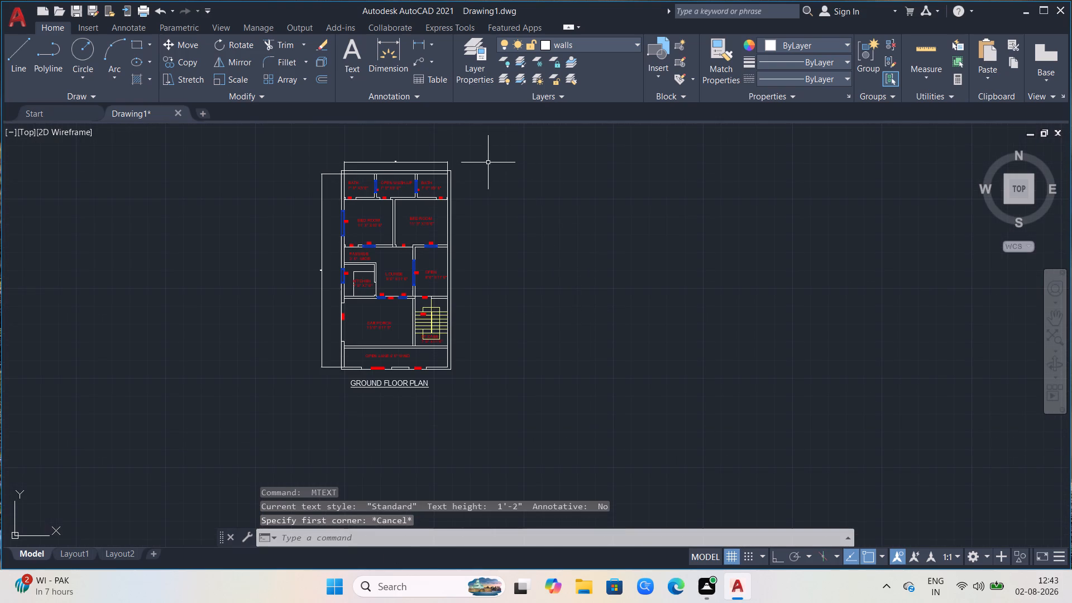
pyautogui.scroll(3, 489, 164)
pyautogui.click(385, 181)
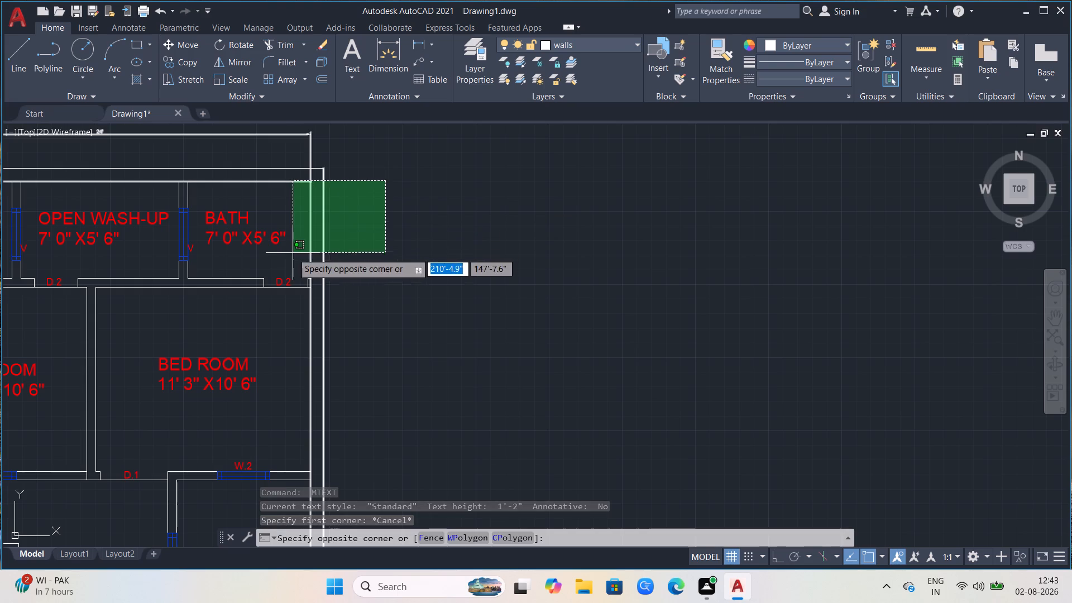
pyautogui.click(286, 260)
pyautogui.scroll(-1, 502, 216)
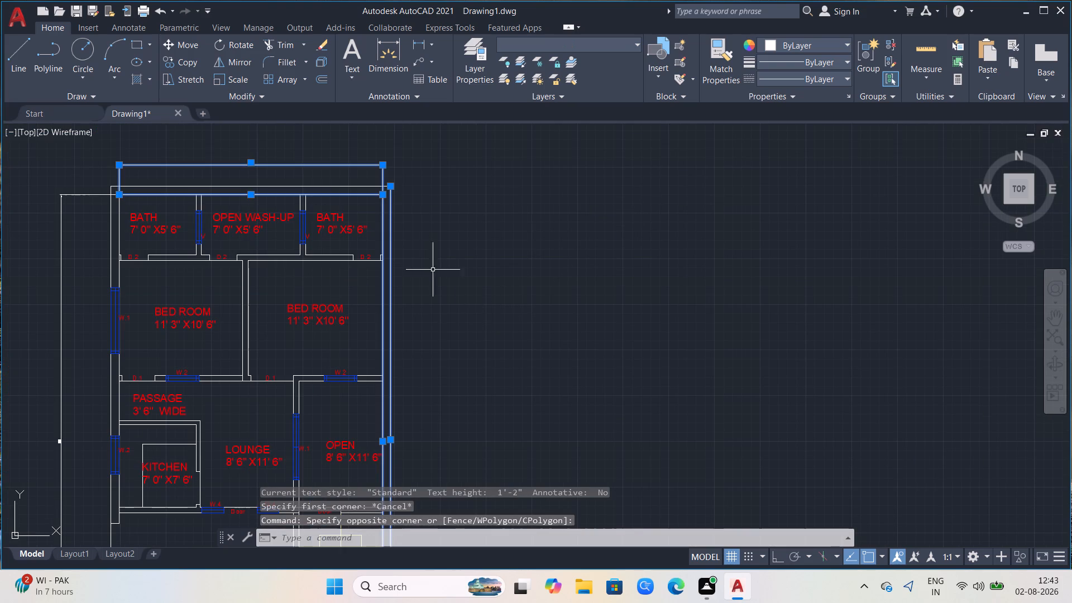
pyautogui.scroll(-1, 463, 187)
pyautogui.moveTo(490, 132); pyautogui.dragTo(480, 143)
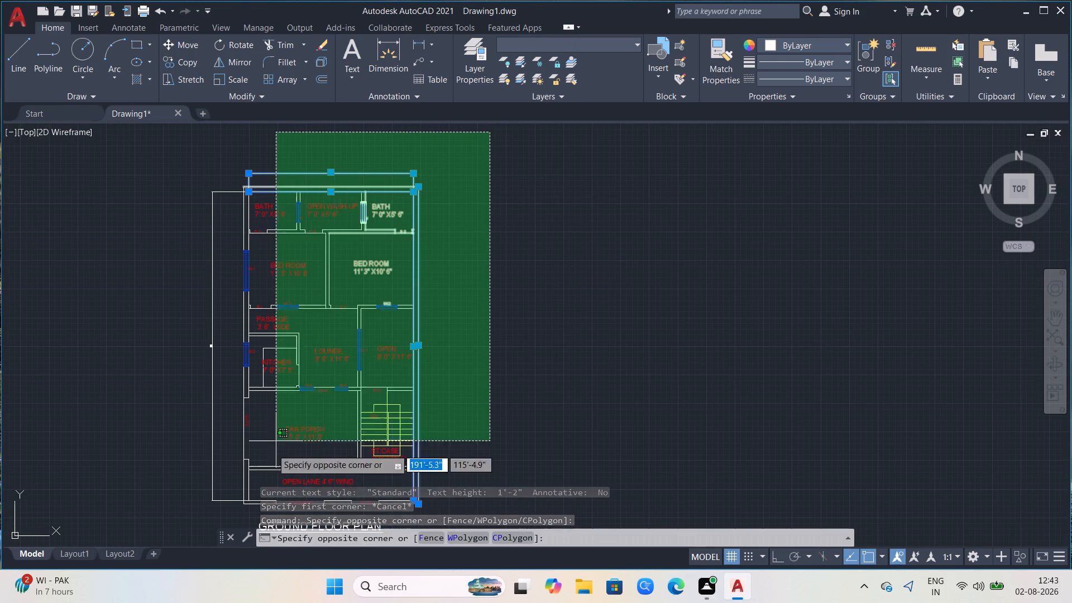
pyautogui.click(173, 517)
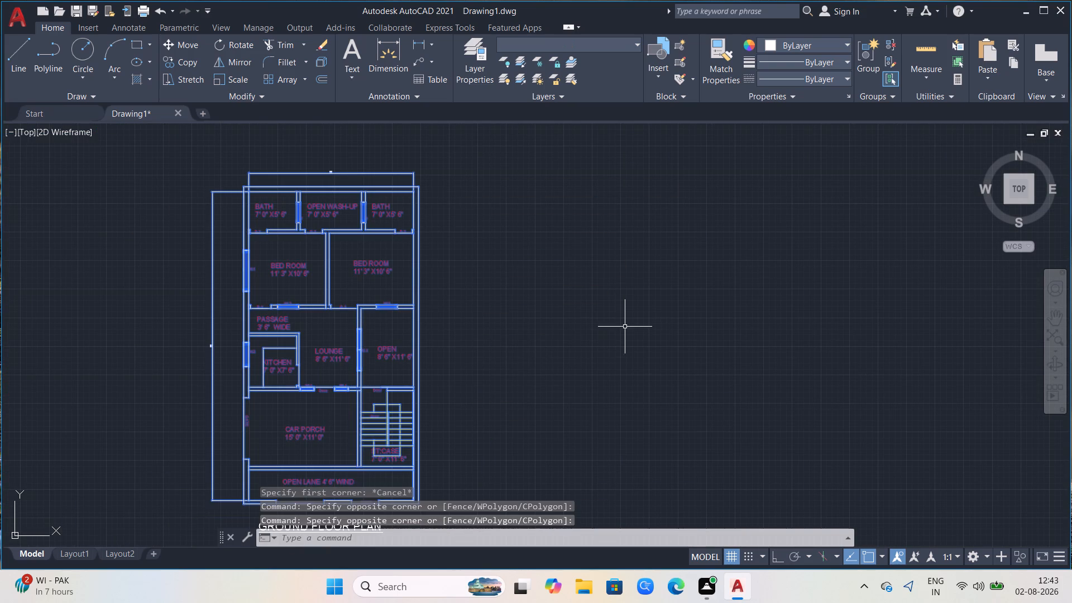
pyautogui.scroll(2, 610, 276)
pyautogui.scroll(-3, 493, 328)
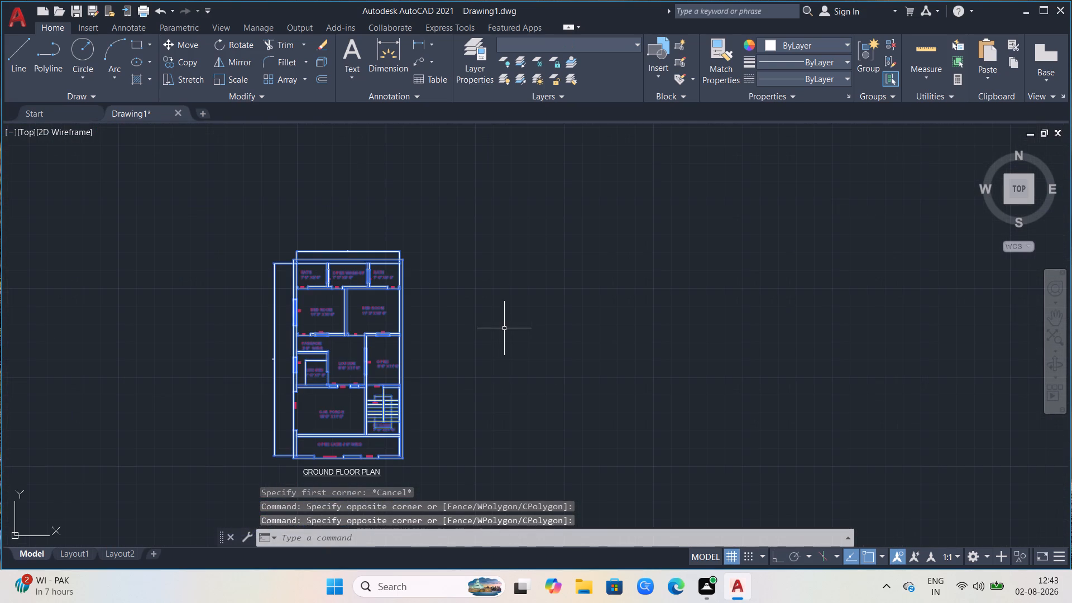
pyautogui.moveTo(430, 224); pyautogui.dragTo(427, 229)
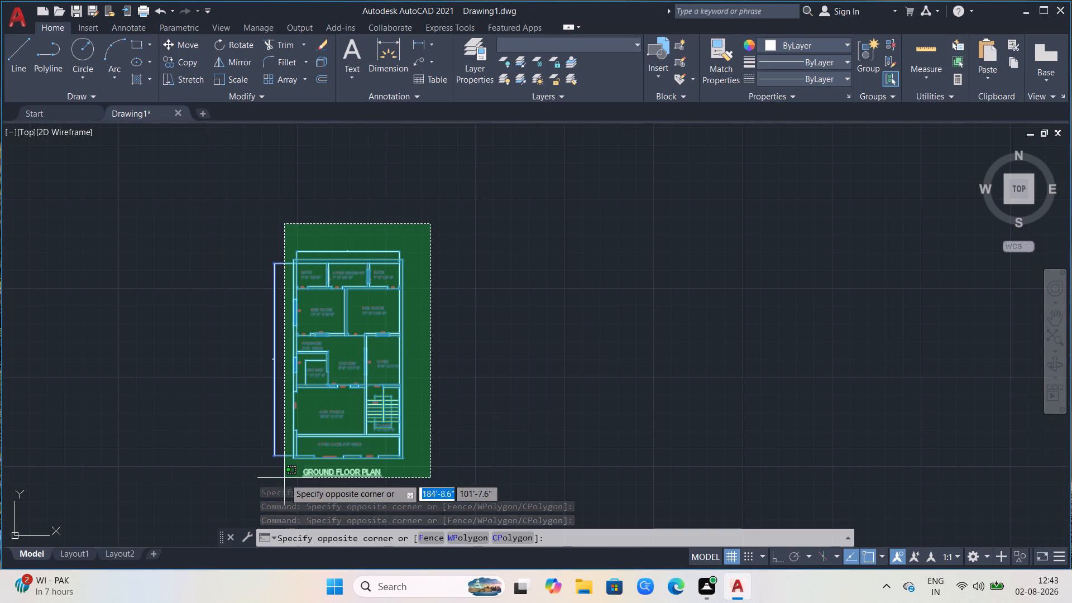
pyautogui.click(284, 479)
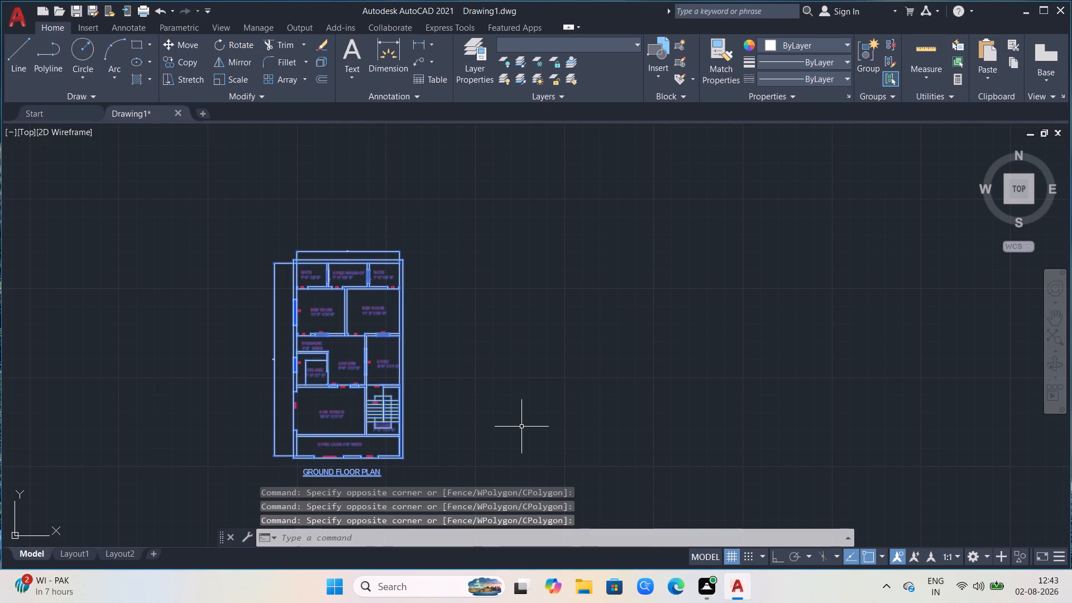
pyautogui.write('CO')
pyautogui.press('Return')
pyautogui.scroll(1, 372, 485)
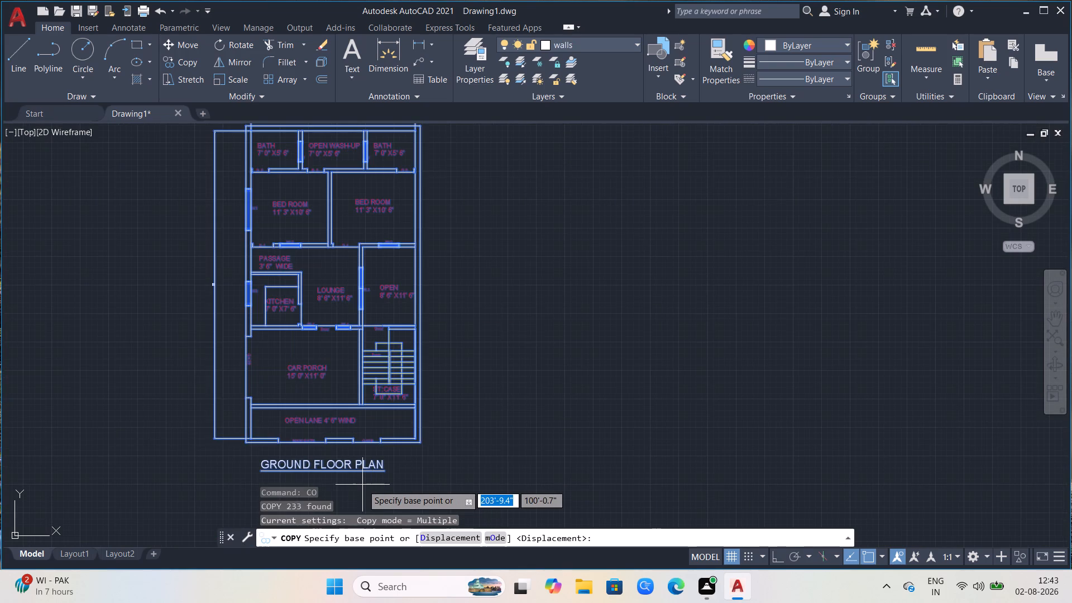
pyautogui.scroll(1, 362, 485)
pyautogui.click(178, 420)
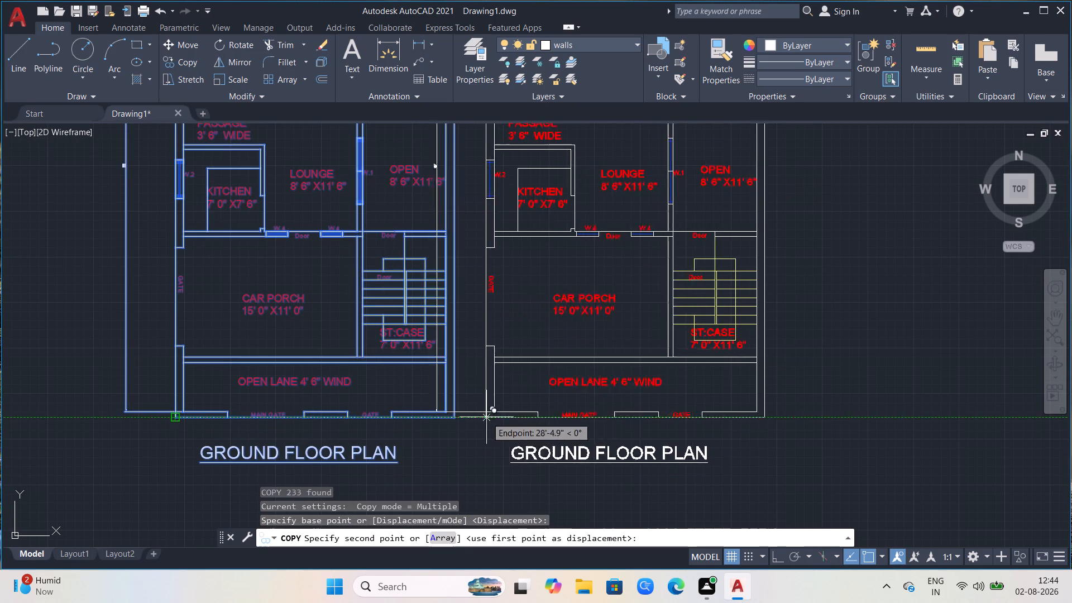
pyautogui.click(659, 410)
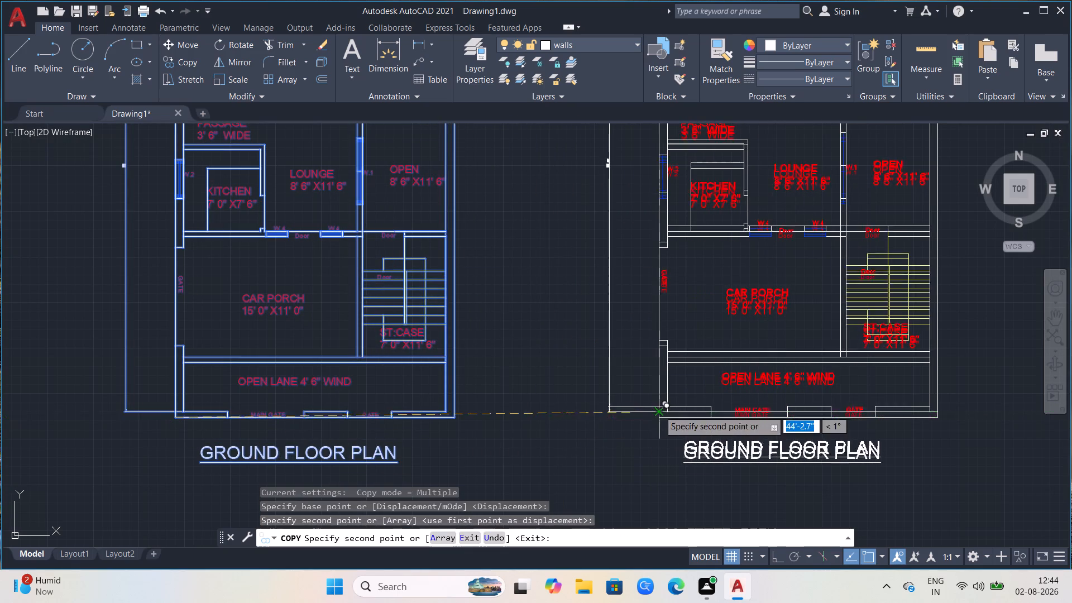
pyautogui.press('Escape')
pyautogui.scroll(-2, 458, 403)
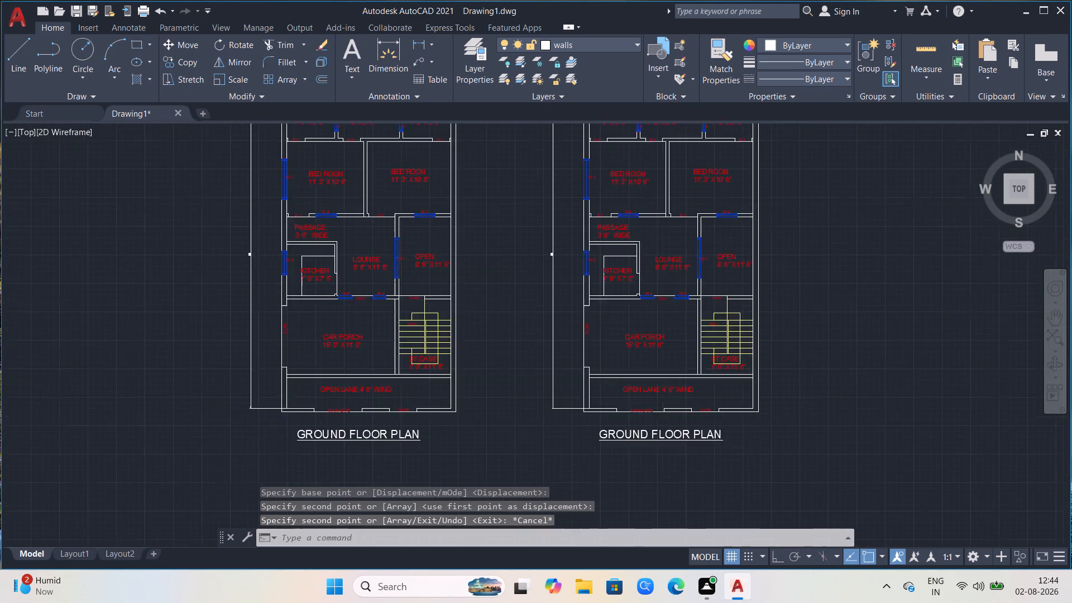
pyautogui.scroll(2, 594, 193)
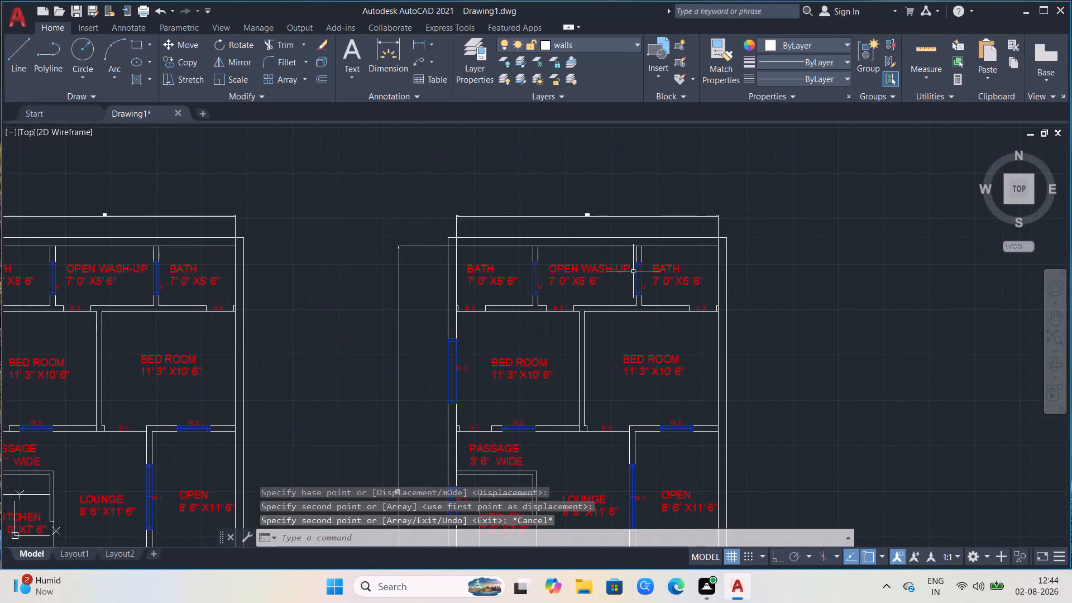
# Make the st case layer current for detailing the staircase of the original plan.
pyautogui.scroll(-1, 633, 284)
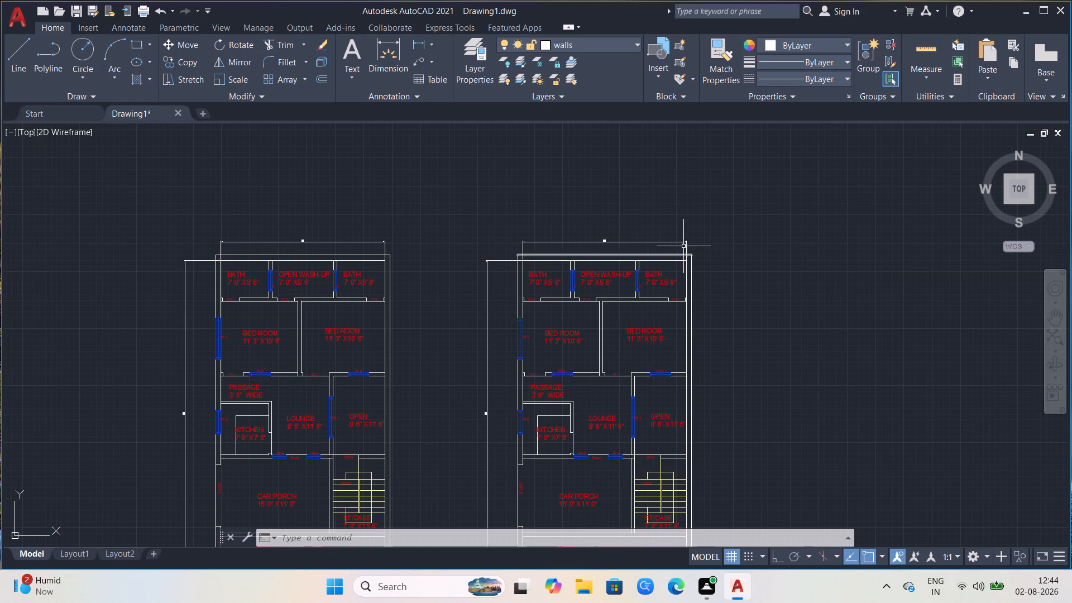
pyautogui.scroll(-1, 494, 382)
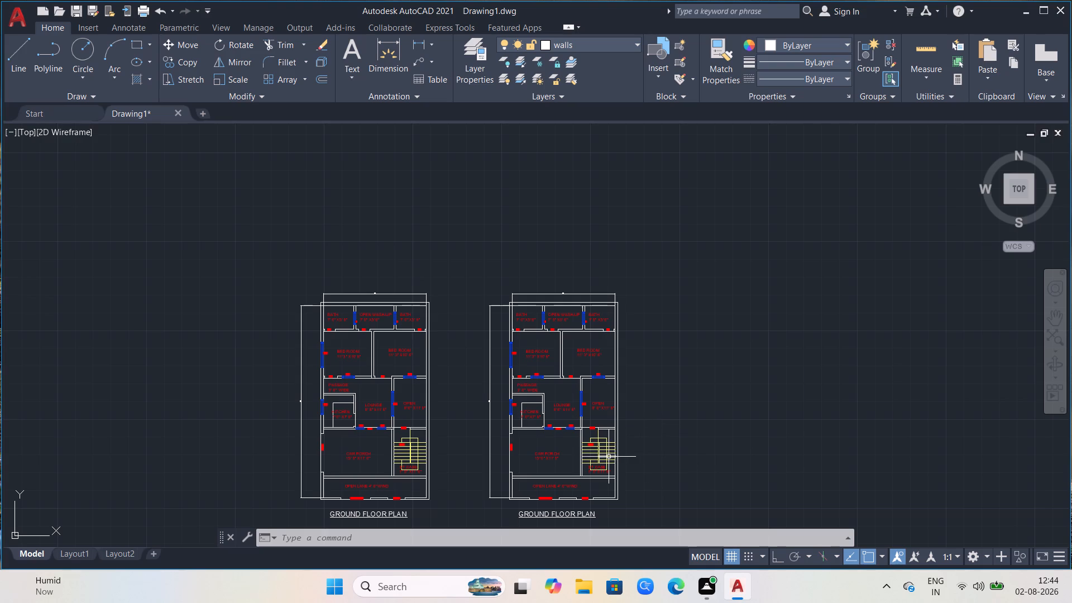
pyautogui.scroll(2, 418, 454)
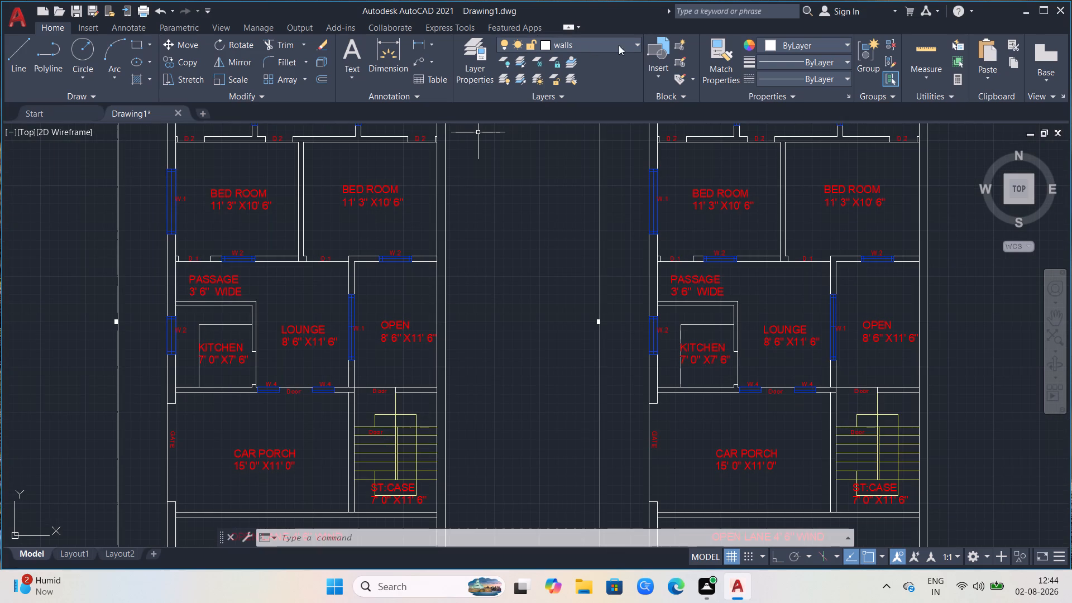
pyautogui.click(634, 45)
pyautogui.moveTo(570, 100); pyautogui.dragTo(642, 100)
pyautogui.scroll(3, 425, 474)
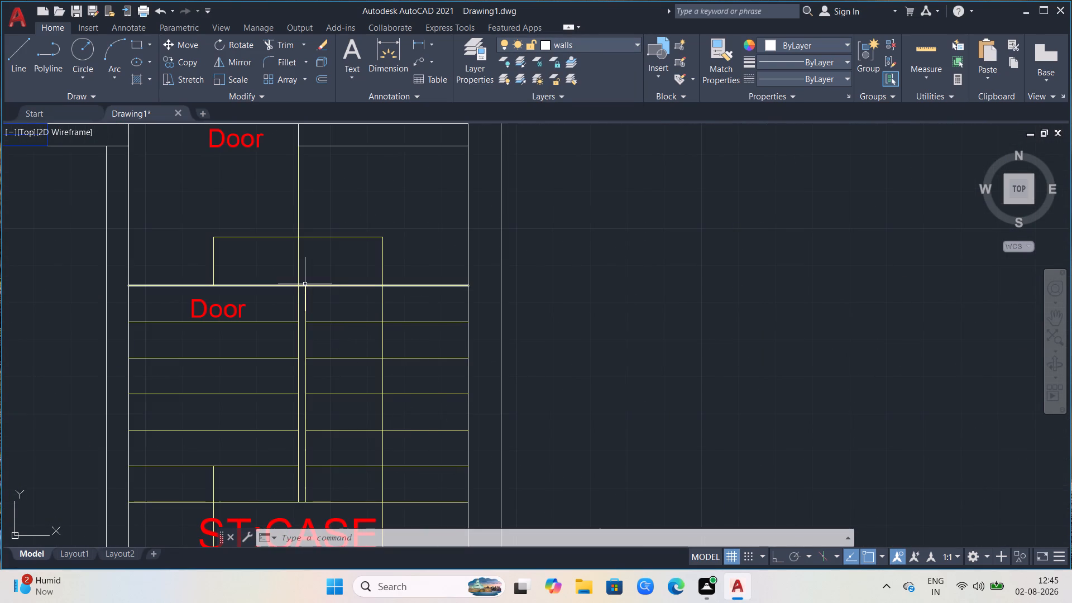
pyautogui.click(563, 41)
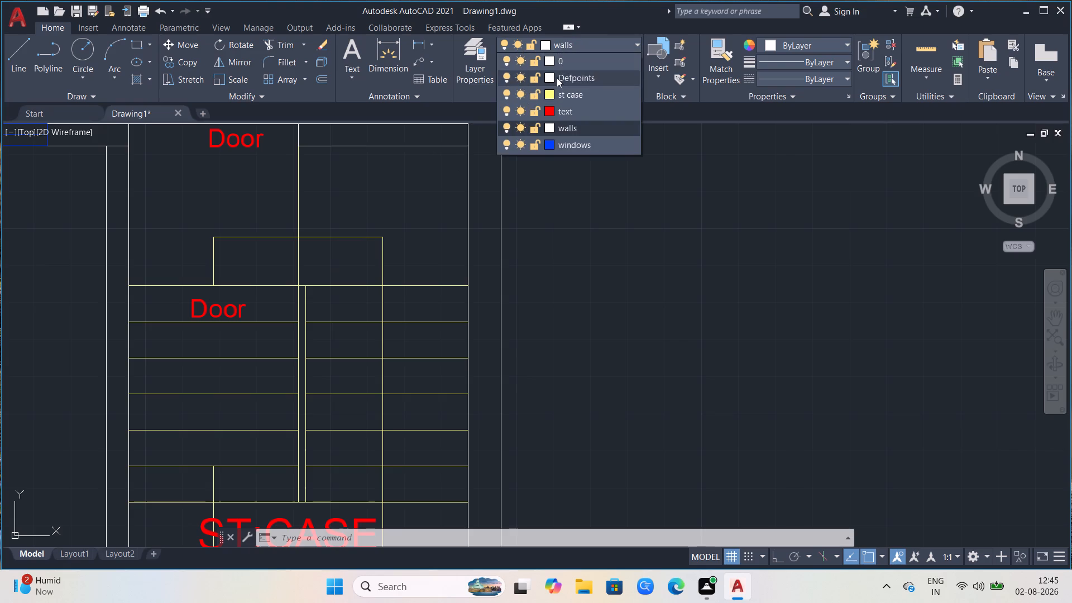
pyautogui.click(556, 90)
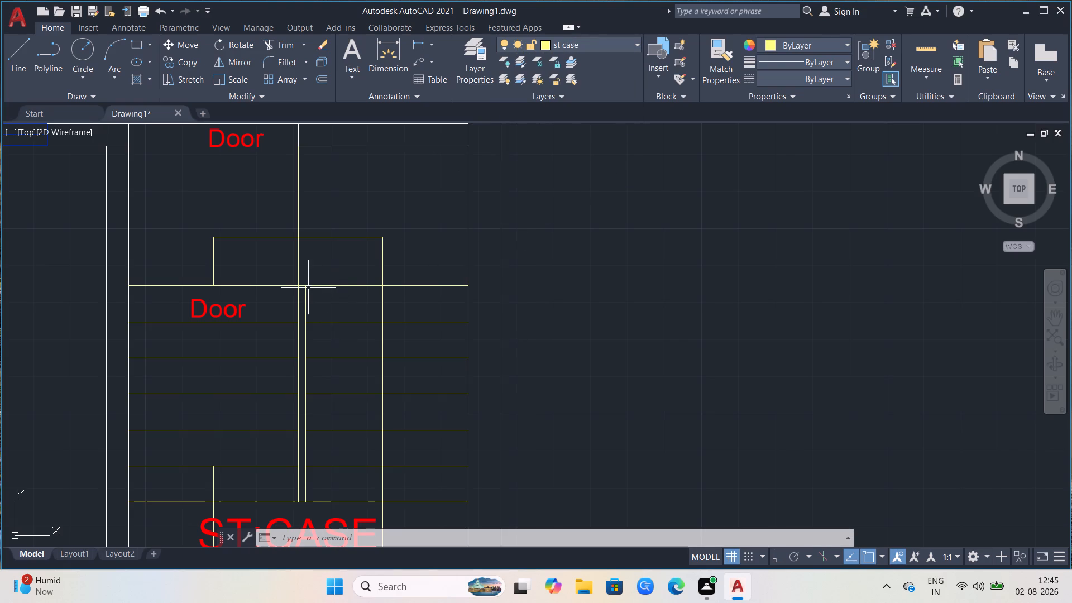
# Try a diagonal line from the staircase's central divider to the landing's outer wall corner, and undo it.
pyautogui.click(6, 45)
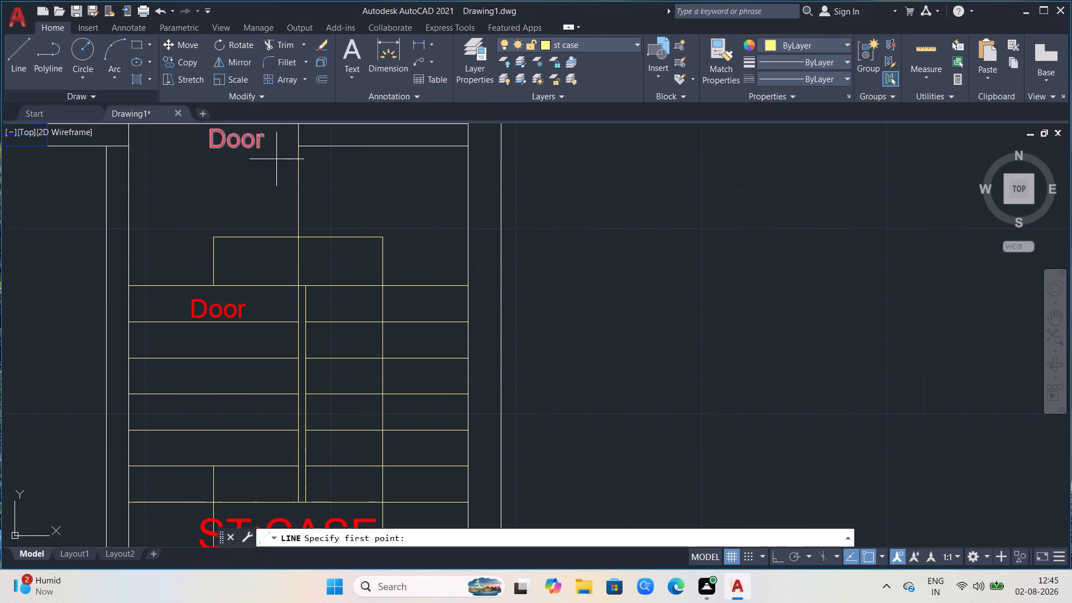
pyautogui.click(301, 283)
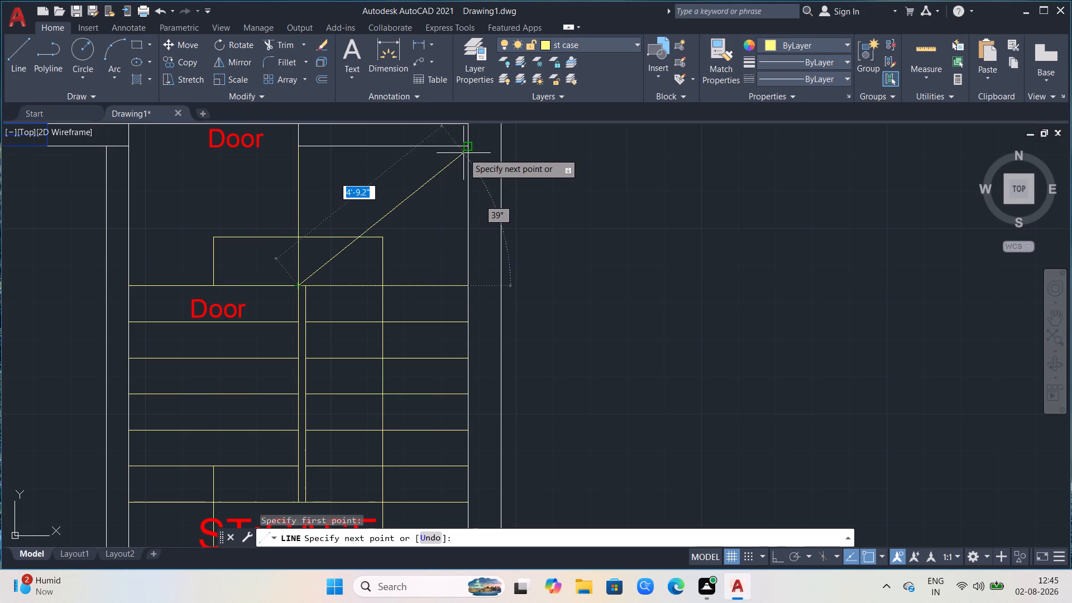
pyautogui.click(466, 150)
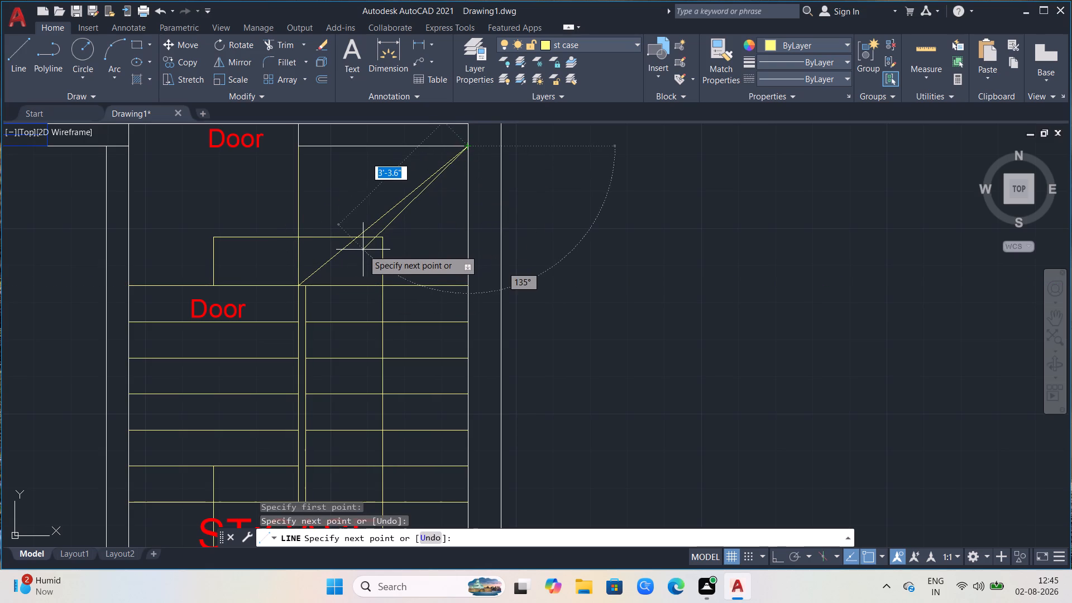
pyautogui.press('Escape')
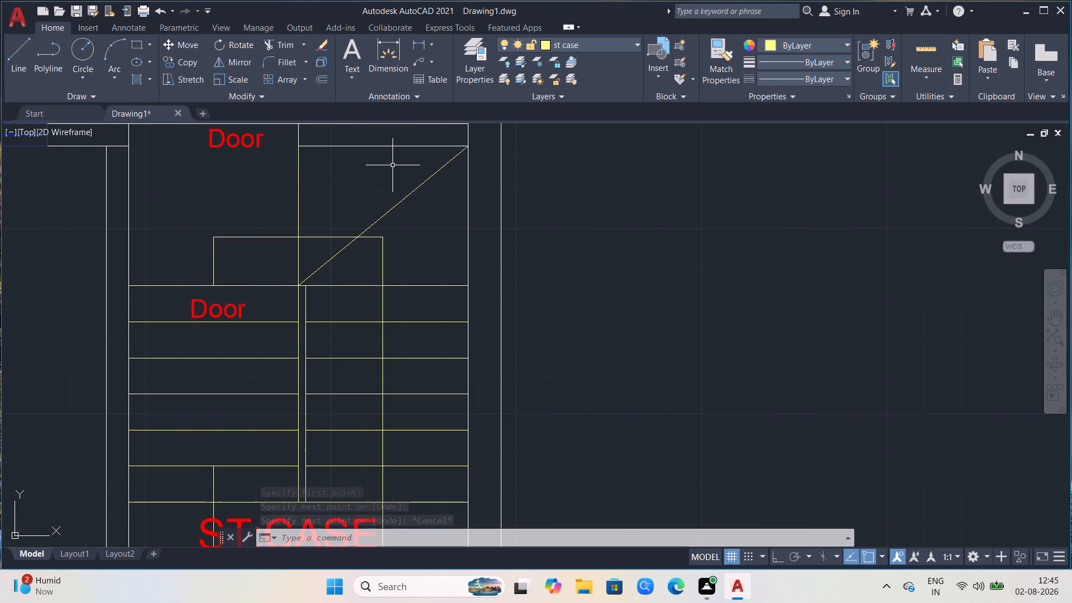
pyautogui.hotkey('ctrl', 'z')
# Draw two winder lines from the stair divider's end across the landing: one to the wall beside the Door, one about 4'-3" to the outer wall.
pyautogui.moveTo(13, 50); pyautogui.dragTo(21, 49)
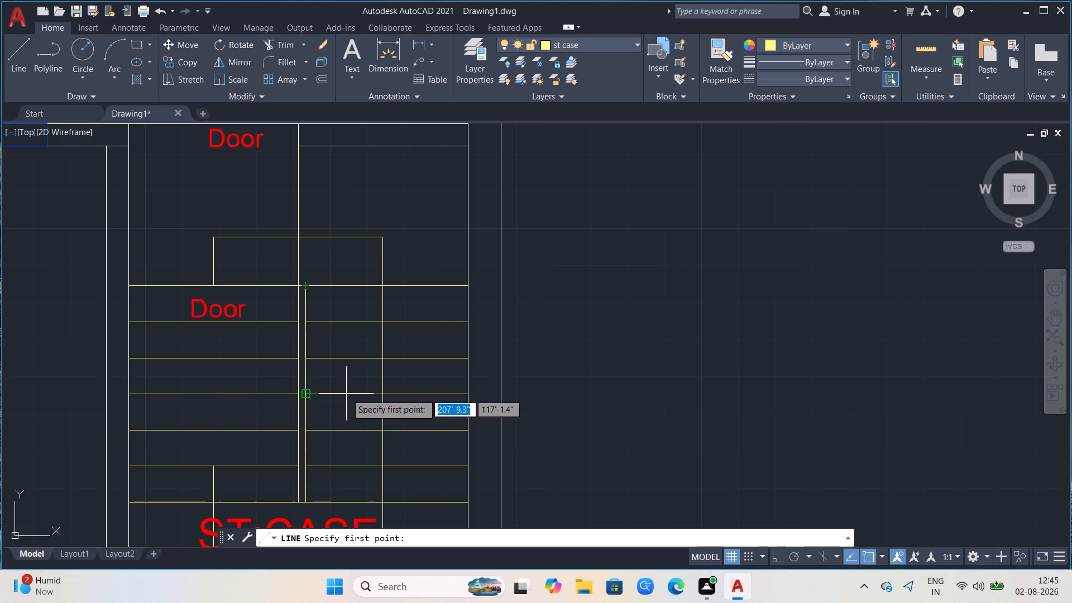
pyautogui.click(297, 284)
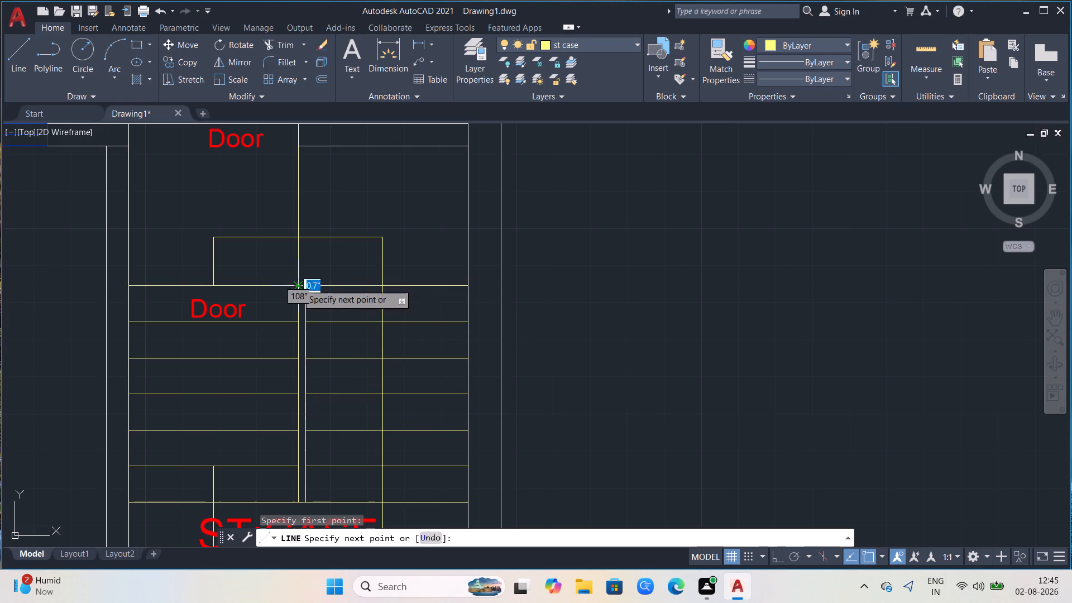
pyautogui.click(394, 146)
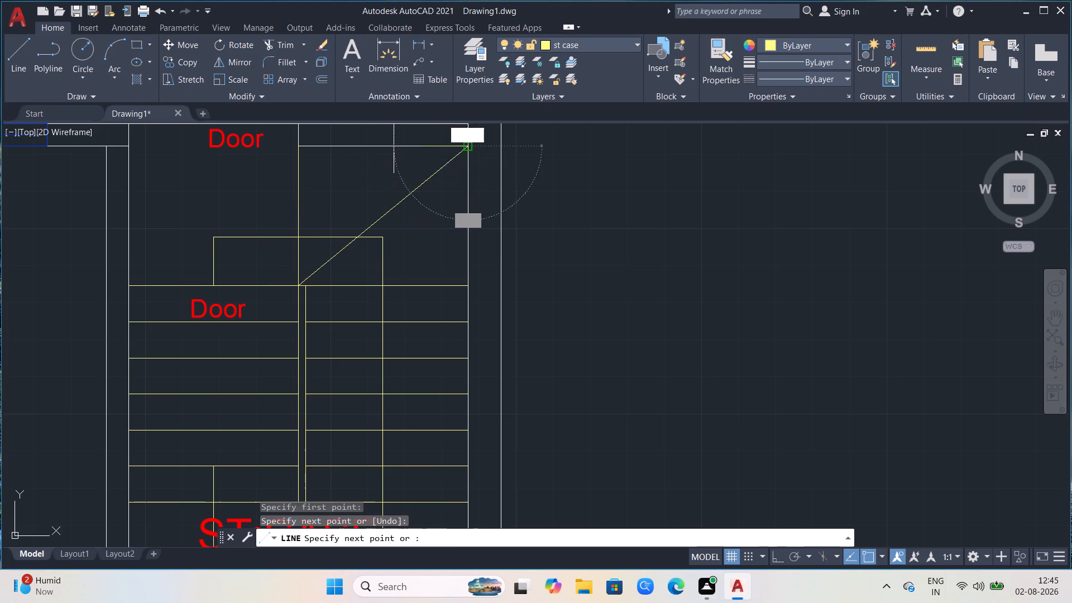
pyautogui.hotkey('ctrl', 'z')
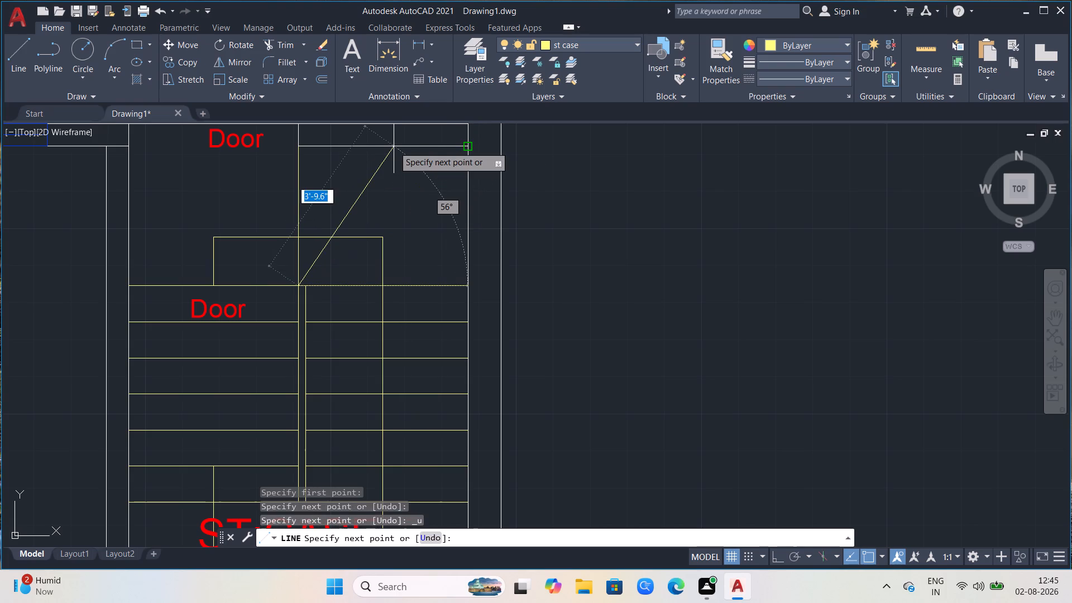
pyautogui.click(394, 146)
pyautogui.hotkey('ctrl', 'z')
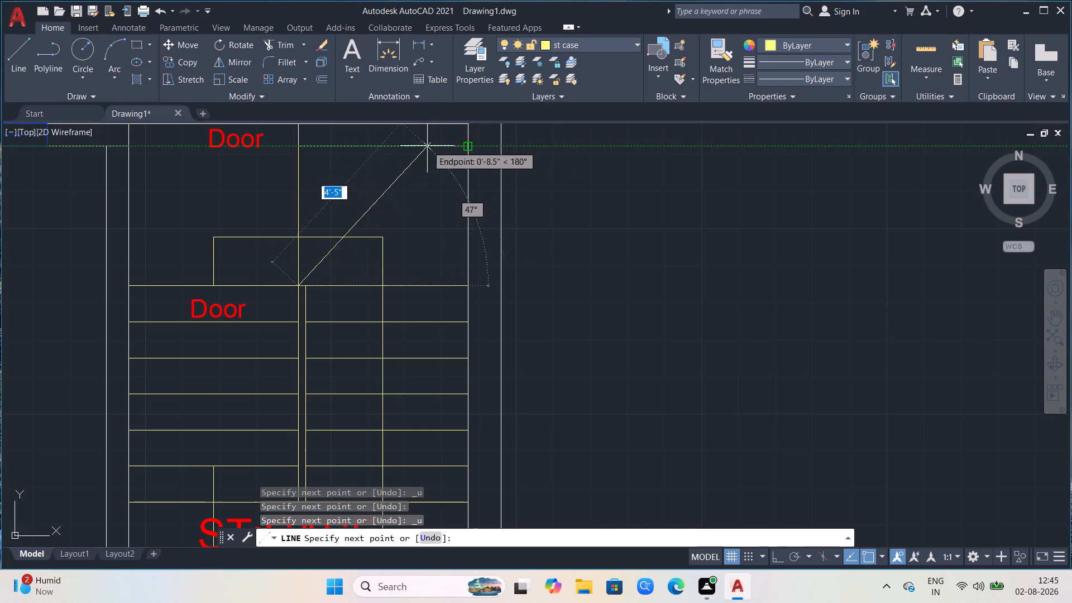
pyautogui.click(380, 148)
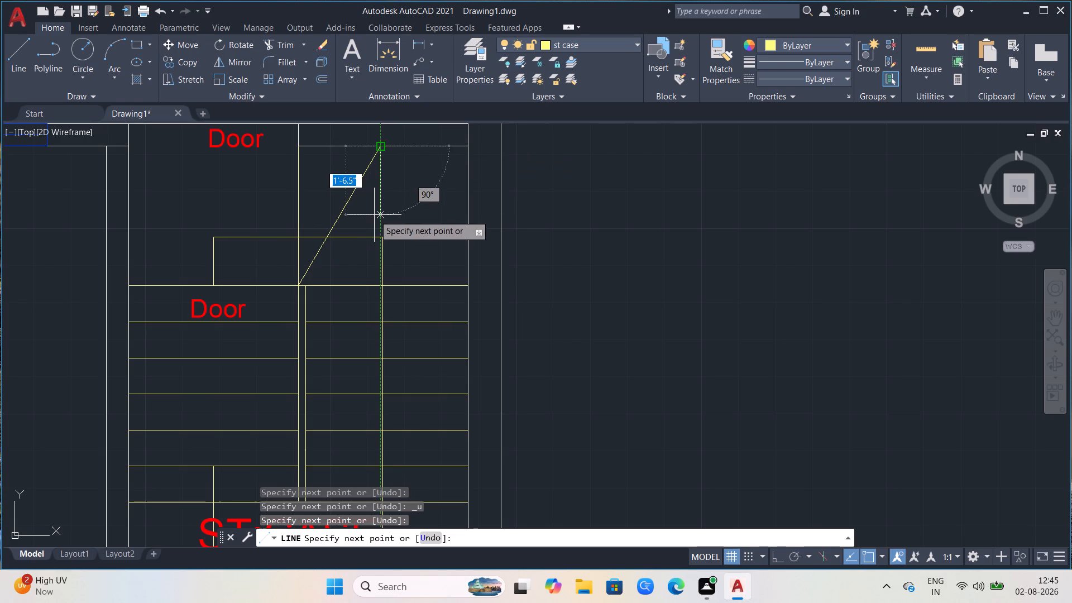
pyautogui.press('Escape')
pyautogui.press('Return')
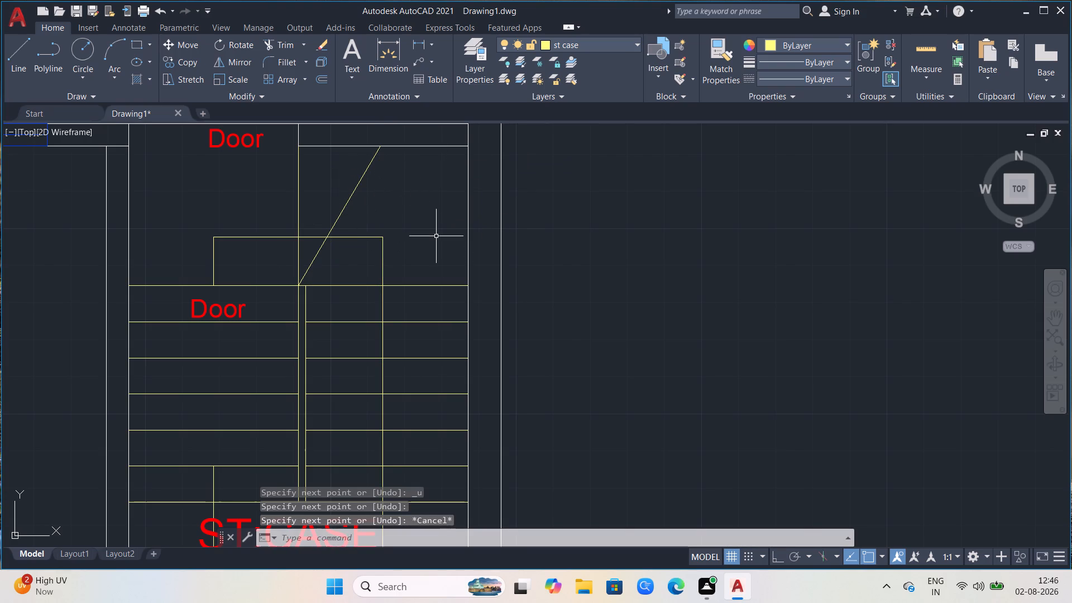
pyautogui.click(294, 284)
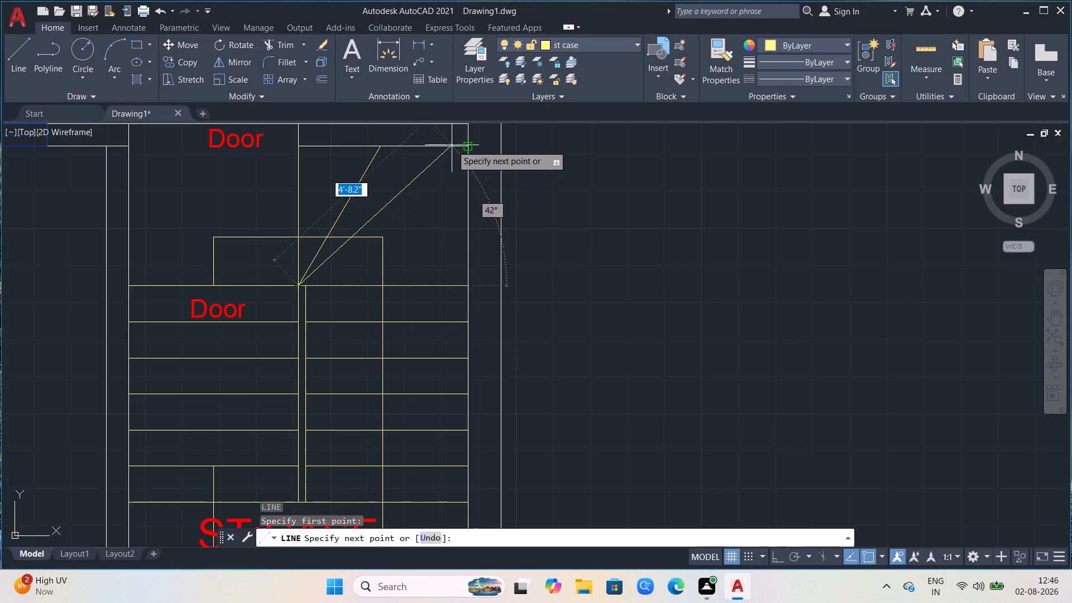
pyautogui.click(467, 207)
pyautogui.press('space')
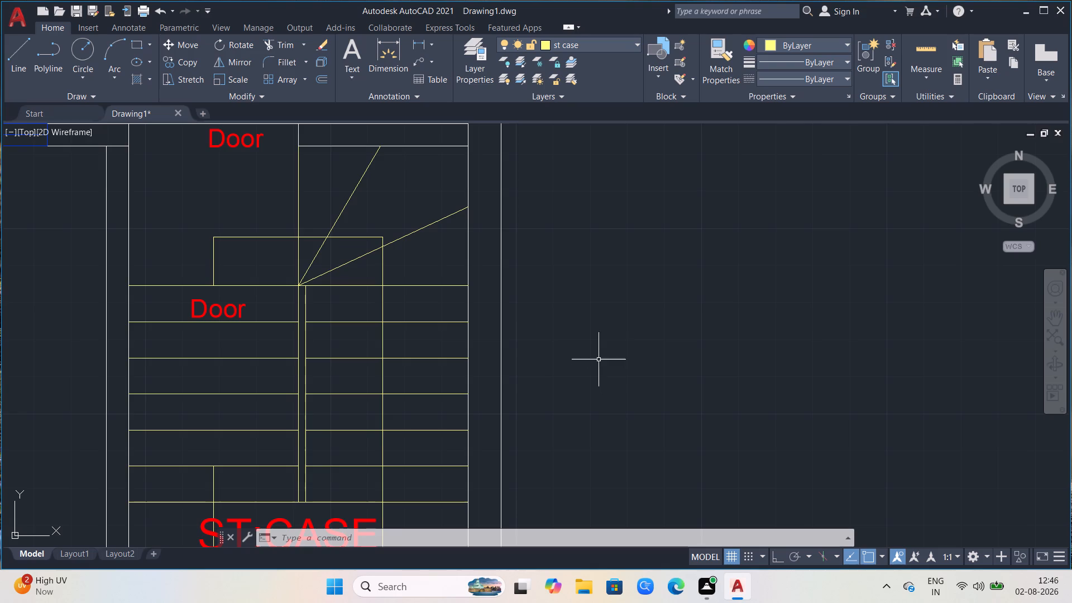
# Copy both winder lines from their shared corner to the matching stair corner in the second plan, about 44'-3" away.
pyautogui.scroll(-2, 532, 294)
pyautogui.scroll(2, 529, 289)
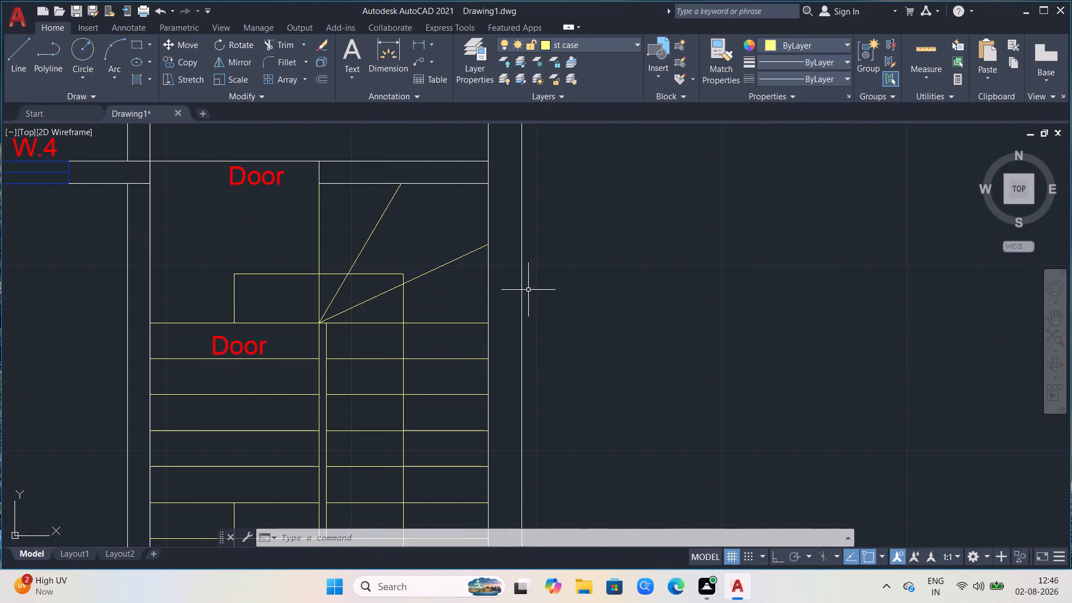
pyautogui.scroll(-2, 504, 334)
pyautogui.scroll(-1, 329, 330)
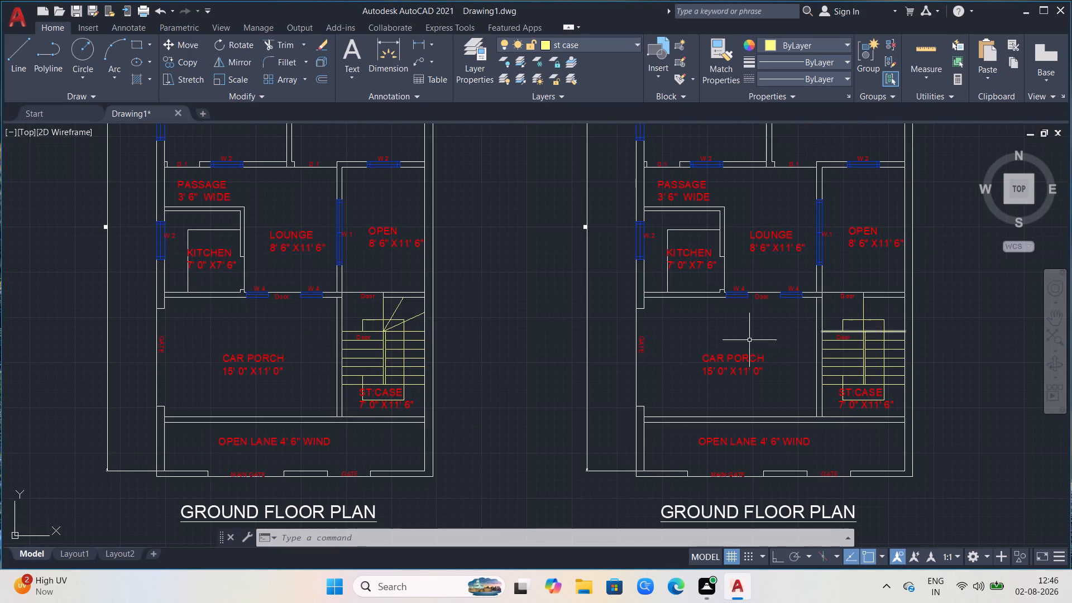
pyautogui.click(400, 304)
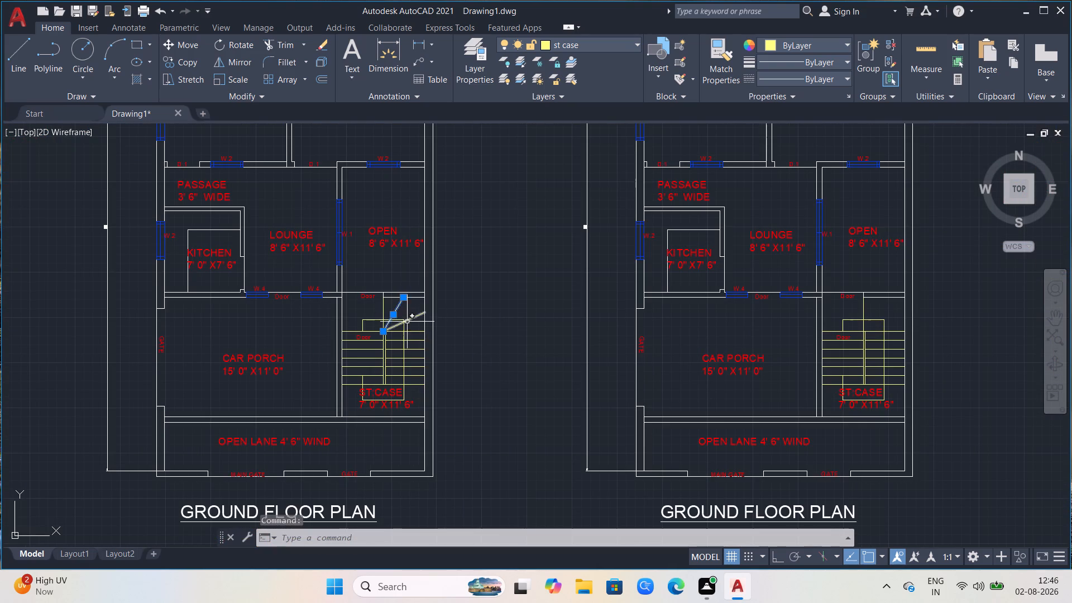
pyautogui.click(408, 319)
pyautogui.write('CO')
pyautogui.press('Return')
pyautogui.scroll(3, 391, 366)
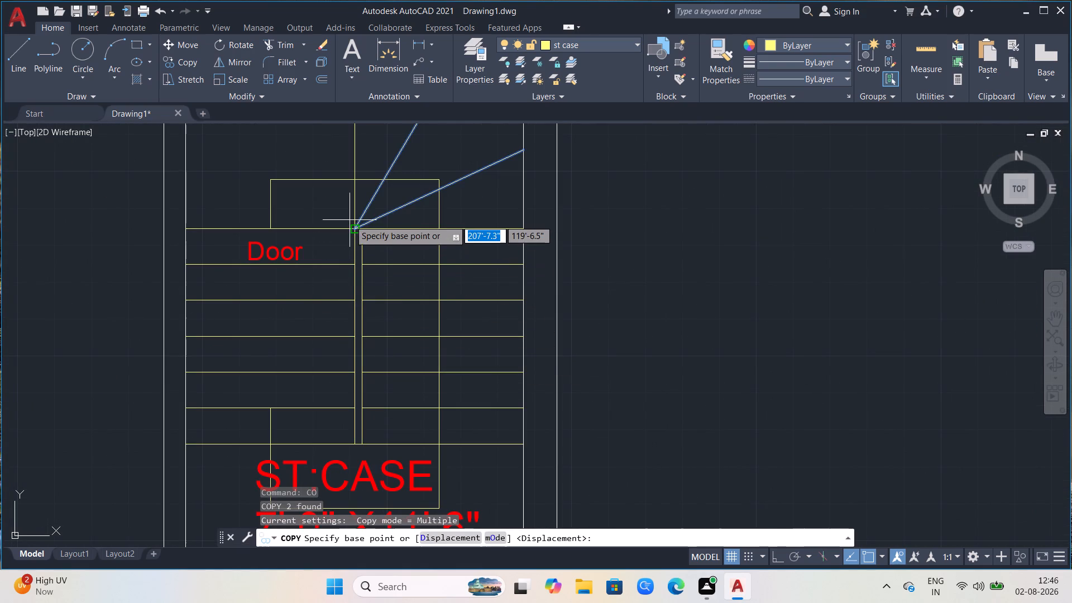
pyautogui.click(353, 224)
pyautogui.scroll(-3, 652, 339)
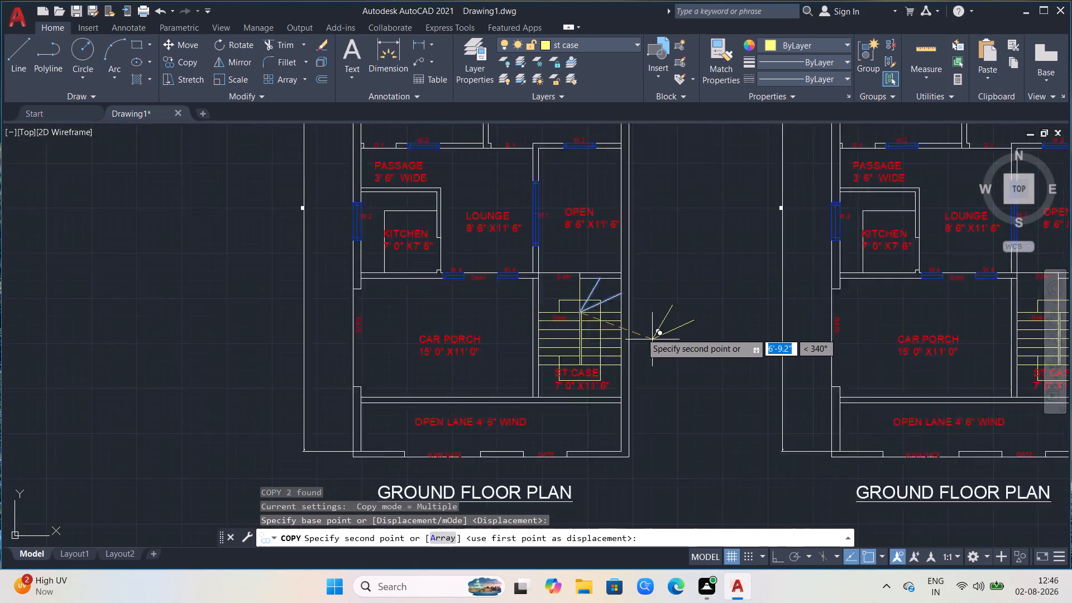
pyautogui.scroll(-2, 636, 332)
pyautogui.scroll(2, 840, 288)
pyautogui.scroll(2, 755, 355)
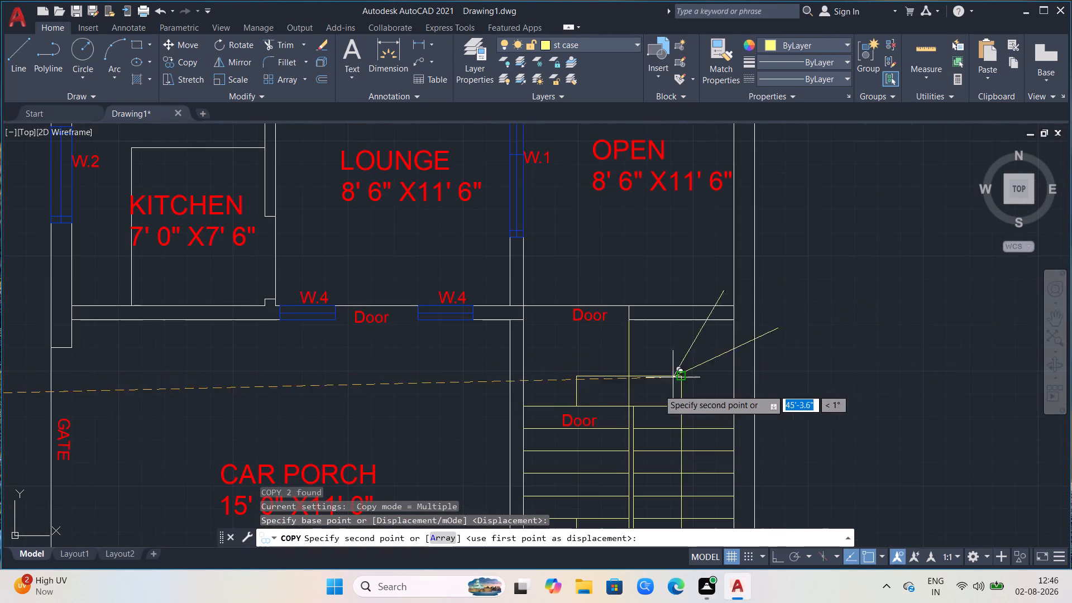
pyautogui.scroll(4, 633, 406)
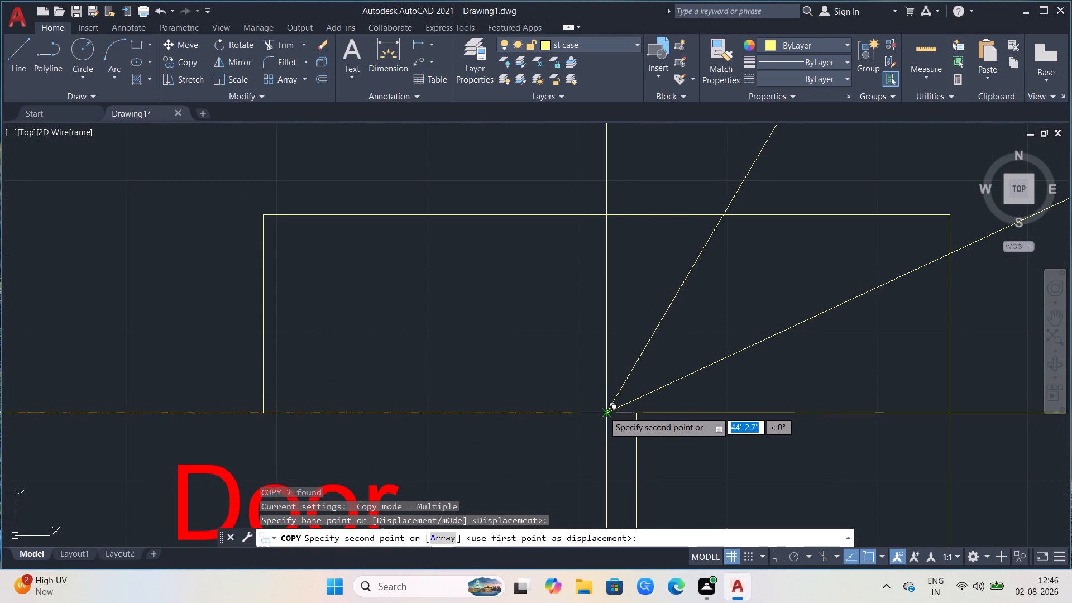
pyautogui.click(604, 411)
pyautogui.press('Escape')
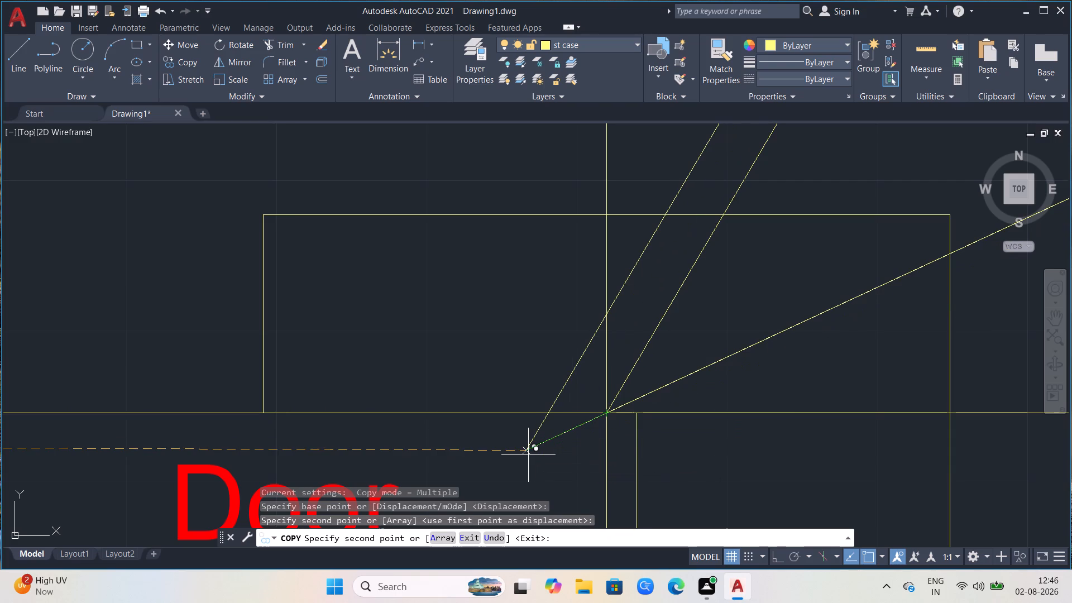
# Reset the text position of the 24' dimension above the second plan.
pyautogui.scroll(-4, 528, 454)
pyautogui.scroll(-2, 515, 411)
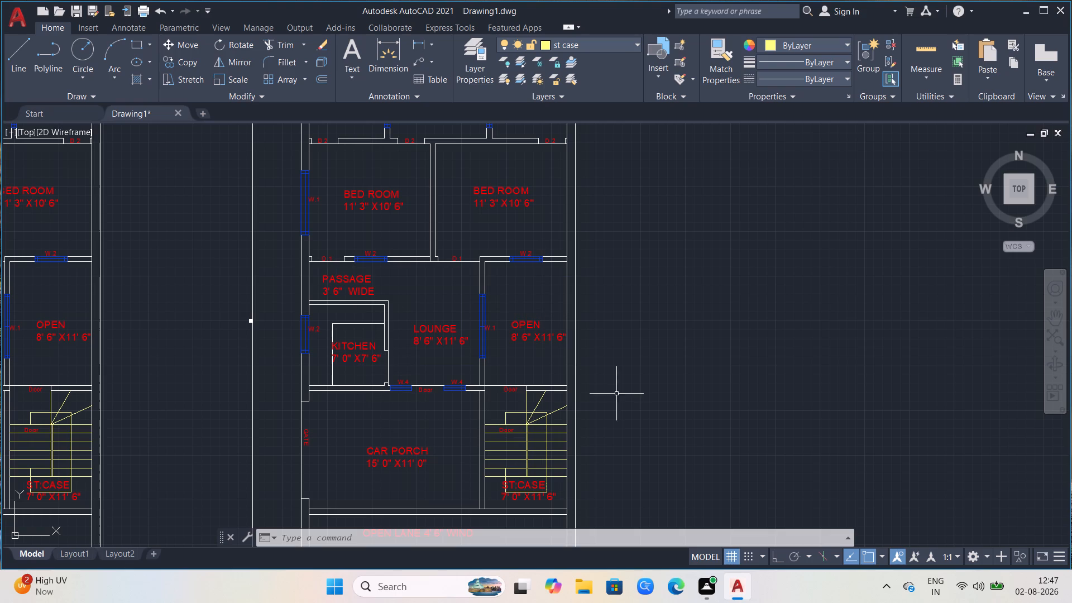
pyautogui.scroll(-1, 401, 378)
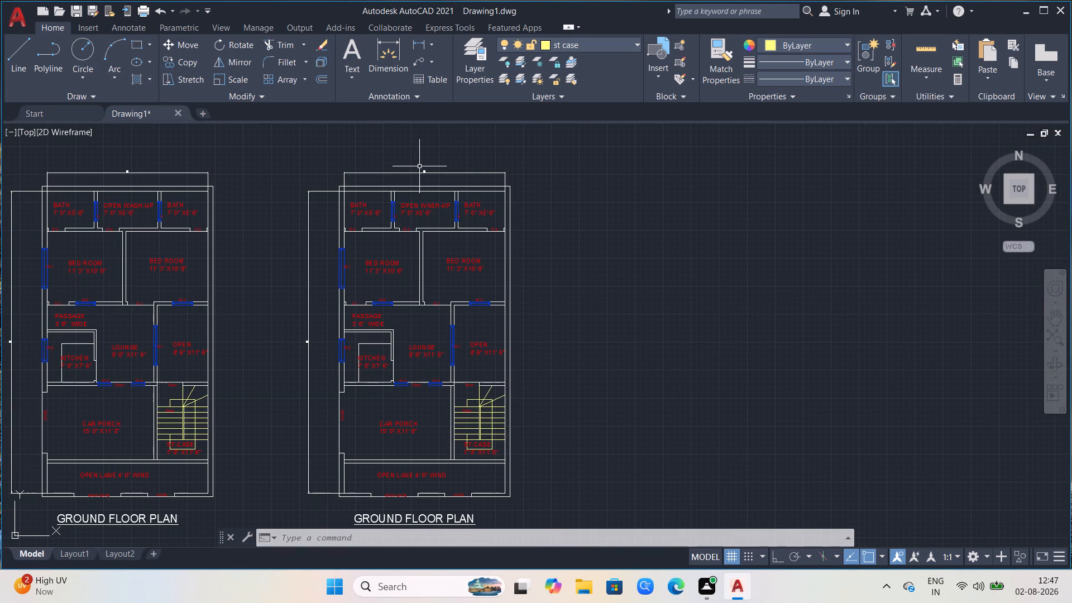
pyautogui.scroll(2, 437, 194)
pyautogui.scroll(2, 395, 148)
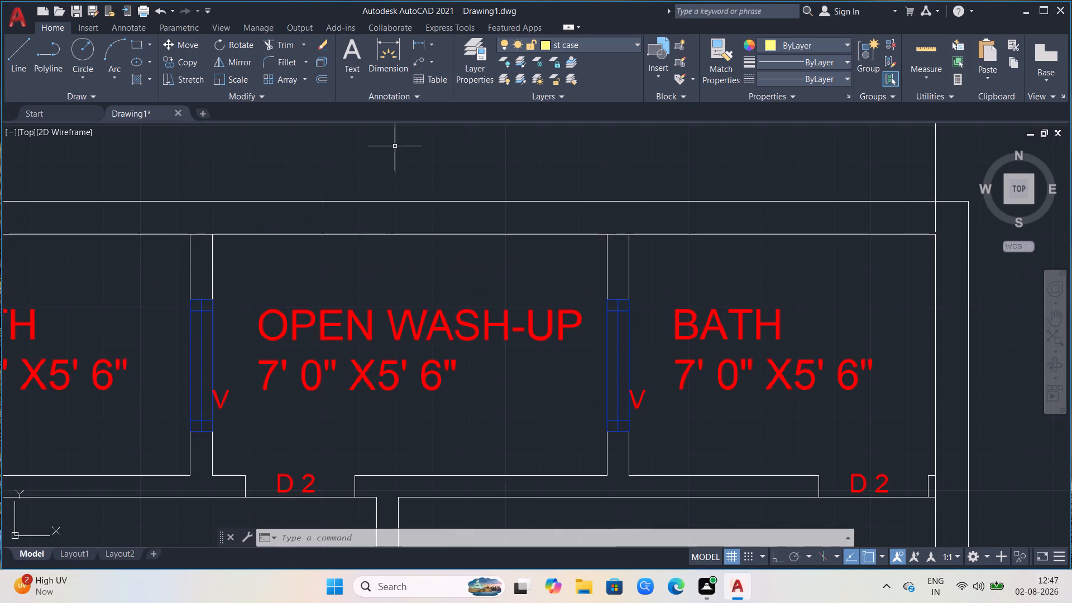
pyautogui.scroll(-2, 396, 158)
pyautogui.scroll(2, 363, 147)
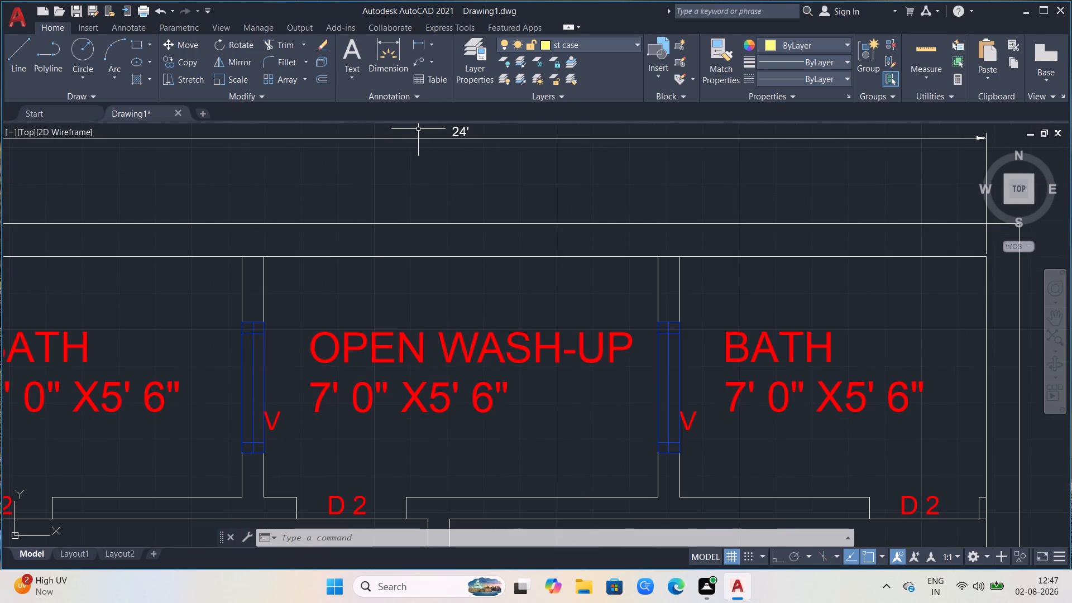
pyautogui.click(460, 129)
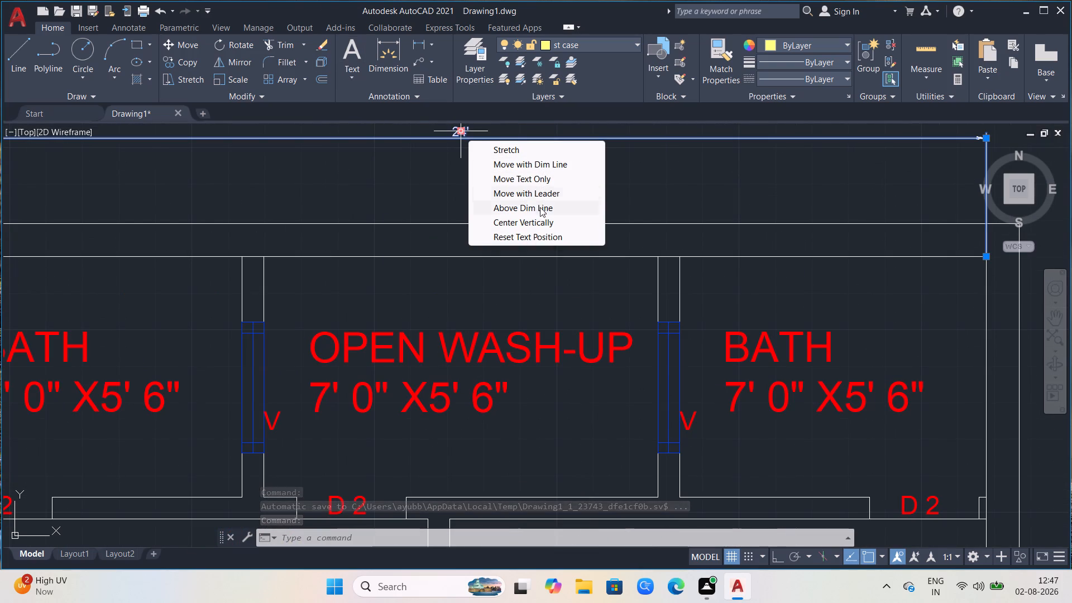
pyautogui.click(535, 241)
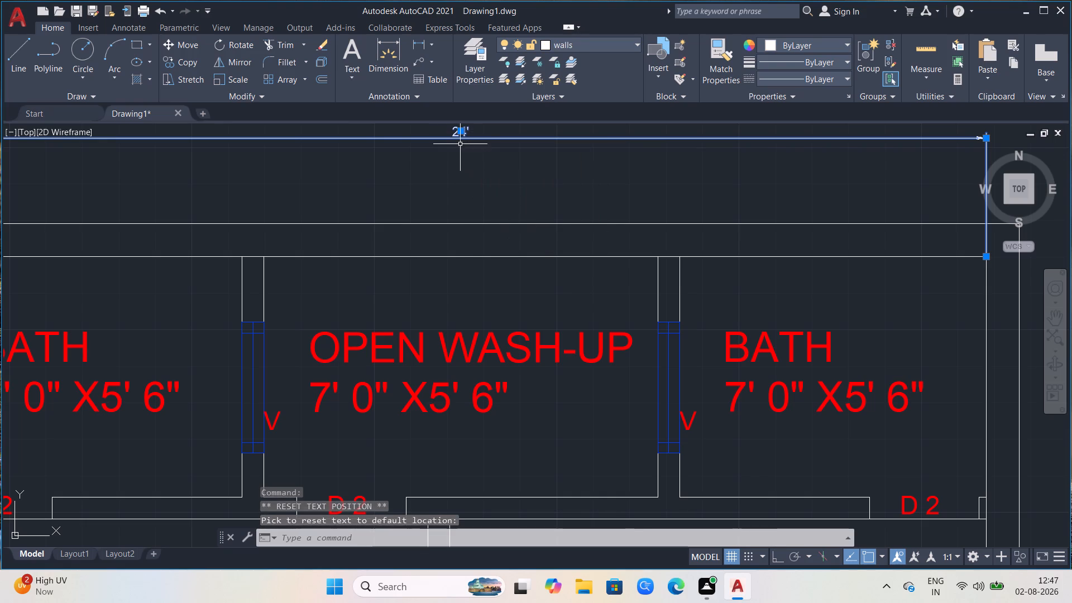
pyautogui.click(462, 131)
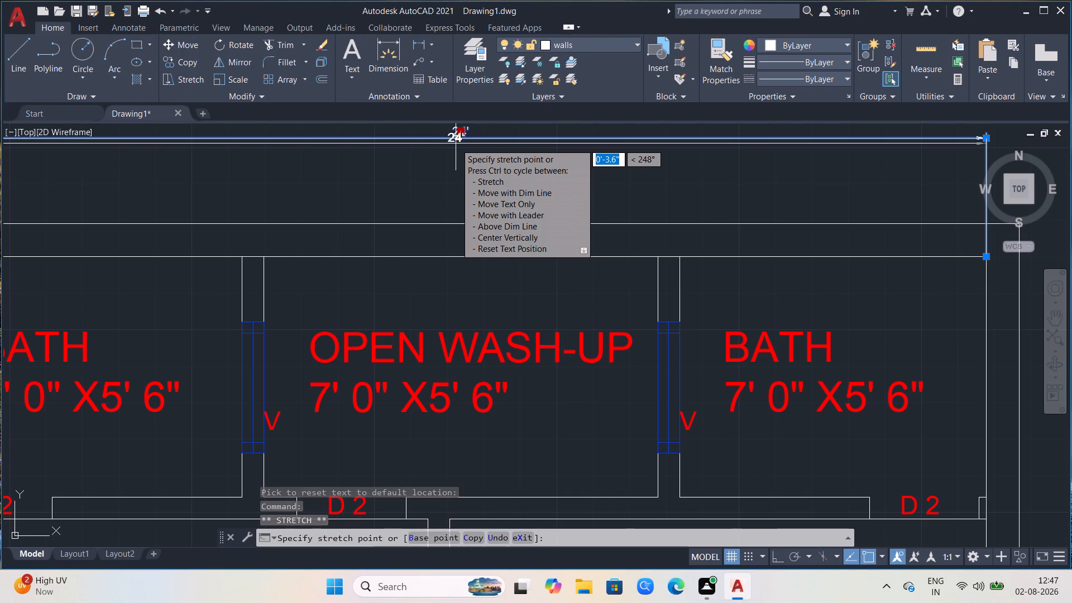
pyautogui.press('Escape')
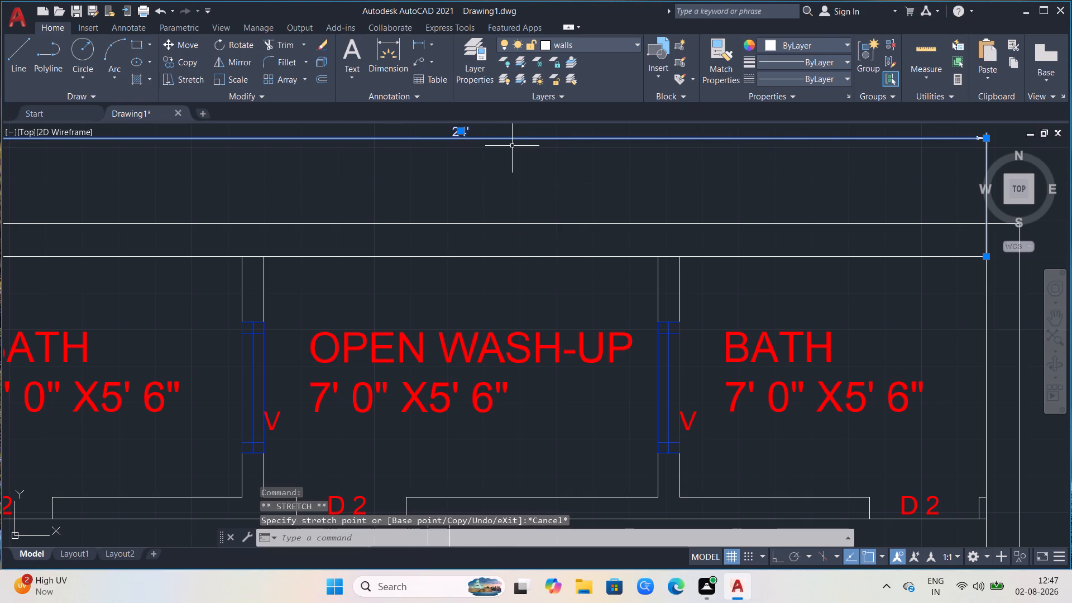
# Change the word PASSAGE to BAL in the passage label of the second plan.
pyautogui.scroll(-4, 482, 114)
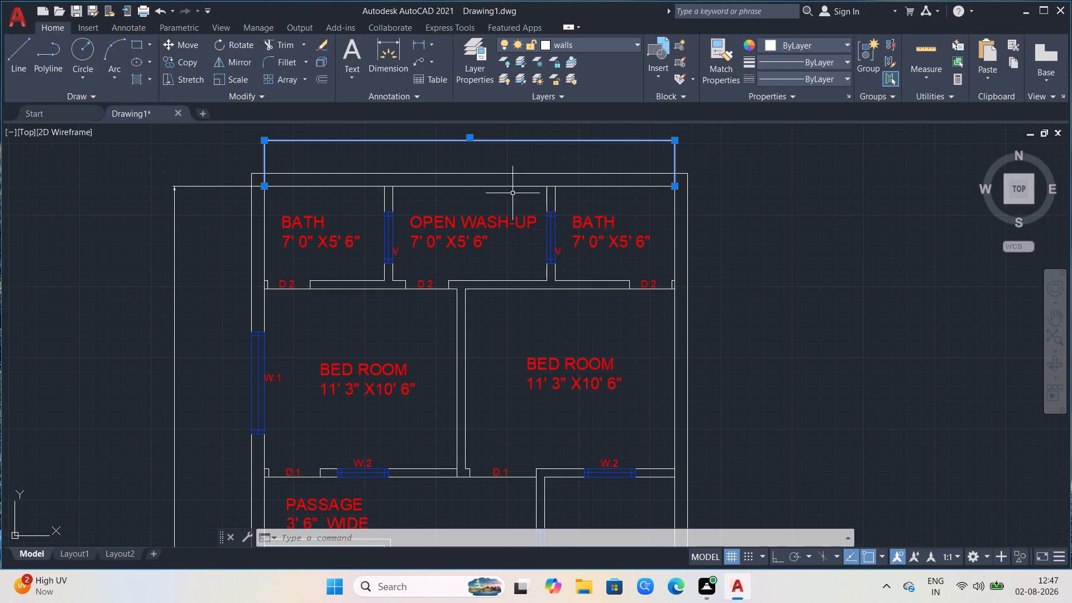
pyautogui.scroll(2, 377, 343)
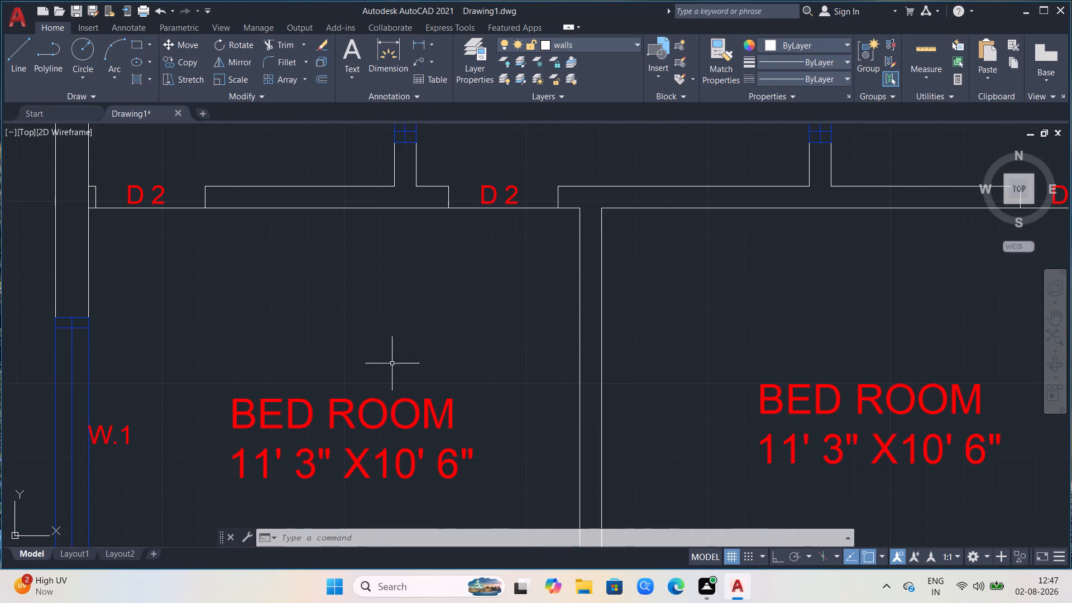
pyautogui.scroll(-4, 391, 384)
pyautogui.scroll(-1, 517, 353)
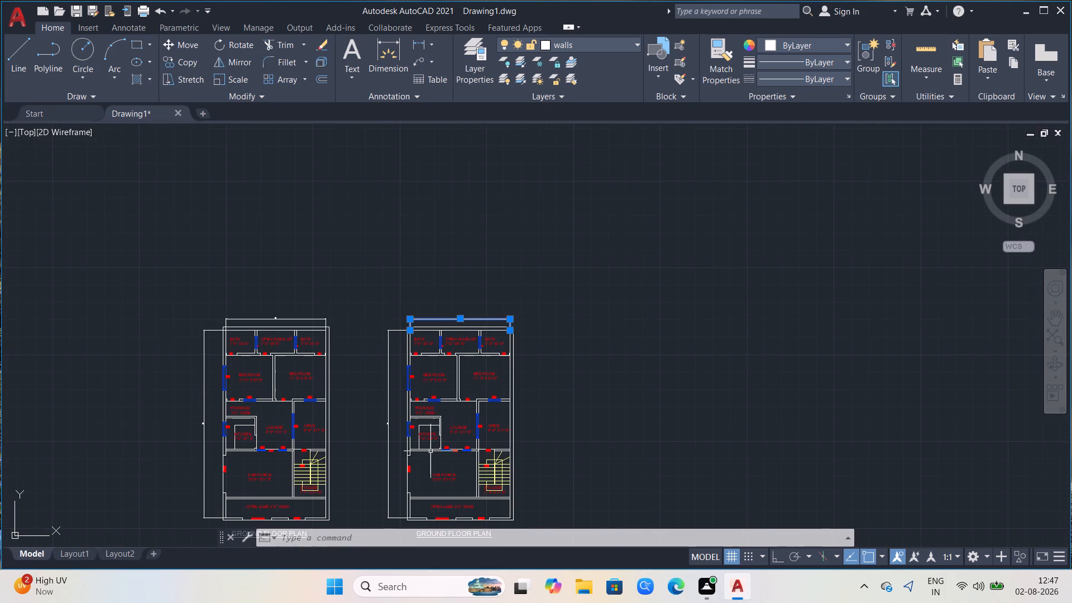
pyautogui.scroll(2, 427, 451)
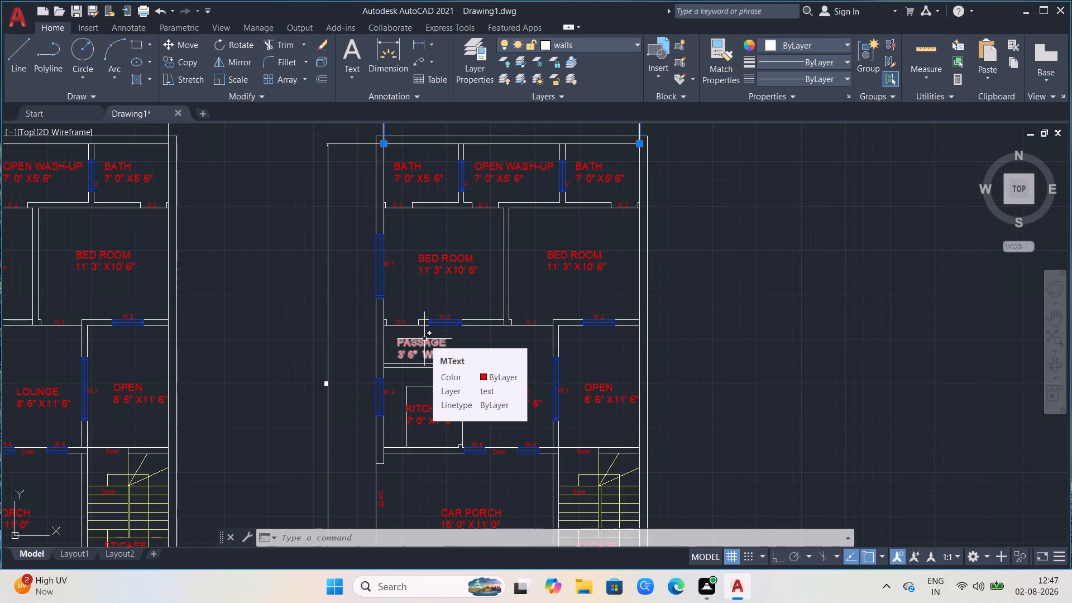
pyautogui.click(424, 339)
pyautogui.press('m')
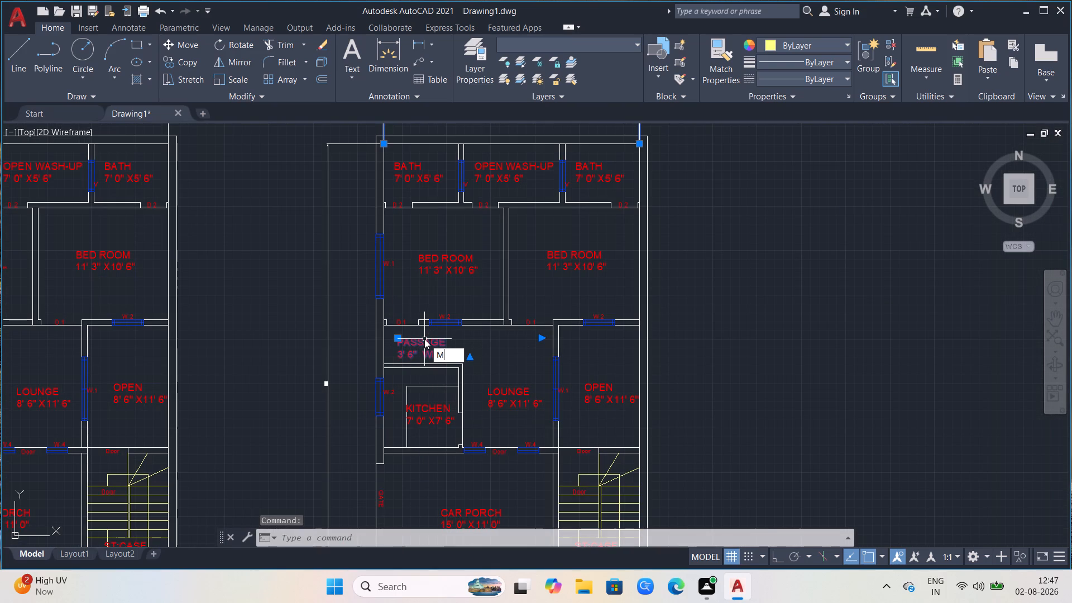
pyautogui.press('t')
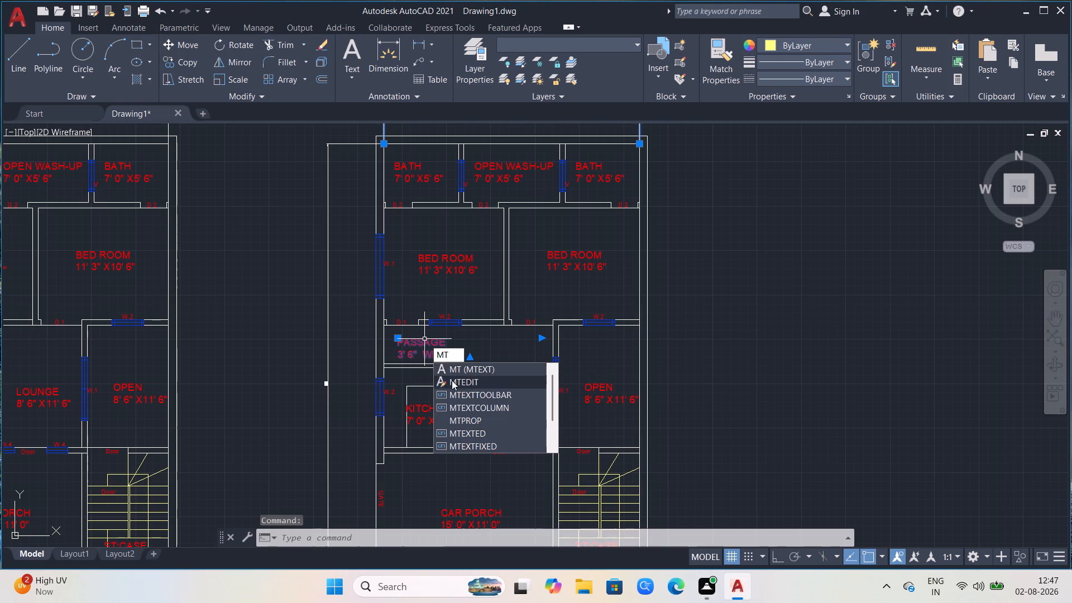
pyautogui.click(452, 380)
pyautogui.click(448, 339)
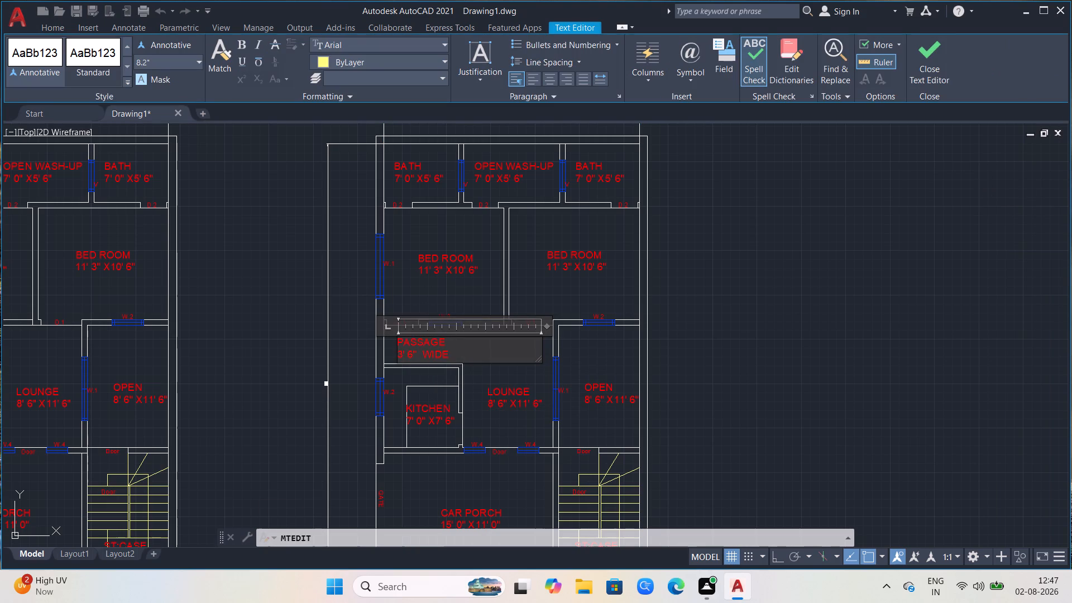
pyautogui.press('BackSpace')
pyautogui.press('BackSpace')
pyautogui.press('BackSpace')
pyautogui.press('BackSpace')
pyautogui.press('BackSpace')
pyautogui.press('BackSpace')
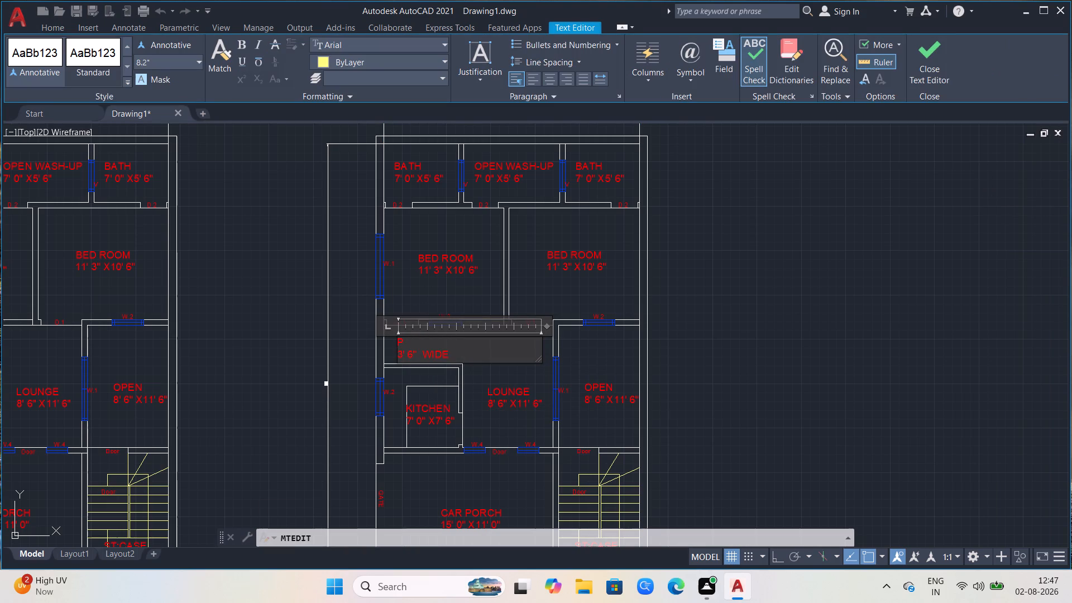
pyautogui.press('BackSpace')
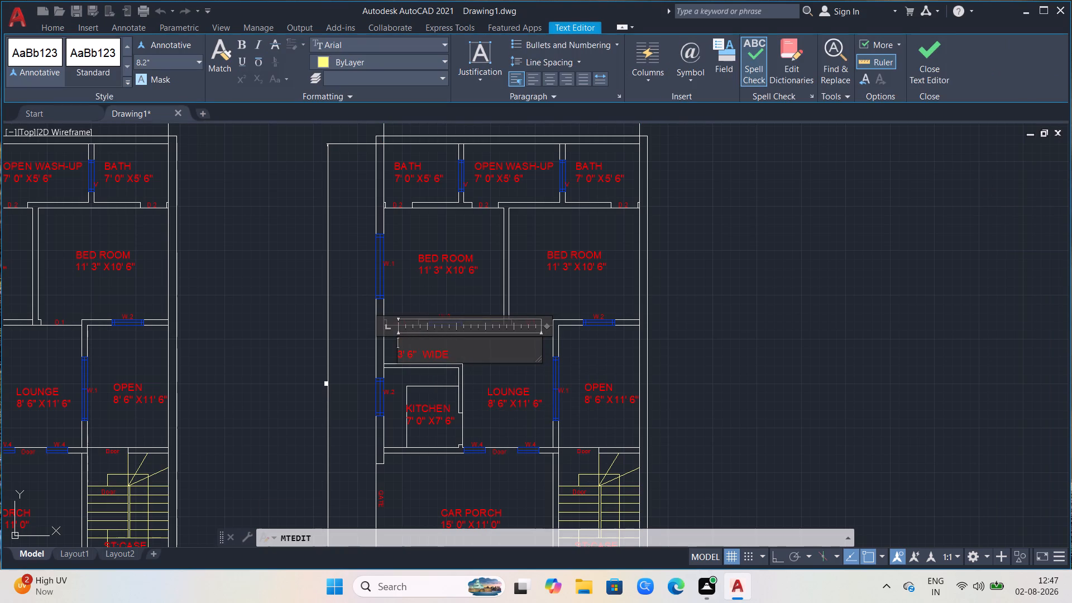
pyautogui.write('BAL')
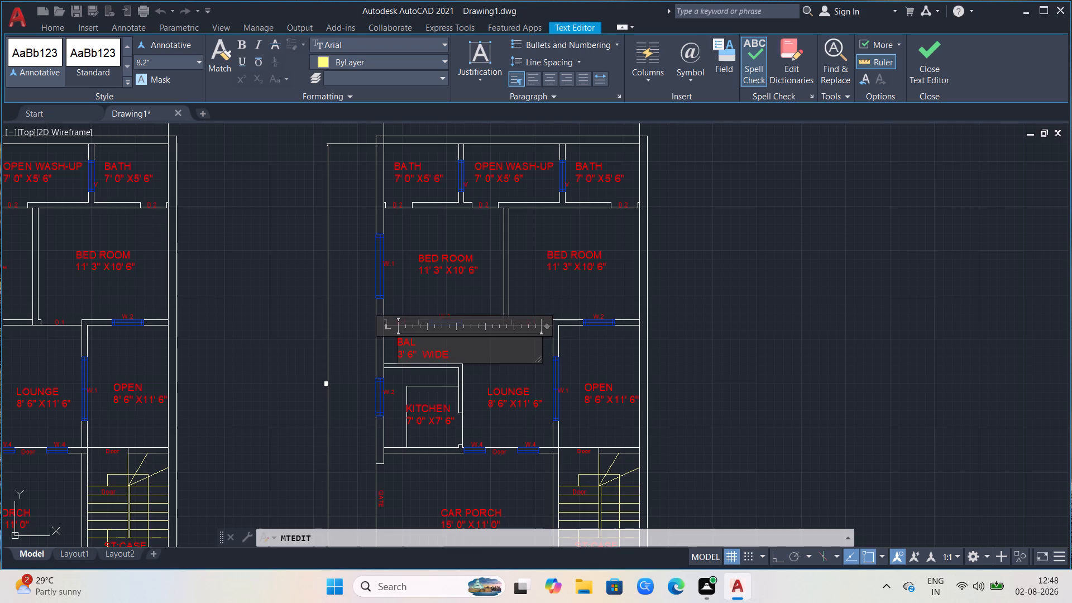
pyautogui.click(395, 351)
# Add 6' 6" X before the 3' 6" size in the BAL label of the second plan.
pyautogui.click(400, 353)
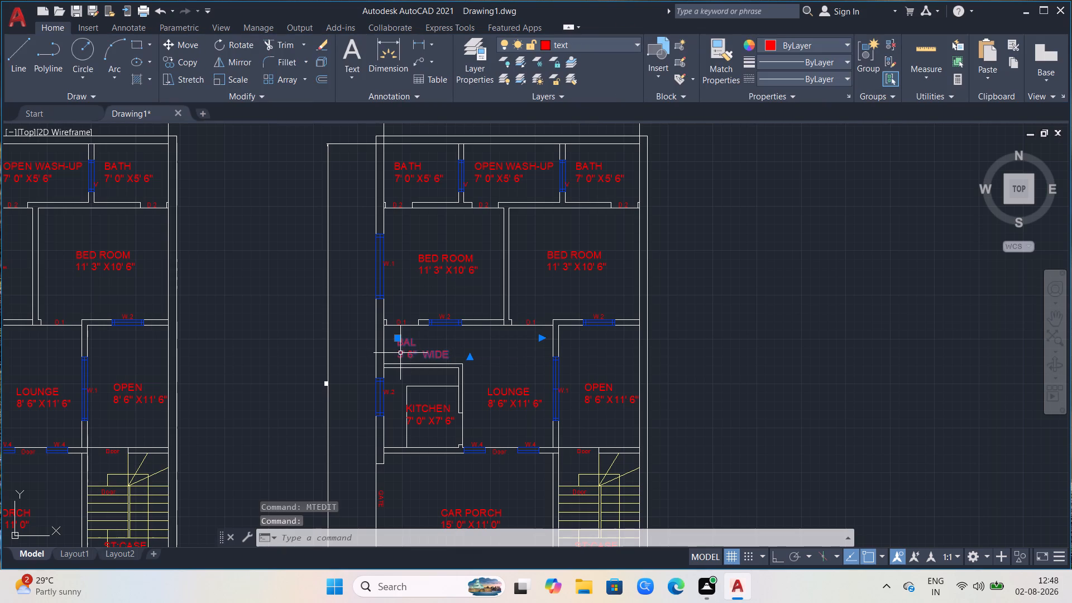
pyautogui.write('MY')
pyautogui.press('BackSpace')
pyautogui.press('t')
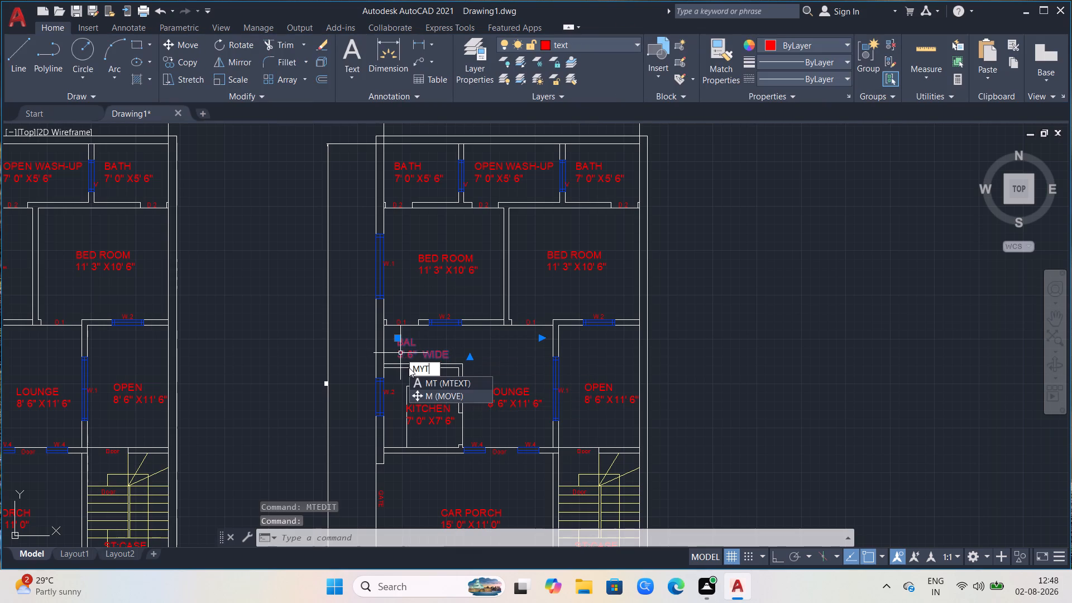
pyautogui.press('BackSpace')
pyautogui.press('BackSpace')
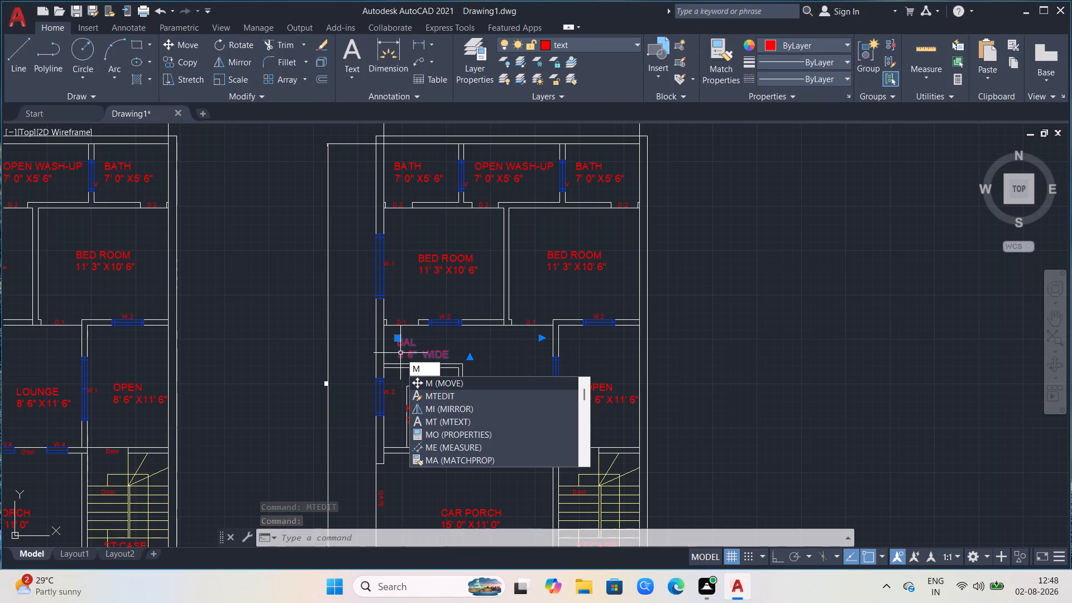
pyautogui.press('t')
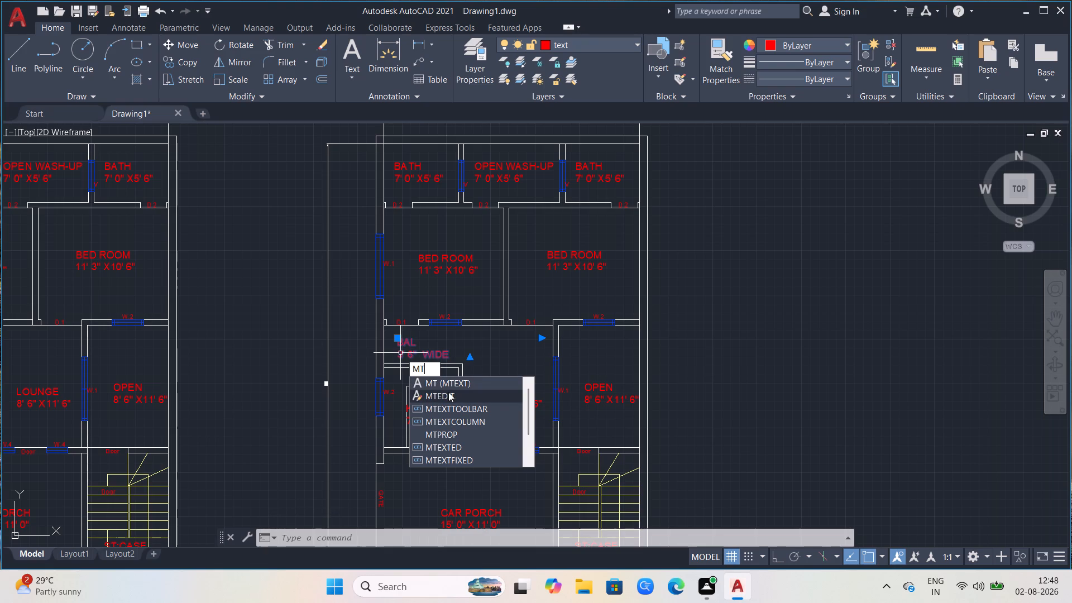
pyautogui.click(448, 395)
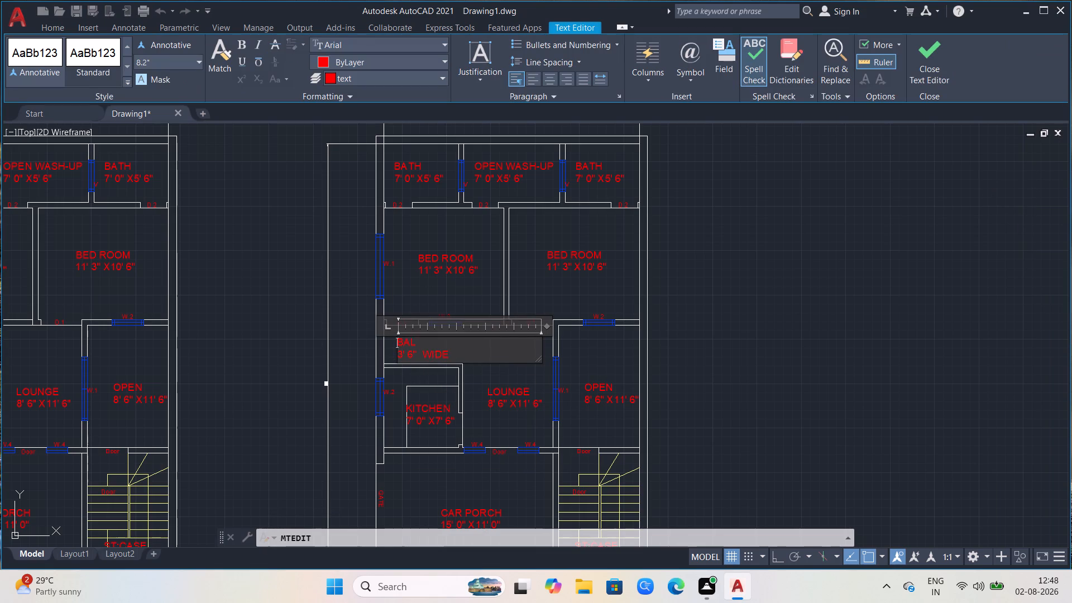
pyautogui.press('Return')
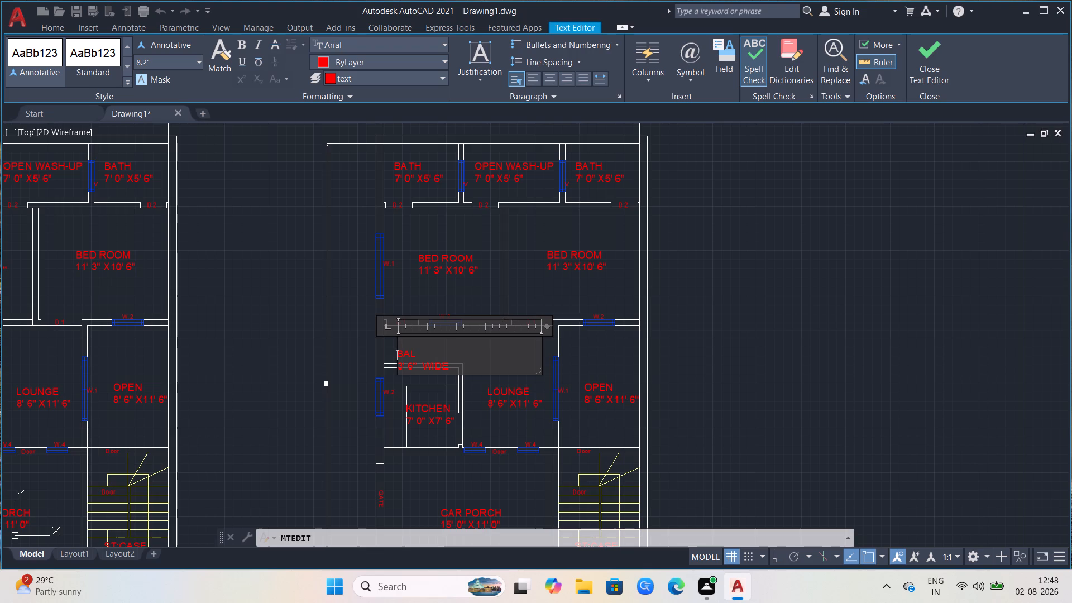
pyautogui.press('BackSpace')
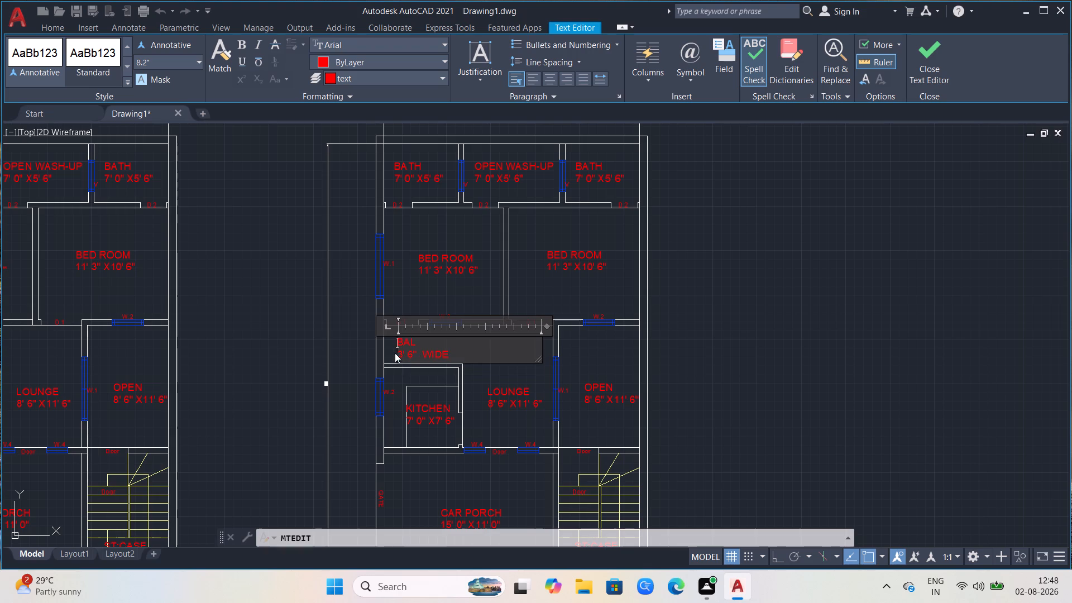
pyautogui.click(397, 351)
pyautogui.press('6')
pyautogui.press("'")
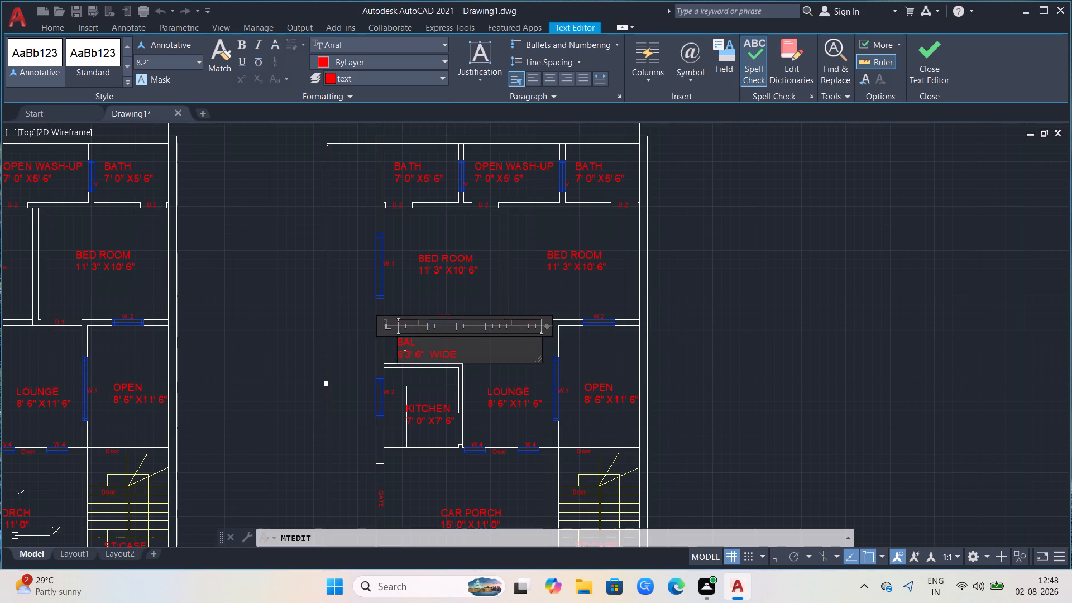
pyautogui.press('space')
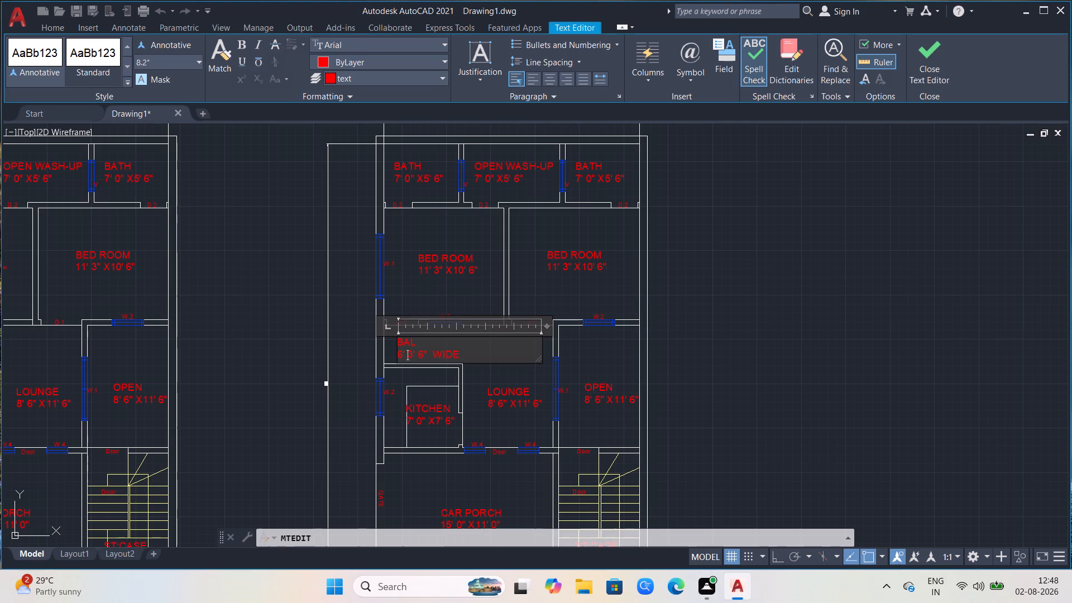
pyautogui.press('6')
pyautogui.press('space')
pyautogui.press('space')
pyautogui.press('space')
pyautogui.press('space')
pyautogui.press('space')
pyautogui.press('space')
pyautogui.press('space')
pyautogui.press('space')
pyautogui.press('space')
pyautogui.press('space')
pyautogui.press('space')
pyautogui.press('space')
pyautogui.press('space')
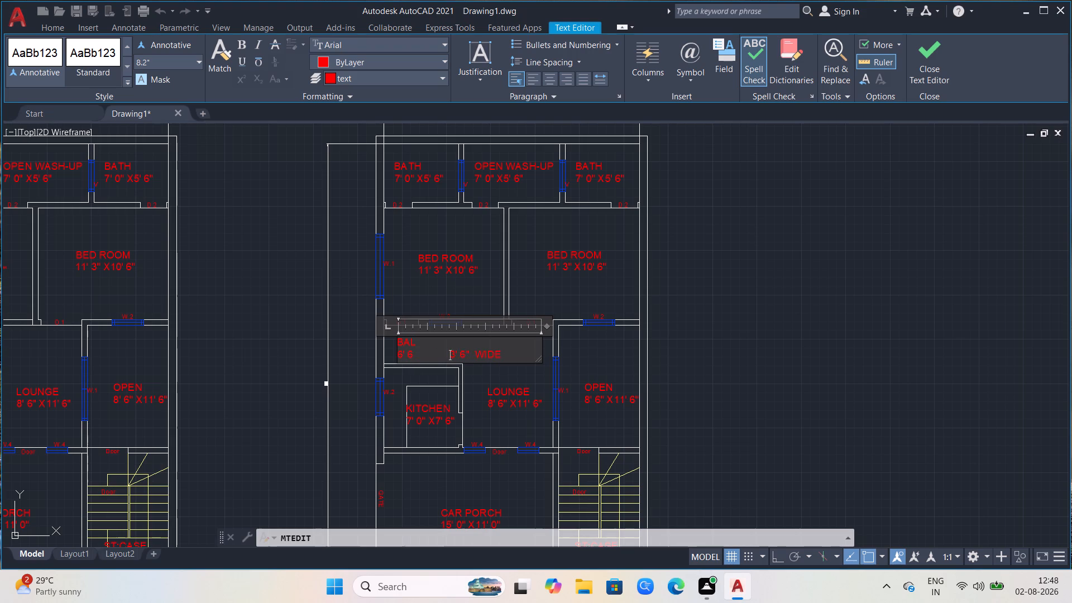
pyautogui.press('BackSpace')
pyautogui.press('BackSpace')
pyautogui.press('BackSpace')
pyautogui.press('BackSpace')
pyautogui.press('BackSpace')
pyautogui.press('BackSpace')
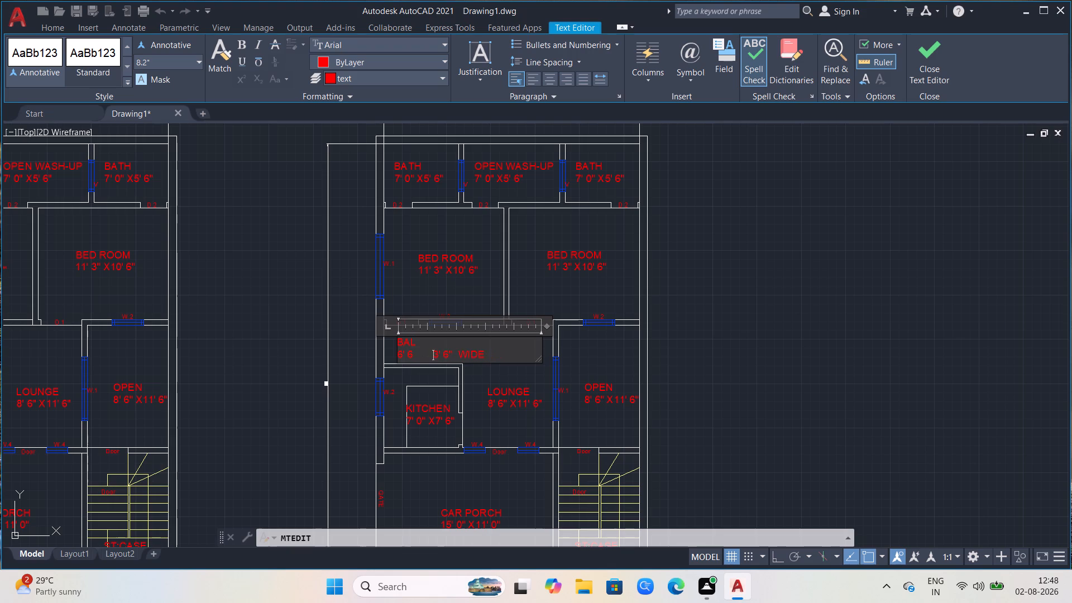
pyautogui.press('BackSpace')
pyautogui.press('BackSpace')
pyautogui.press('BackSpace')
pyautogui.press('BackSpace')
pyautogui.press('BackSpace')
pyautogui.press('BackSpace')
pyautogui.press('BackSpace')
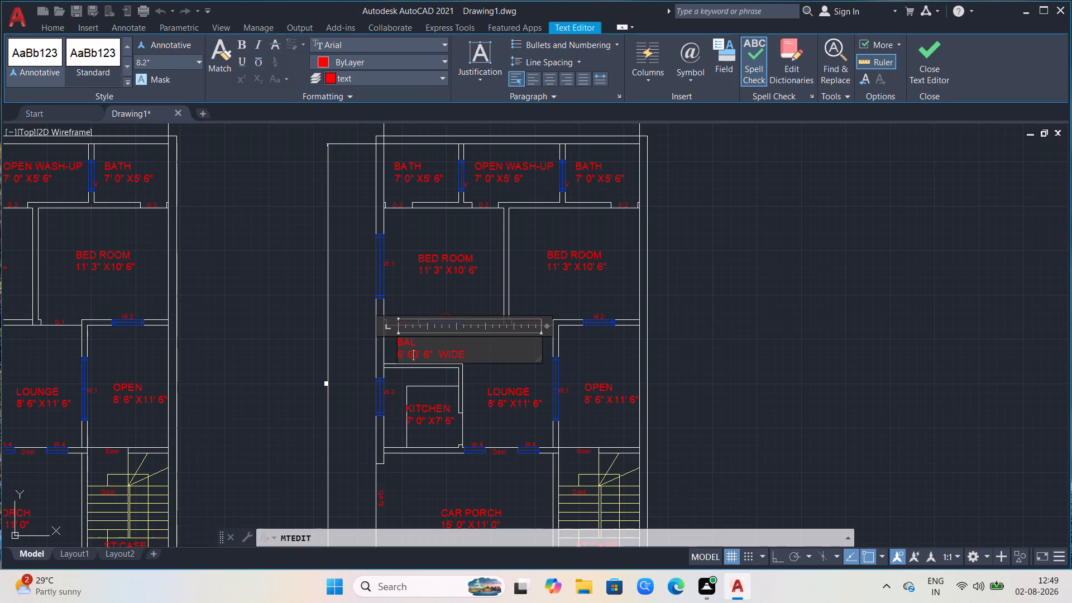
pyautogui.hotkey('shift', '"')
pyautogui.press('space')
pyautogui.write('X')
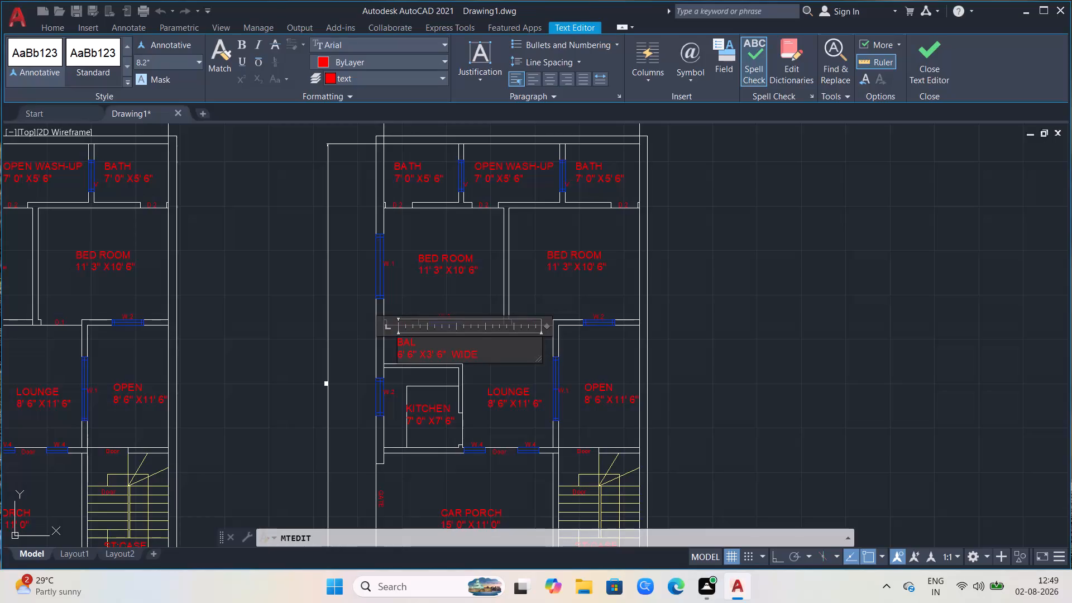
pyautogui.press('space')
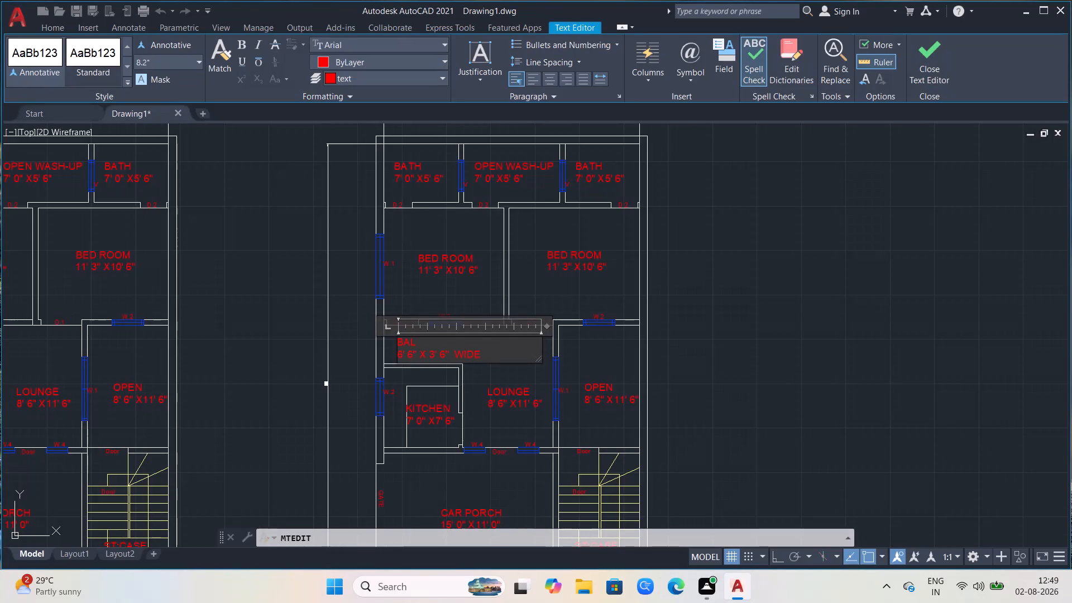
# Delete the word WIDE from the end of the BAL label's size line and finish the text edit.
pyautogui.click(483, 352)
pyautogui.press('BackSpace')
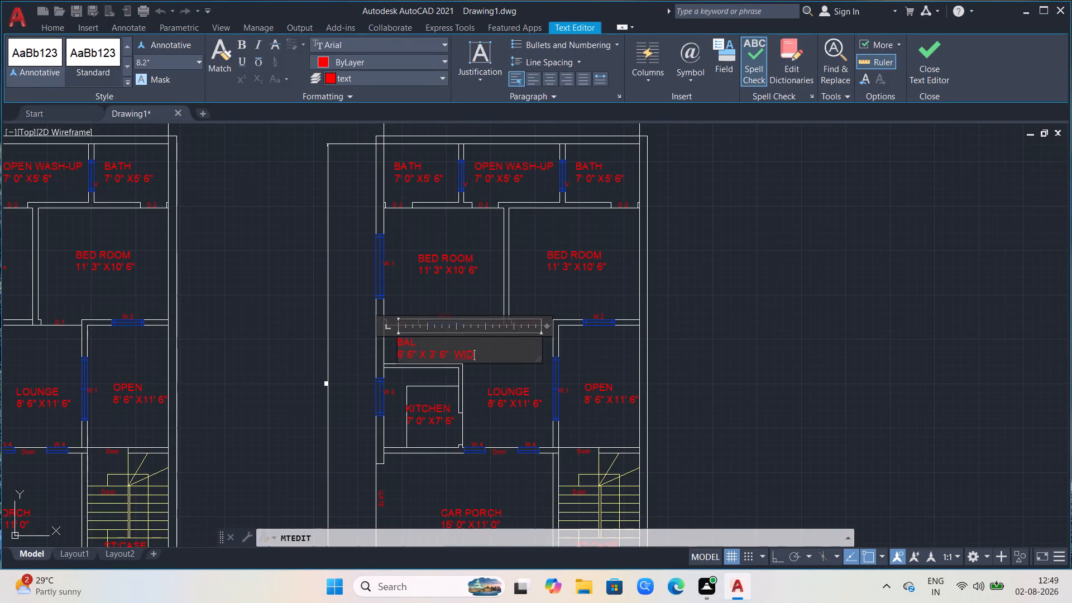
pyautogui.press('BackSpace')
pyautogui.press('BackSpace')
pyautogui.press('BackSpace')
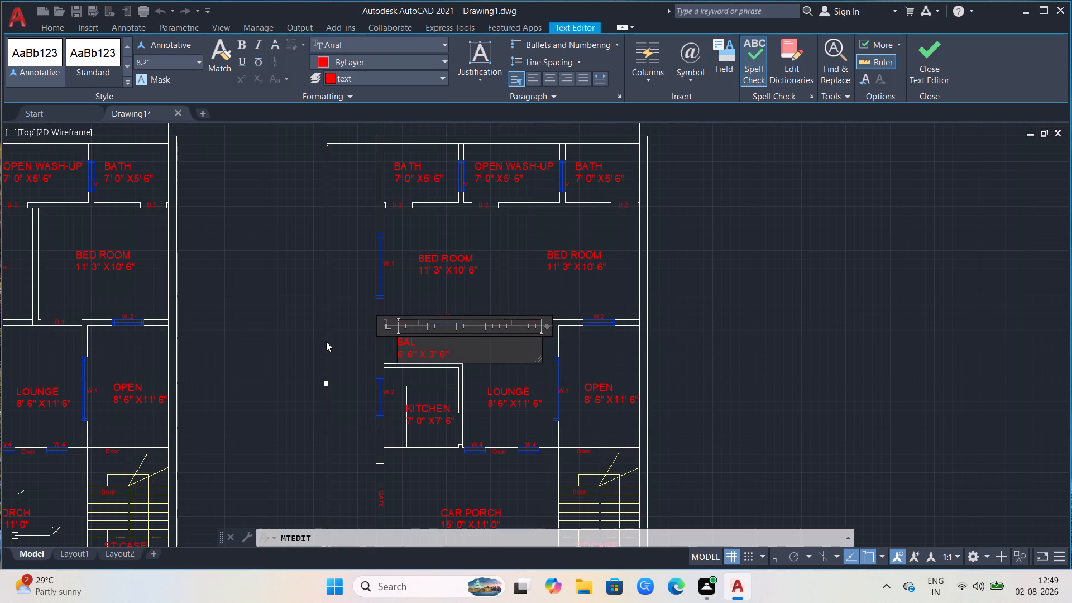
pyautogui.click(285, 332)
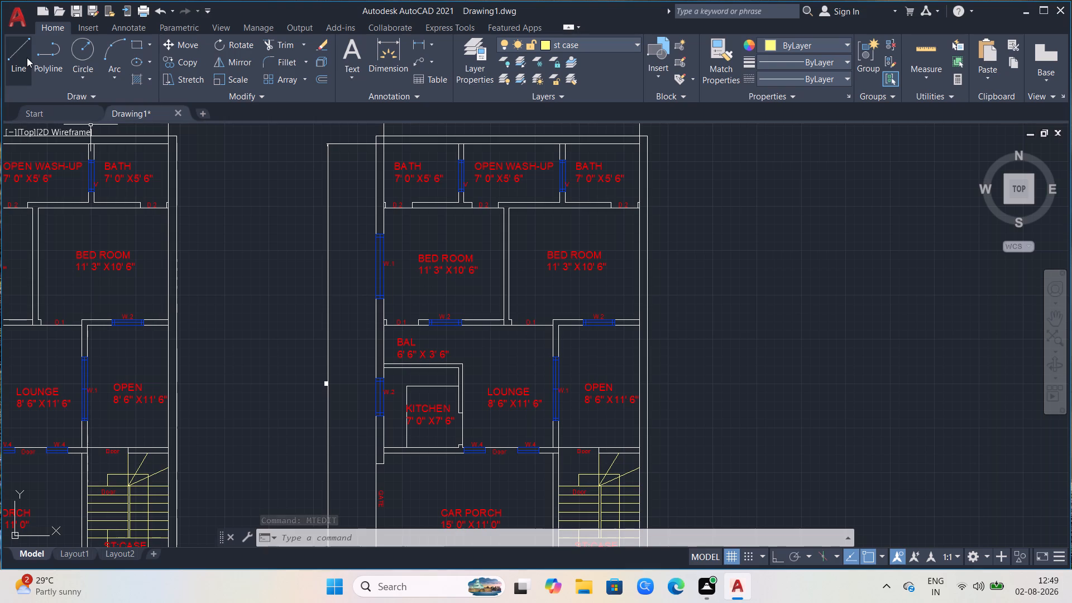
# Make walls the current layer.
pyautogui.click(629, 45)
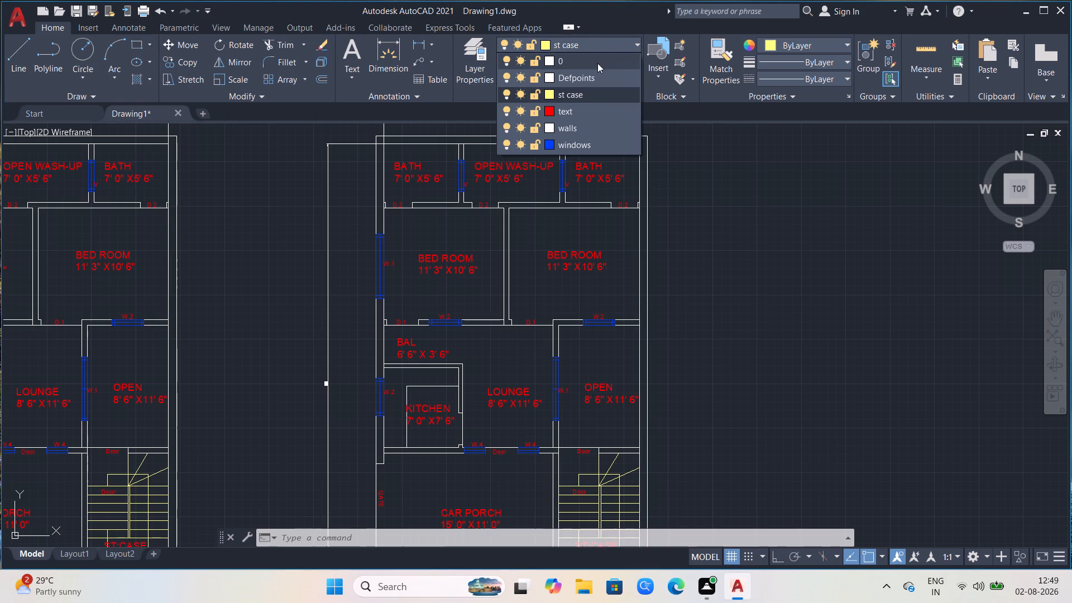
pyautogui.click(586, 130)
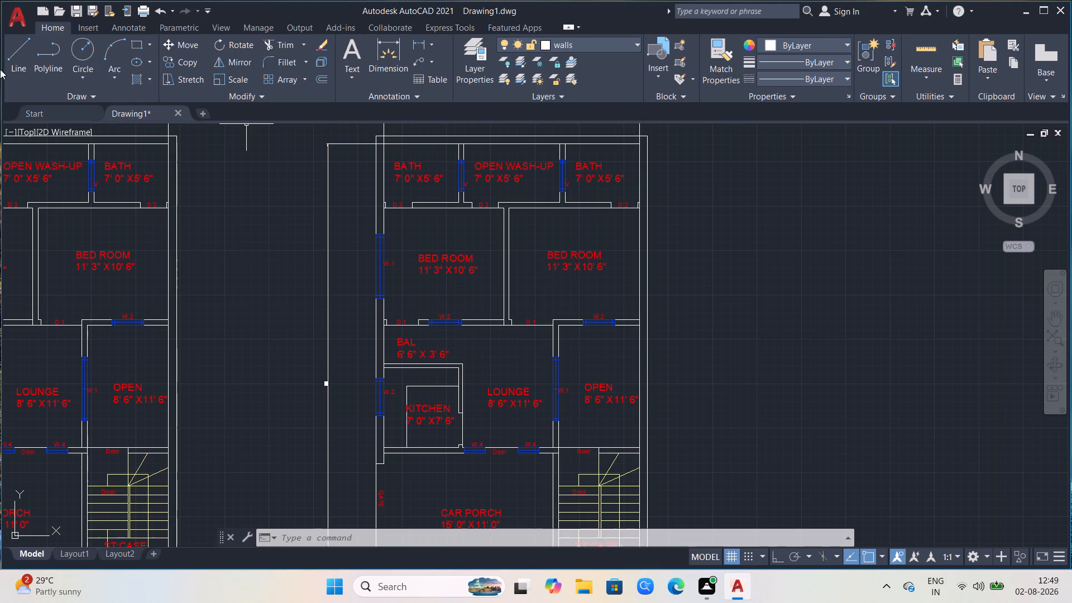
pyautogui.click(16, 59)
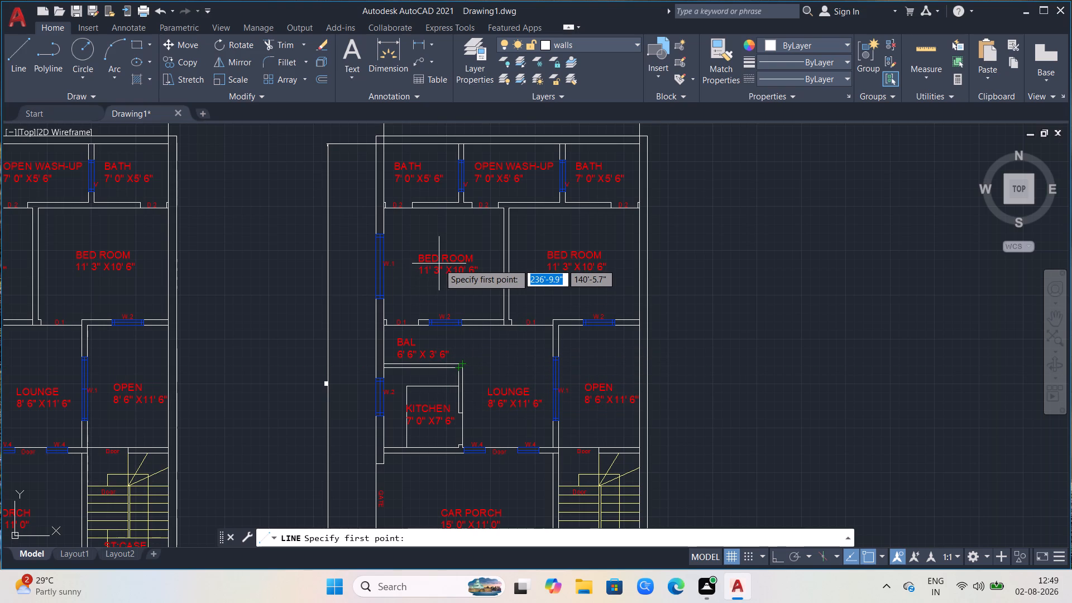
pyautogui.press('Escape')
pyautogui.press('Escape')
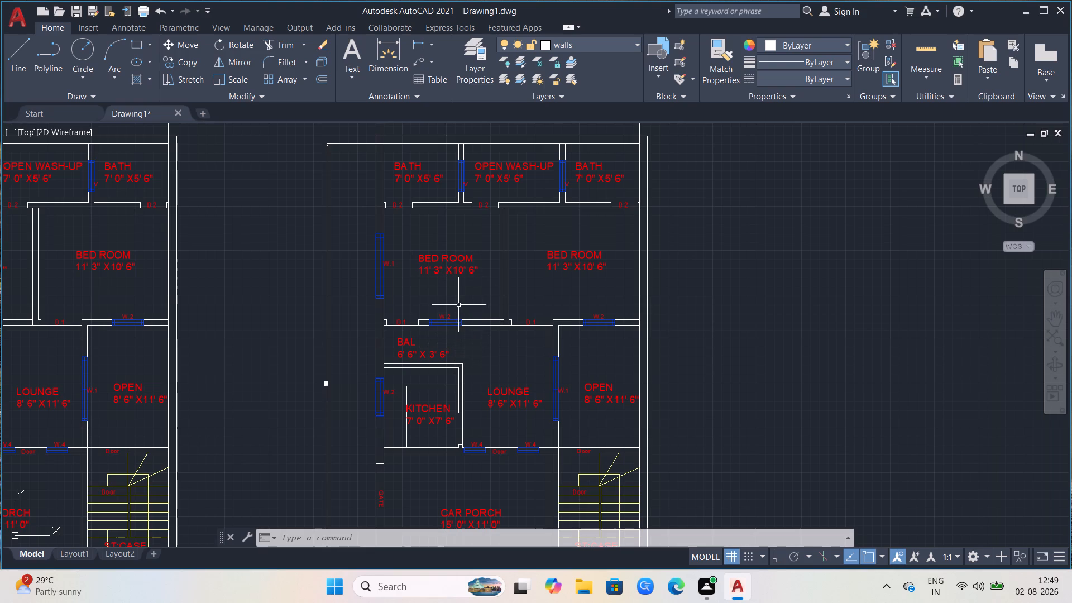
# Erase the W.2 window from the wall between the bedroom and BAL in the second plan.
pyautogui.scroll(2, 477, 308)
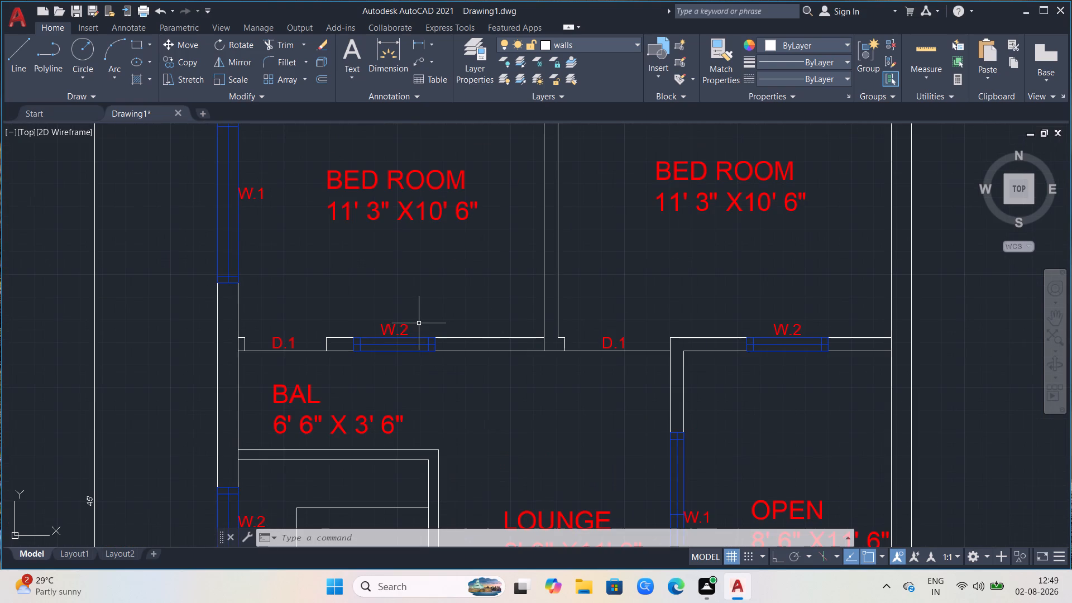
pyautogui.click(419, 323)
pyautogui.click(414, 360)
pyautogui.press('Escape')
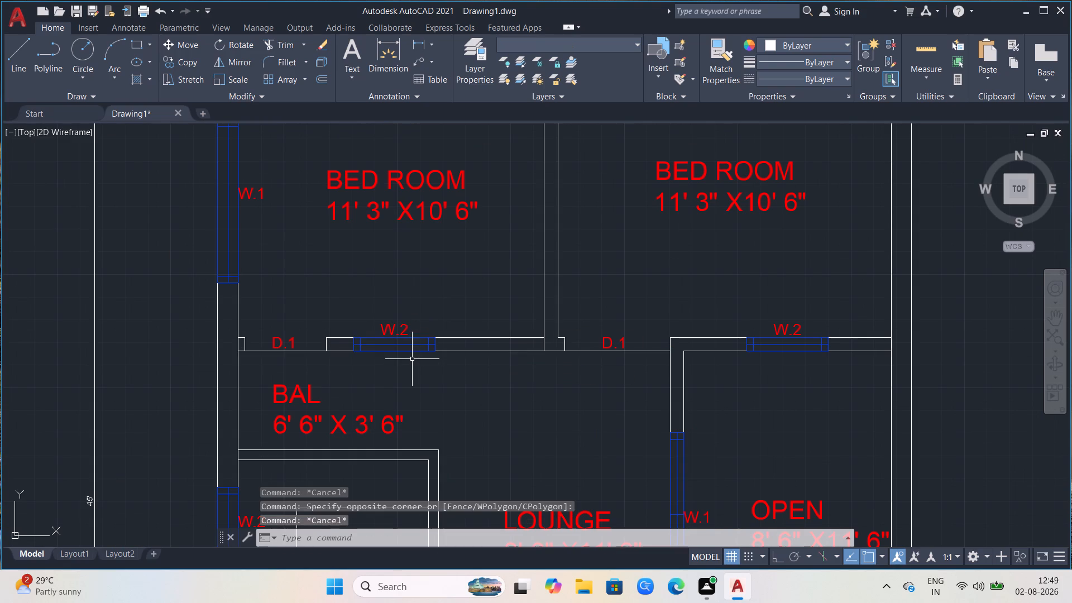
pyautogui.click(393, 342)
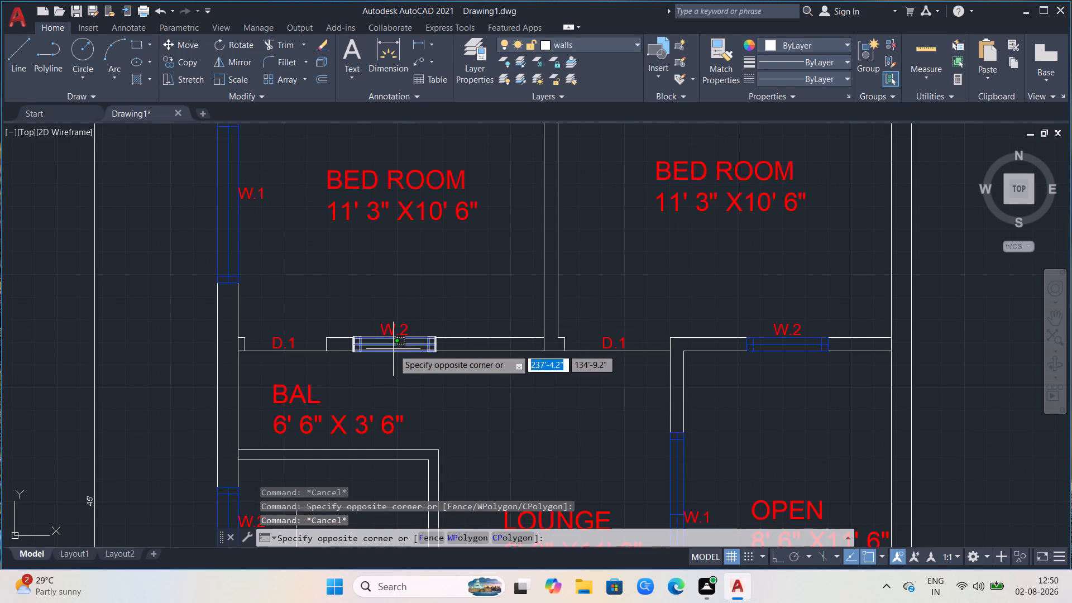
pyautogui.click(393, 349)
pyautogui.press('Delete')
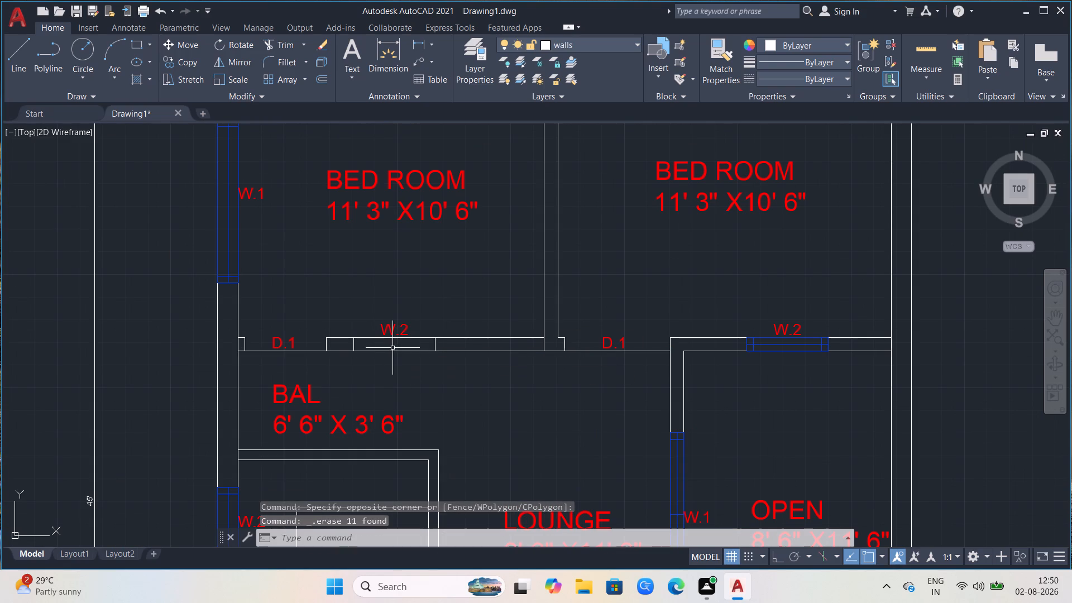
# Erase the two short jamb lines left at both ends of the removed W.2 window opening.
pyautogui.scroll(2, 382, 348)
pyautogui.click(315, 339)
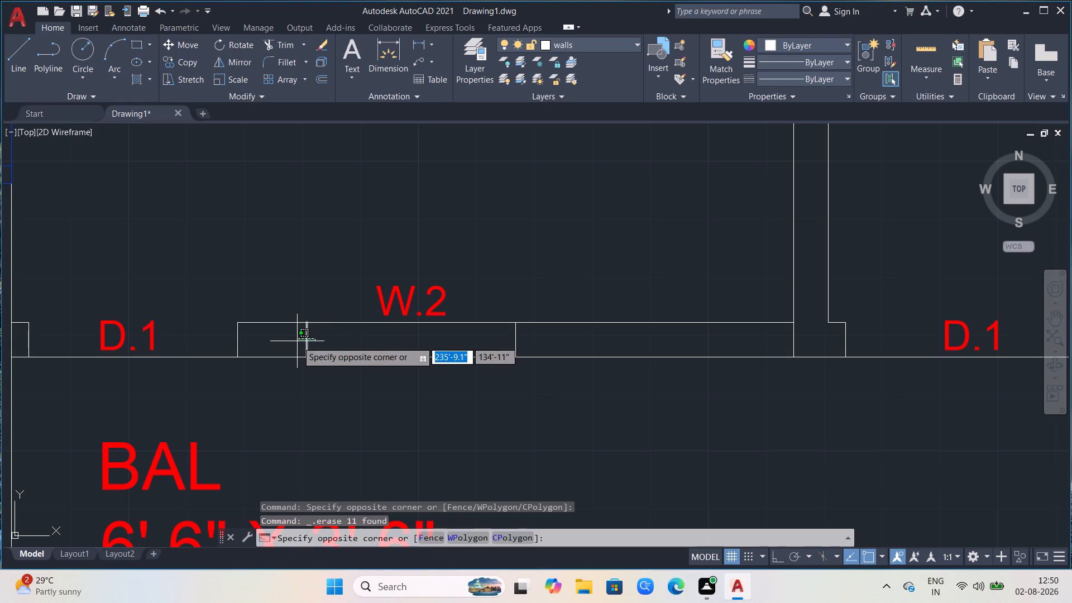
pyautogui.click(297, 341)
pyautogui.press('Delete')
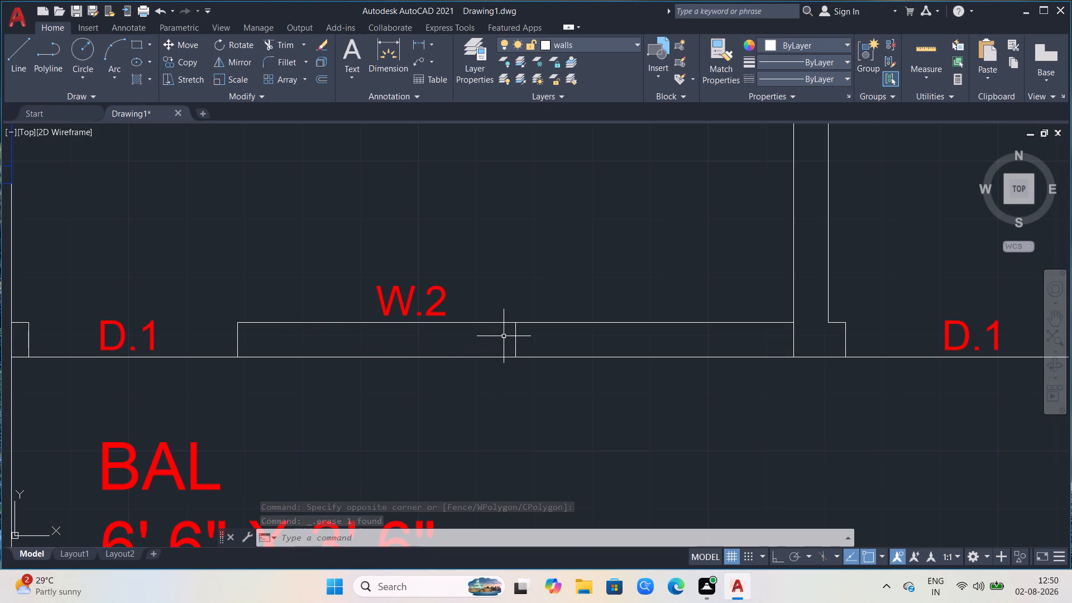
pyautogui.click(524, 336)
pyautogui.click(485, 346)
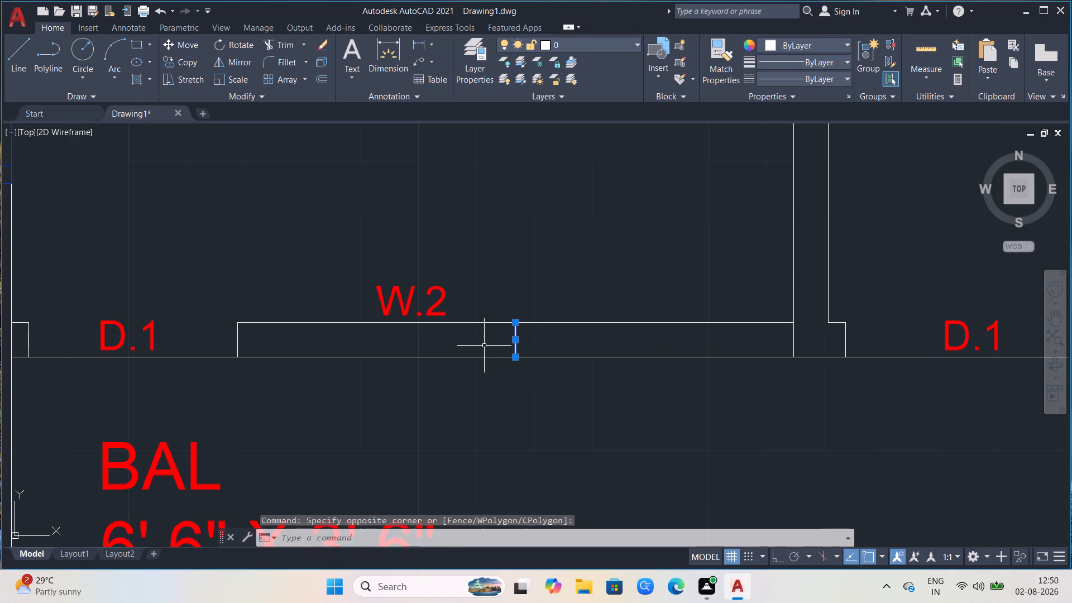
pyautogui.press('Delete')
# Move the D.1 label from the bedroom's door opening beside BAL up into the bedroom, above the W.2 label.
pyautogui.scroll(2, 210, 295)
pyautogui.scroll(-3, 227, 319)
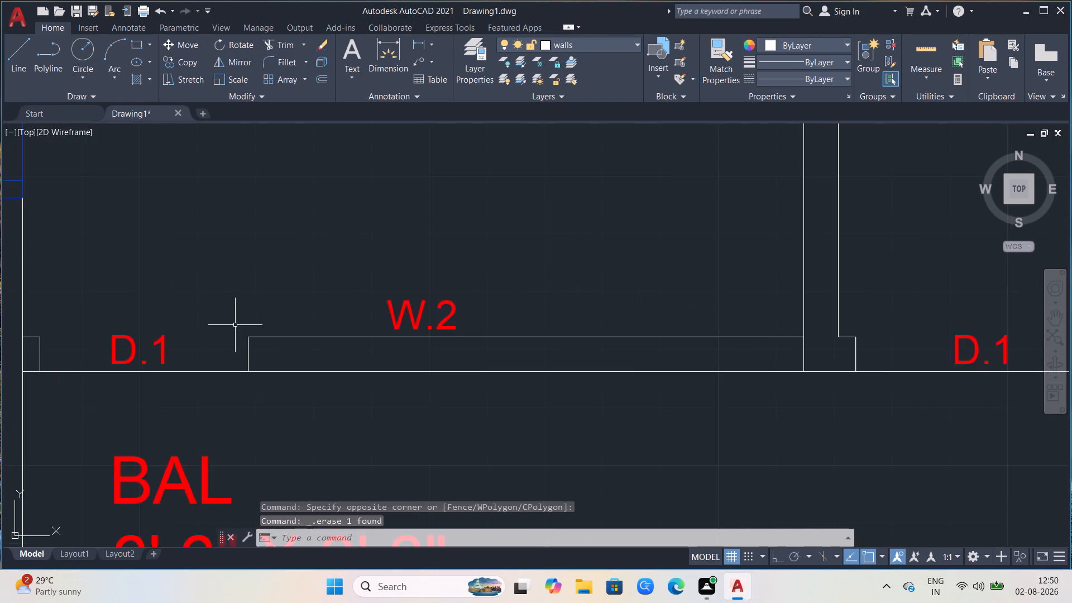
pyautogui.scroll(-1, 235, 325)
pyautogui.click(228, 329)
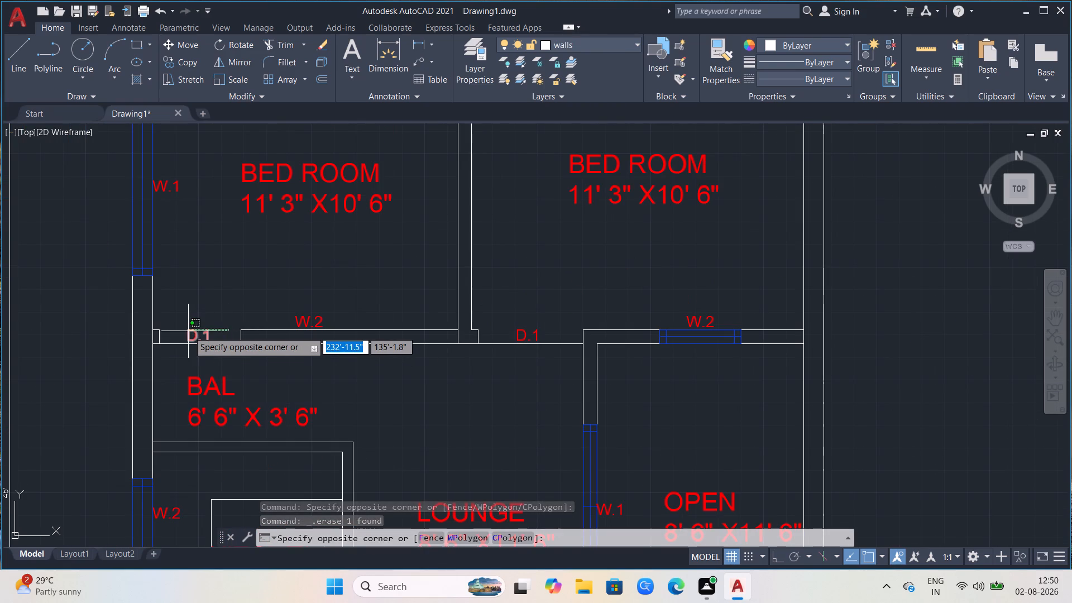
pyautogui.click(185, 333)
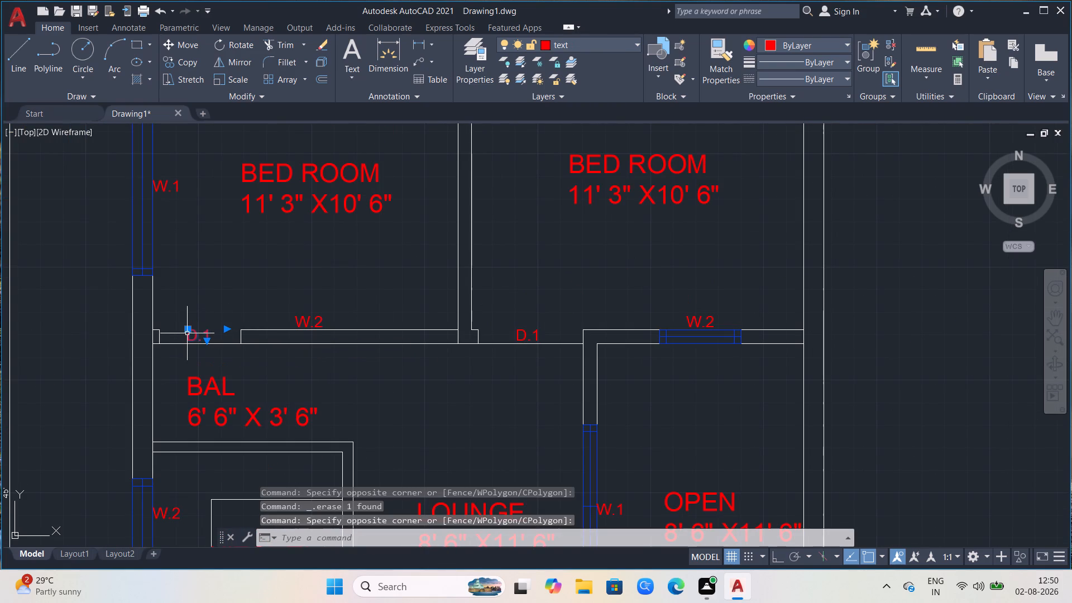
pyautogui.click(189, 328)
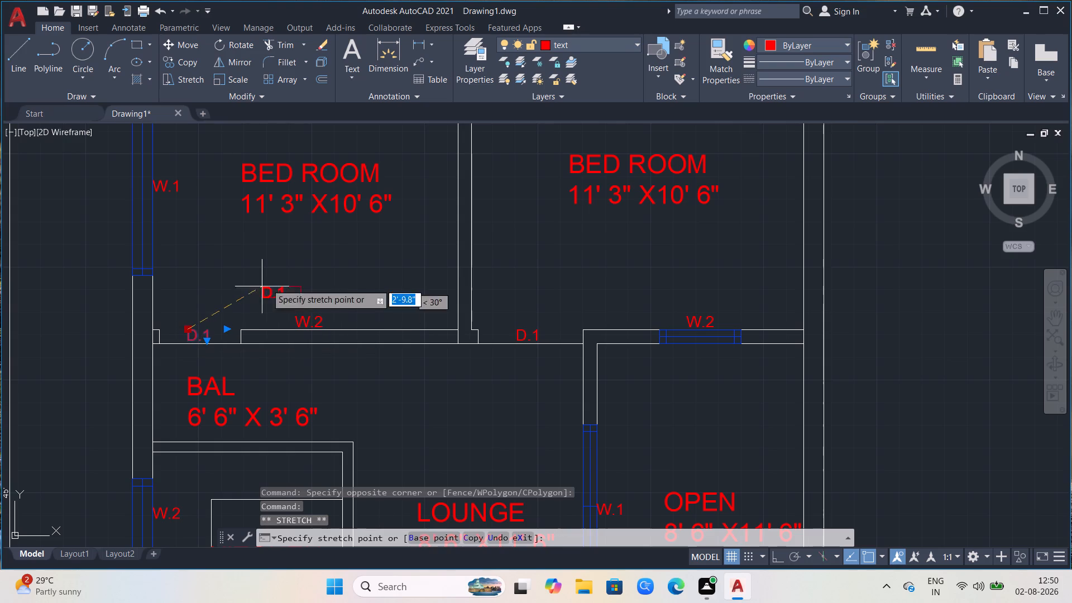
pyautogui.click(296, 269)
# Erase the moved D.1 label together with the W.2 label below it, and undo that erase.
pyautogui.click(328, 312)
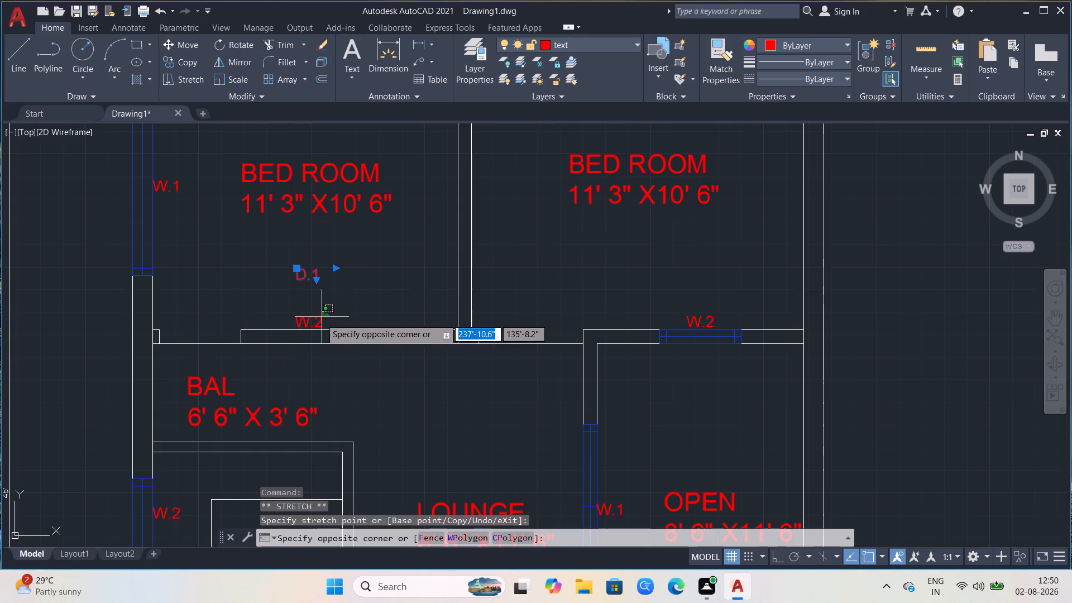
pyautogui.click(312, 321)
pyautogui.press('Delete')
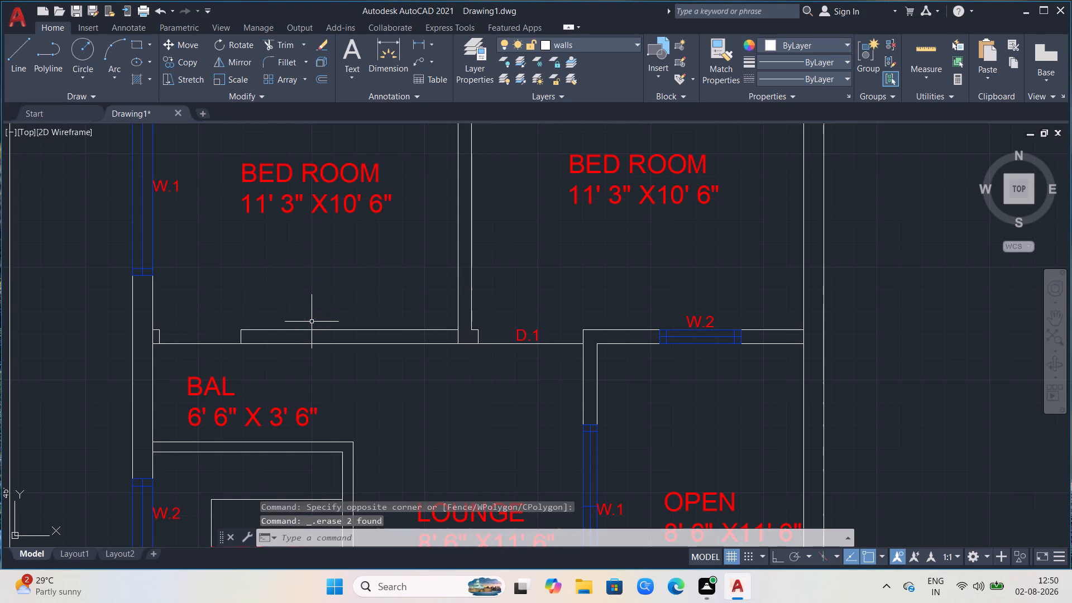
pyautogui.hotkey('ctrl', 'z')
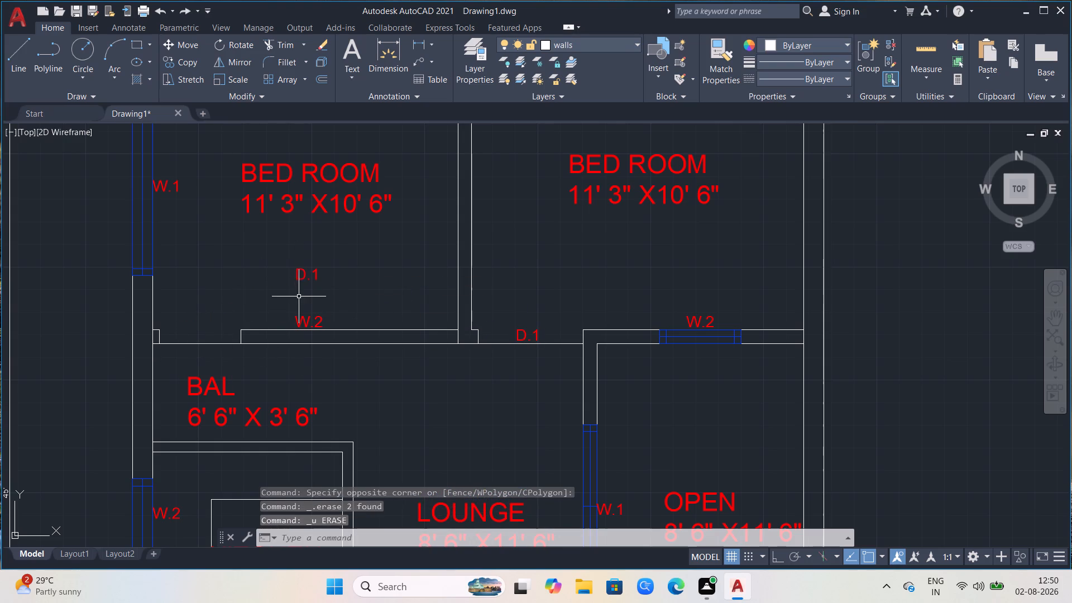
# Erase only the W.2 label above the wall between the bedroom and BAL.
pyautogui.click(302, 321)
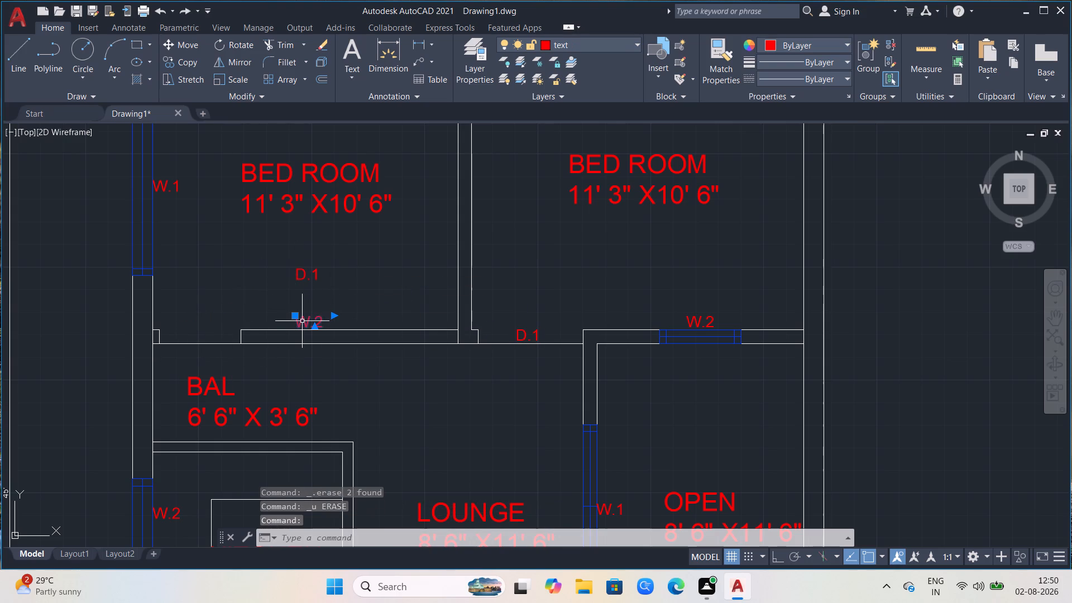
pyautogui.press('Delete')
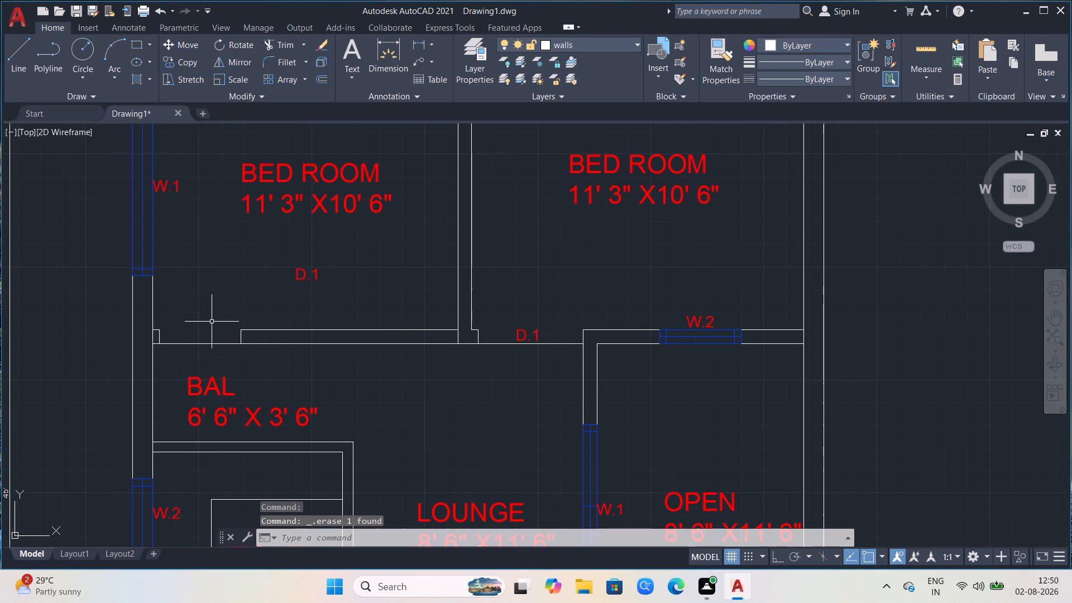
# Close the D.1 opening between the bedroom and BAL by extending the upper wall line to the outer wall and removing both jamb lines.
pyautogui.press('e')
pyautogui.press('x')
pyautogui.press('Return')
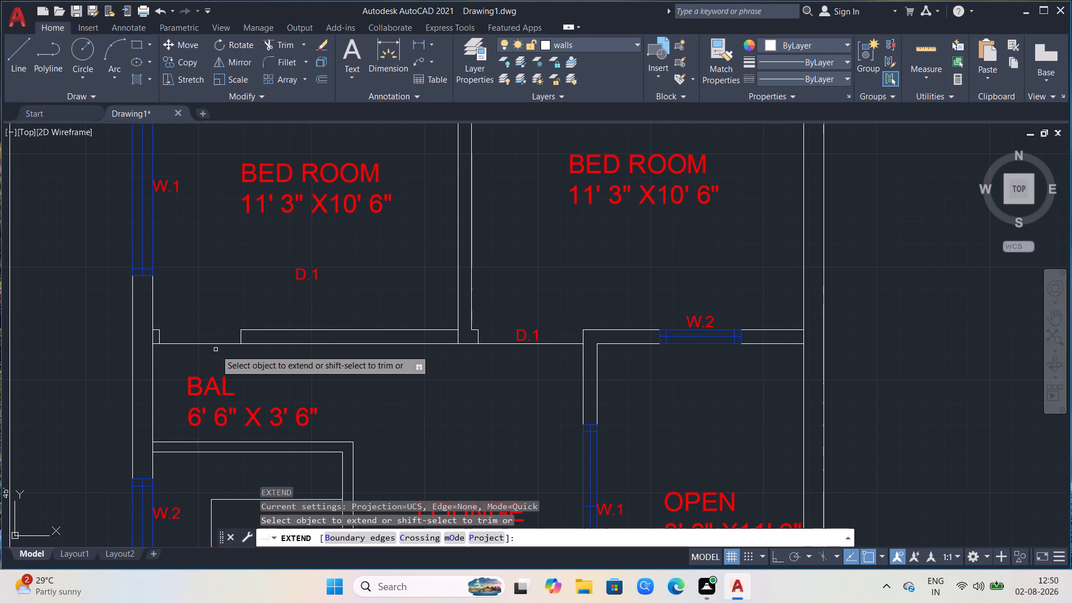
pyautogui.click(269, 330)
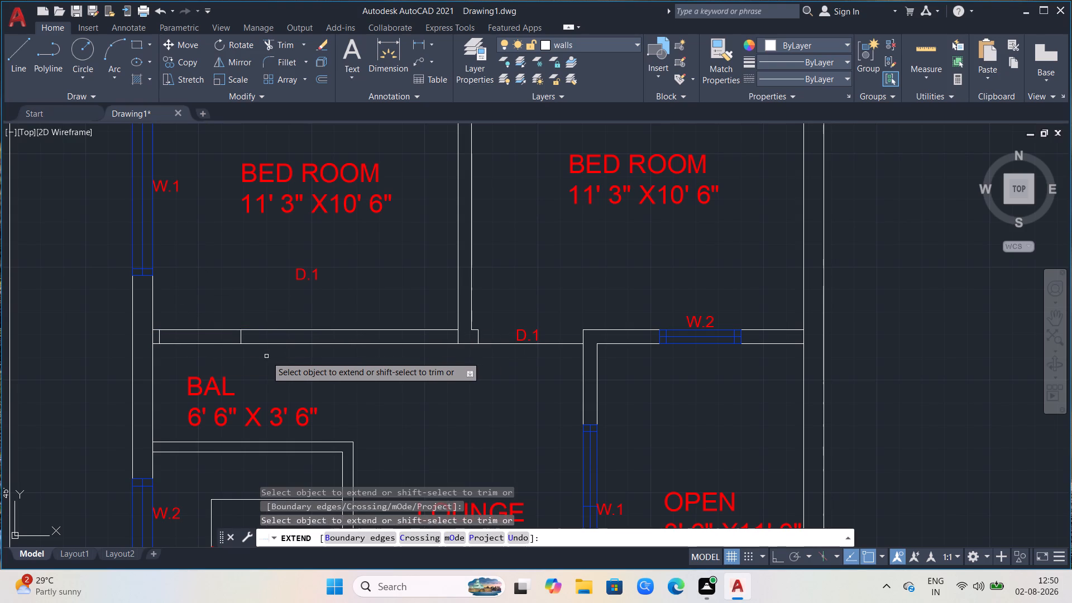
pyautogui.keyDown('ctrl'); pyautogui.keyDown('shift'); pyautogui.click(240, 337); pyautogui.keyUp('shift'); pyautogui.keyUp('ctrl')
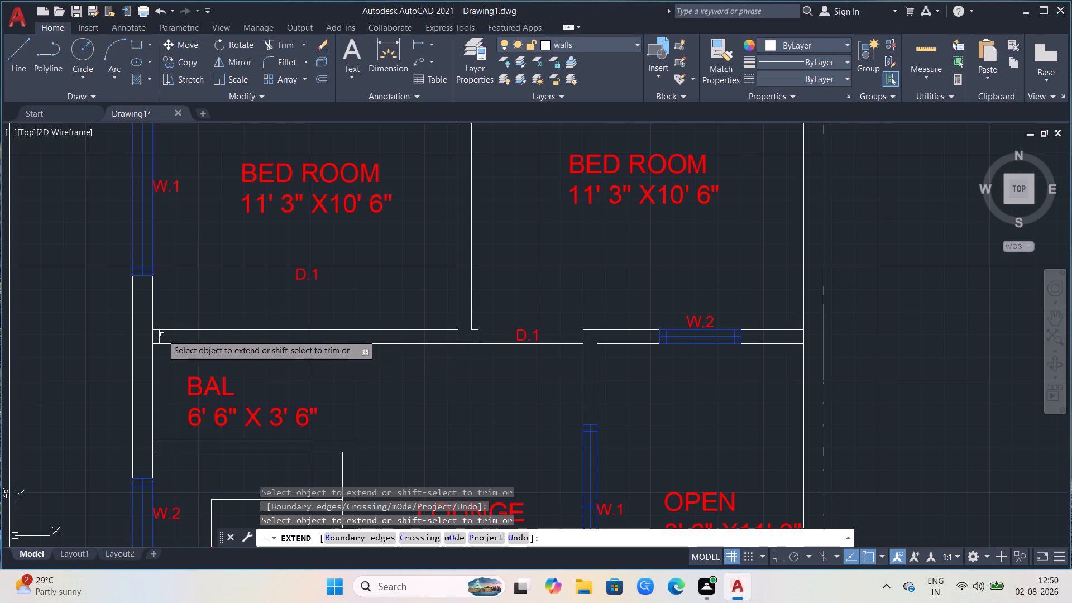
pyautogui.keyDown('ctrl'); pyautogui.keyDown('shift'); pyautogui.click(157, 334); pyautogui.keyUp('shift'); pyautogui.keyUp('ctrl')
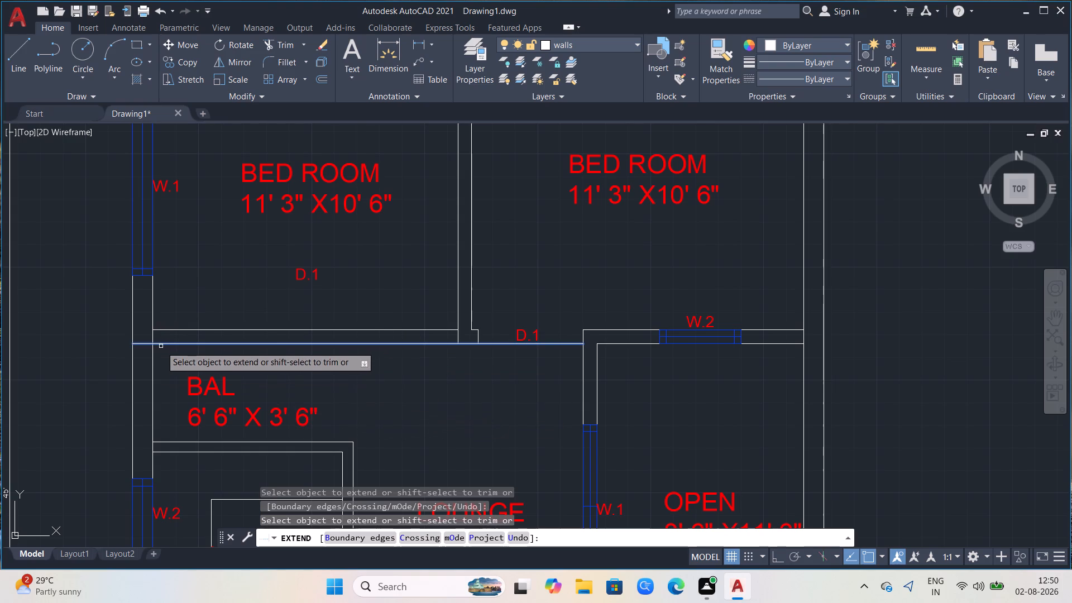
pyautogui.press('Escape')
# Offset the inner line of the outer wall beside BAL by 6'6" towards the lounge.
pyautogui.press('o')
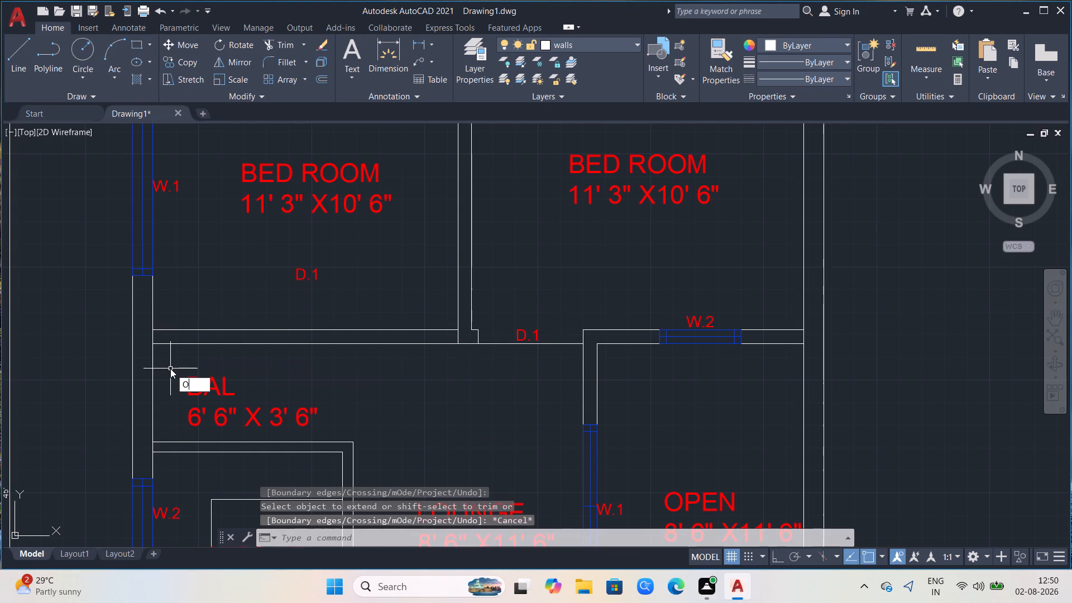
pyautogui.press('Return')
pyautogui.click(155, 342)
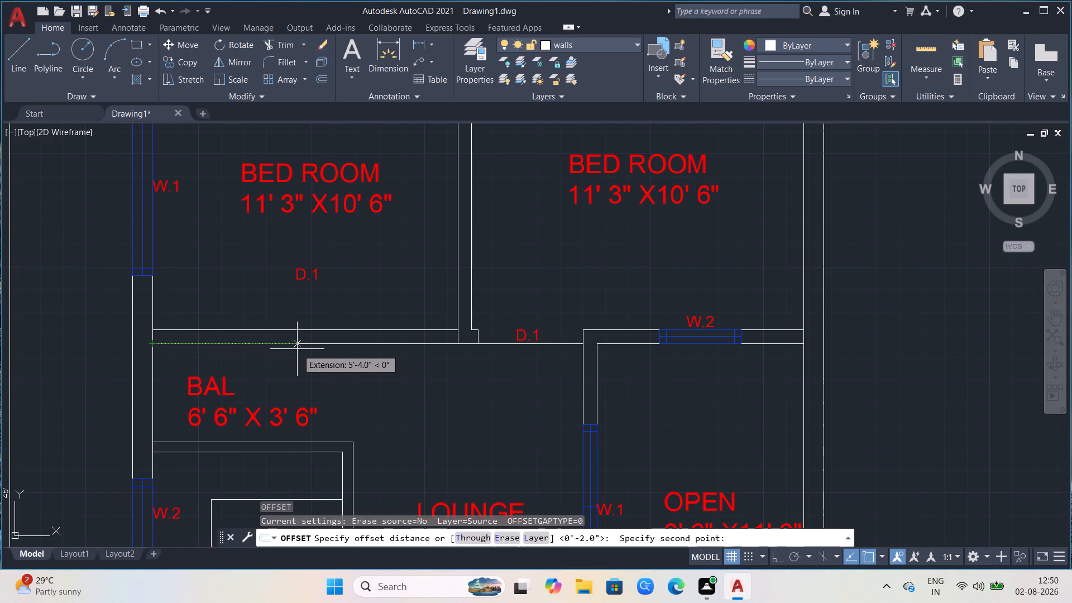
pyautogui.press('6')
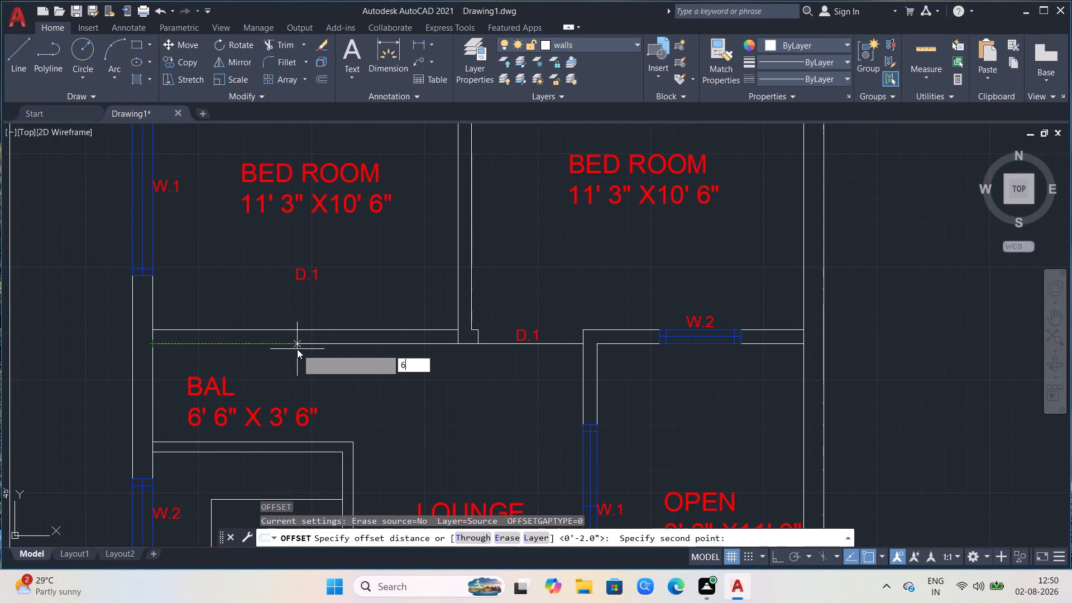
pyautogui.press("'")
pyautogui.press('6')
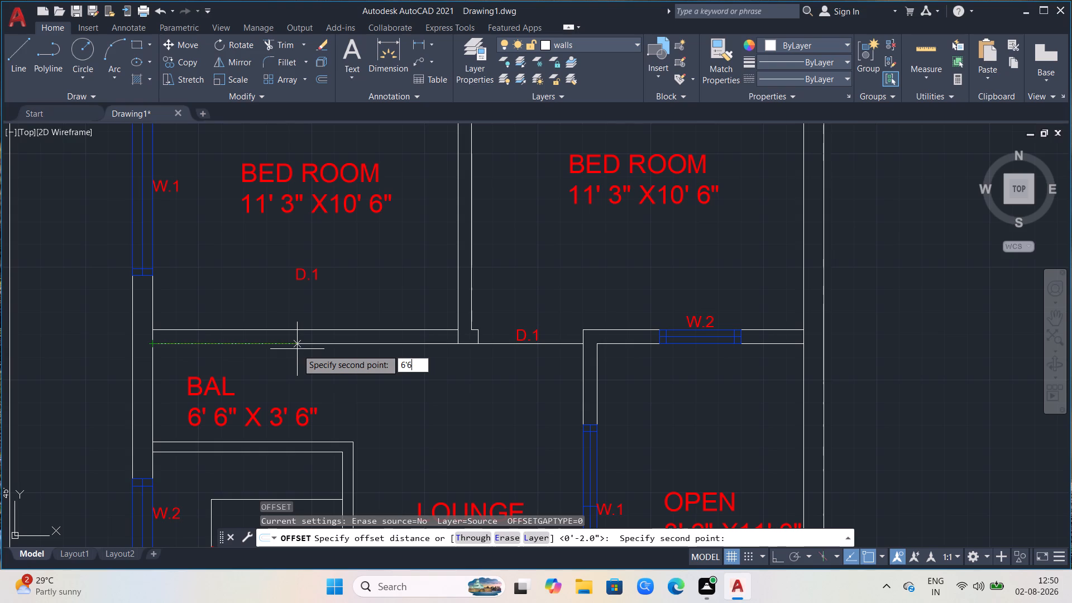
pyautogui.press('Return')
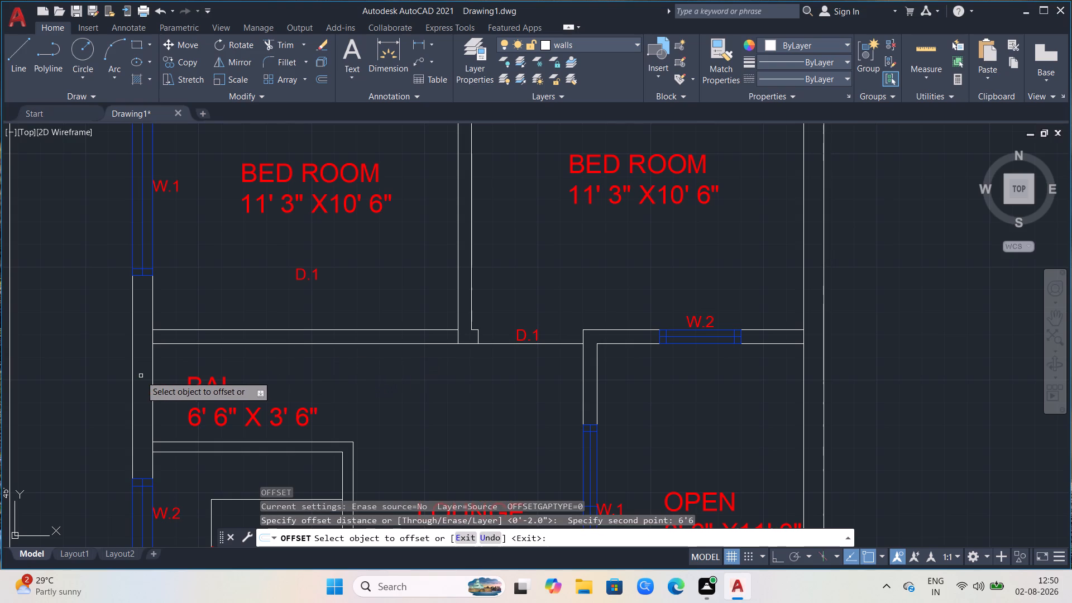
pyautogui.click(154, 372)
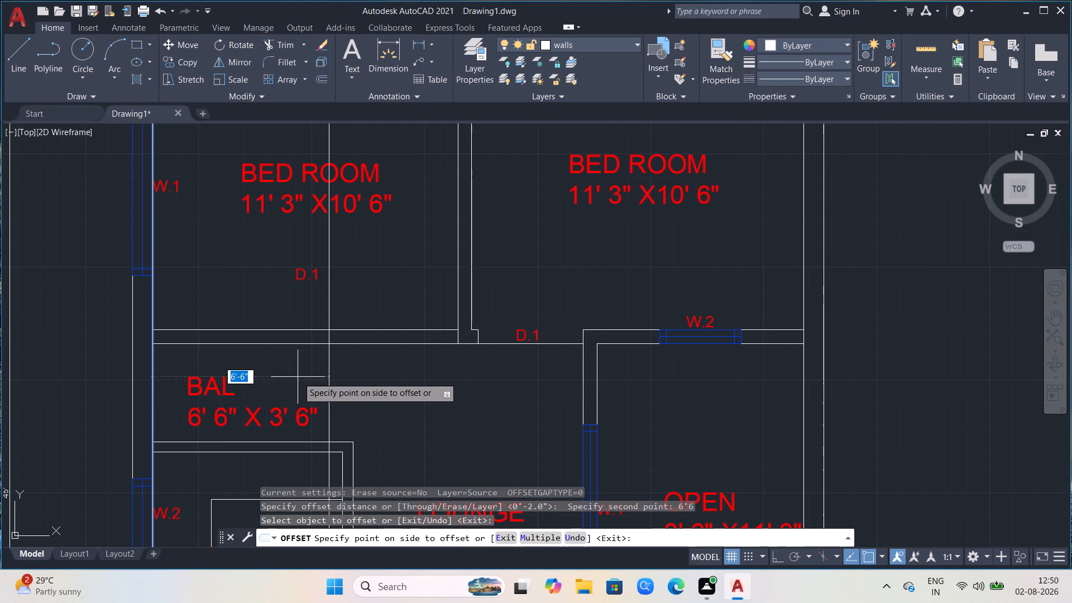
pyautogui.click(298, 377)
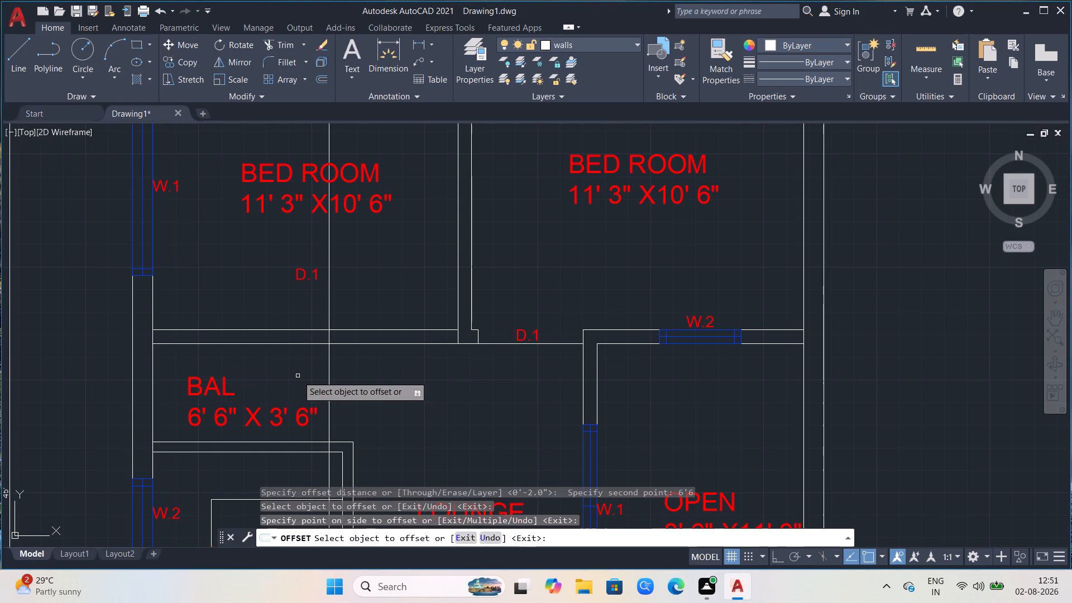
# Offset the new vertical line 4.5" towards the lounge to form BAL's side wall.
pyautogui.click(328, 360)
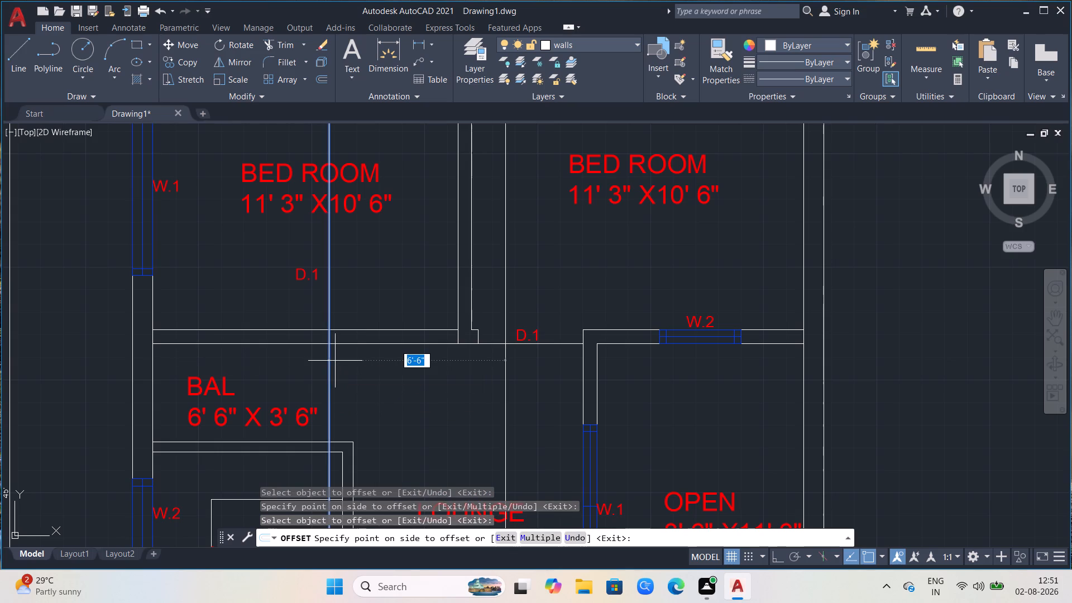
pyautogui.press('4')
pyautogui.press('.')
pyautogui.press('5')
pyautogui.press('Return')
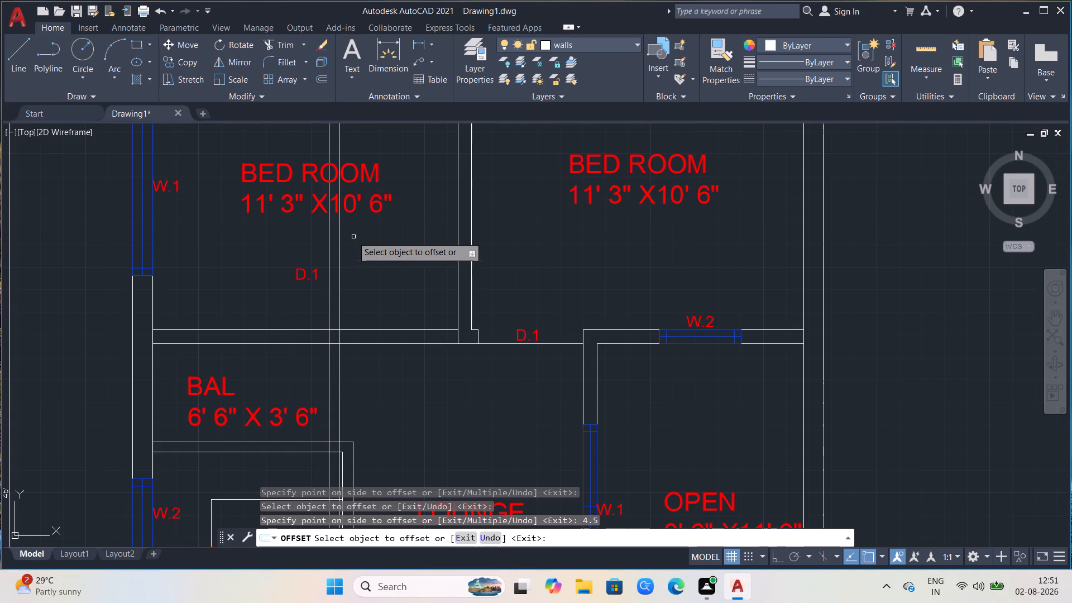
pyautogui.press('Escape')
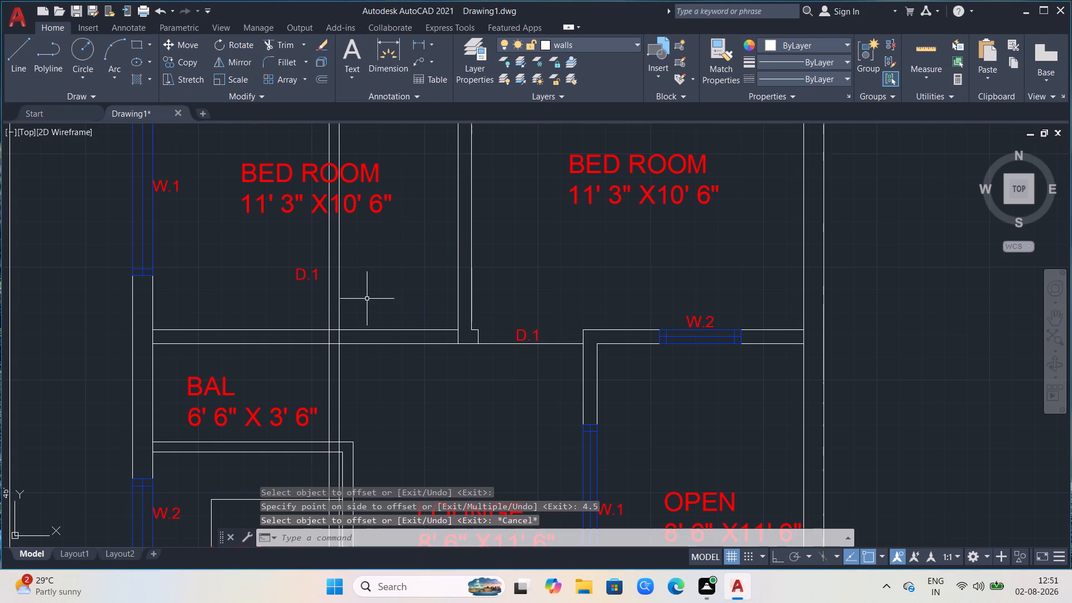
# Trim the two offset lines where they run through the bedroom above BAL and into the wall between them.
pyautogui.scroll(2, 368, 294)
pyautogui.scroll(-3, 368, 294)
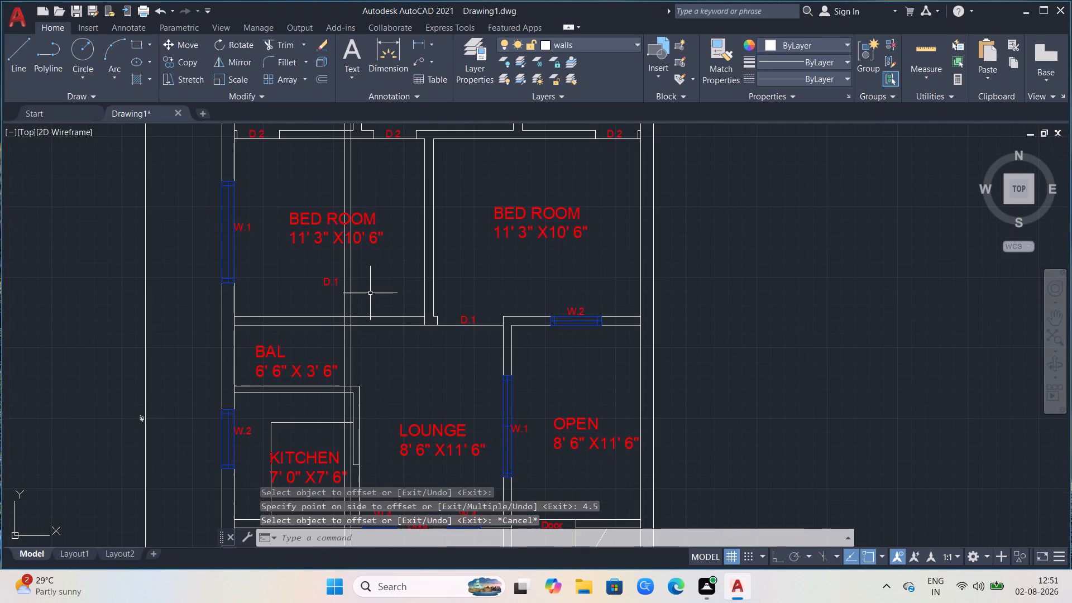
pyautogui.write('TR')
pyautogui.press('Return')
pyautogui.click(371, 293)
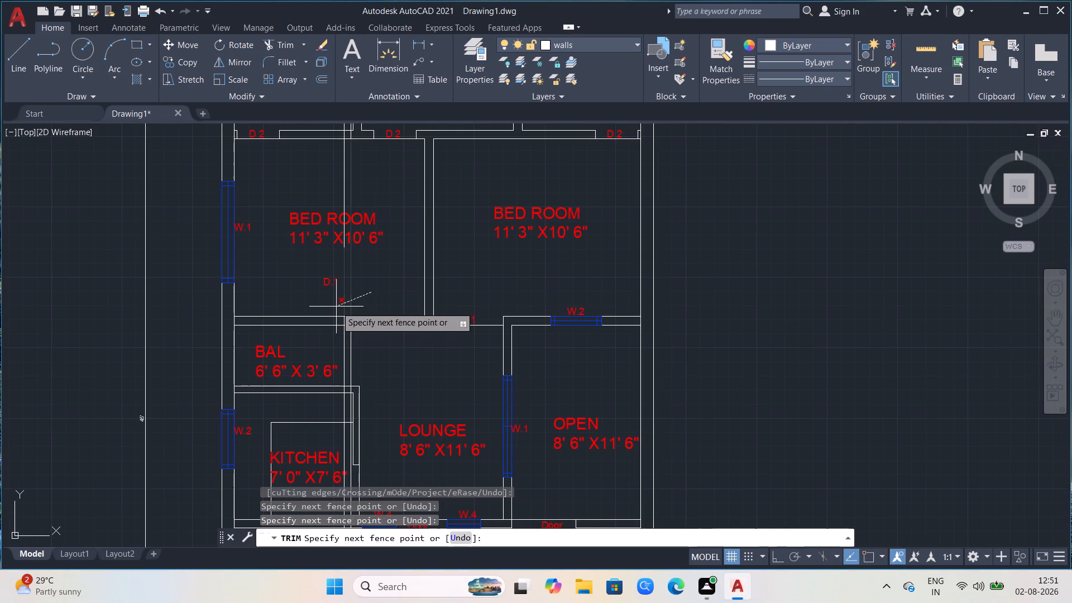
pyautogui.click(336, 307)
pyautogui.click(344, 322)
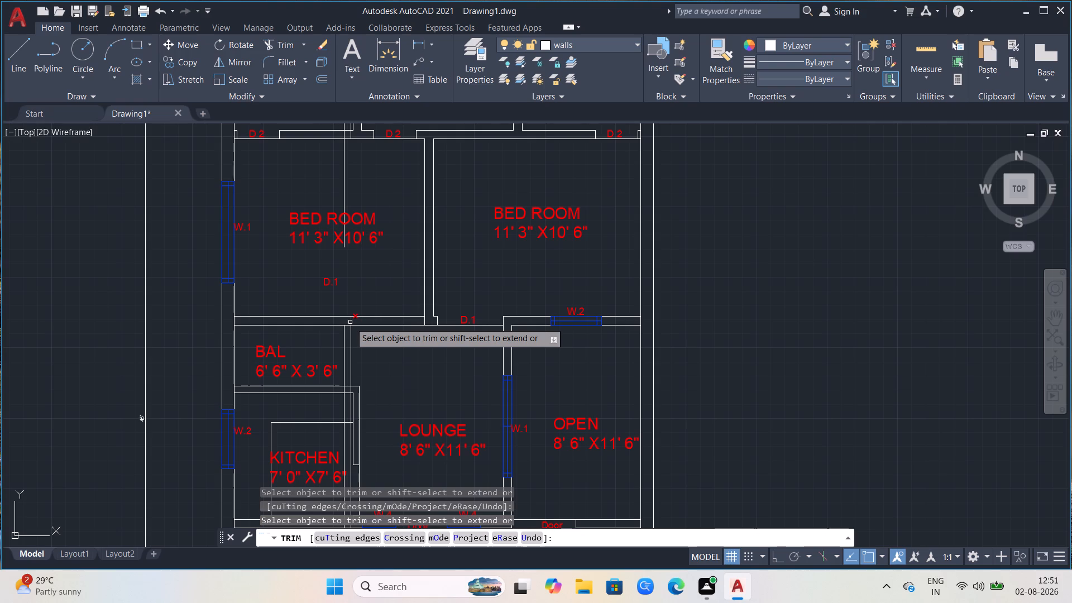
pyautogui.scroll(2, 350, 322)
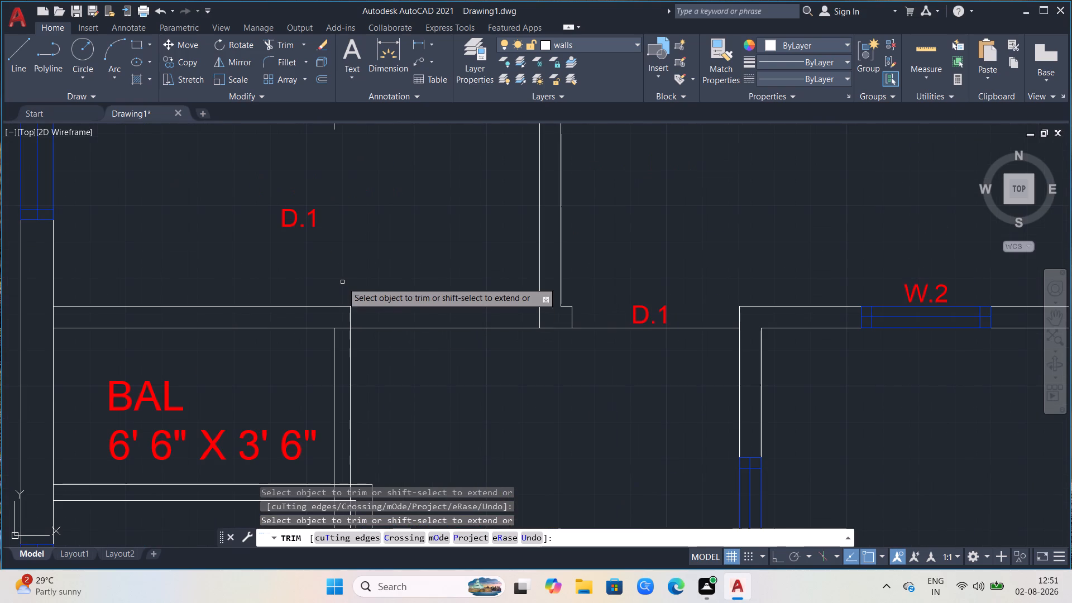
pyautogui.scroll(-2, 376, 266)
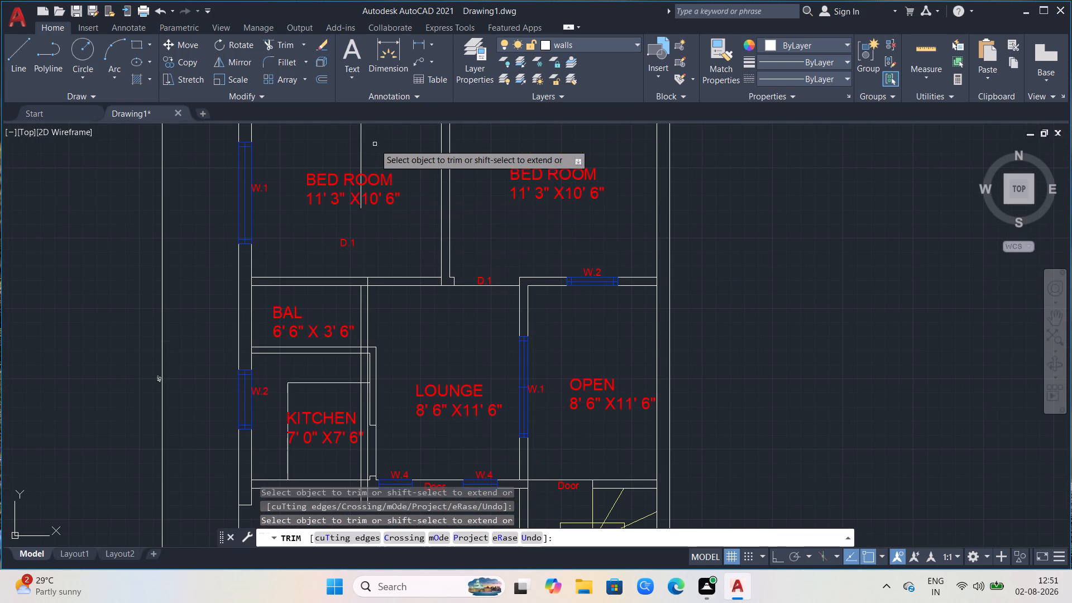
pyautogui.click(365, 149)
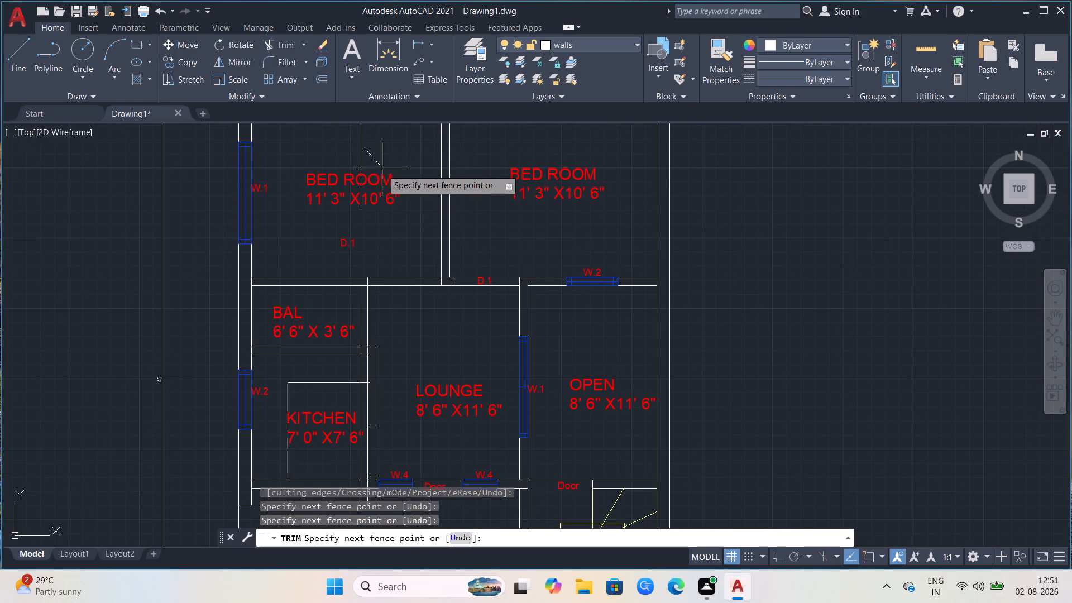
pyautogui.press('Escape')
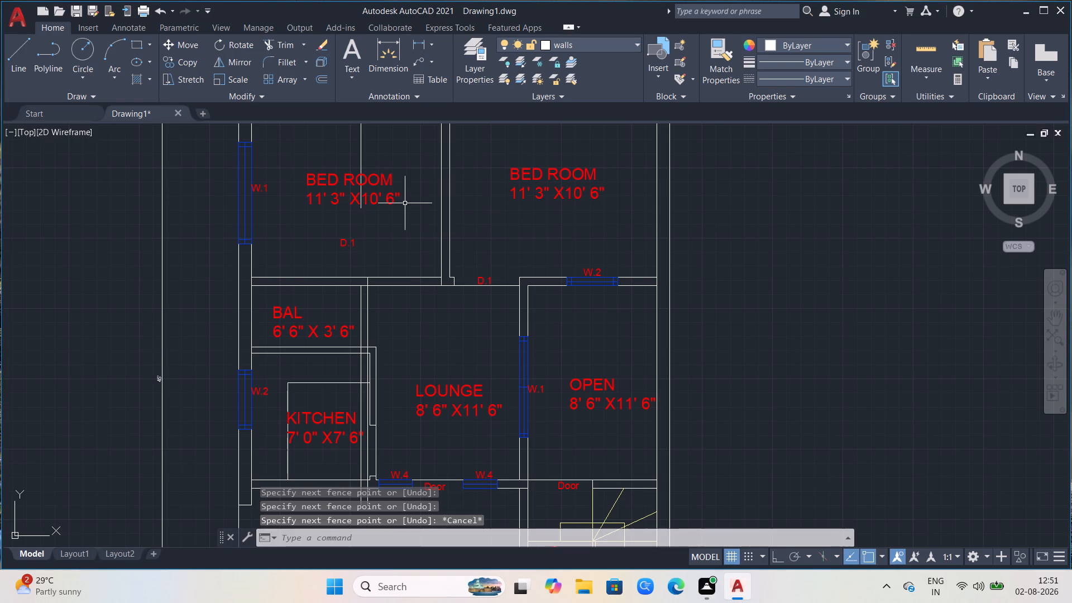
# Delete the leftover vertical line running through the bedroom above BAL.
pyautogui.scroll(2, 387, 304)
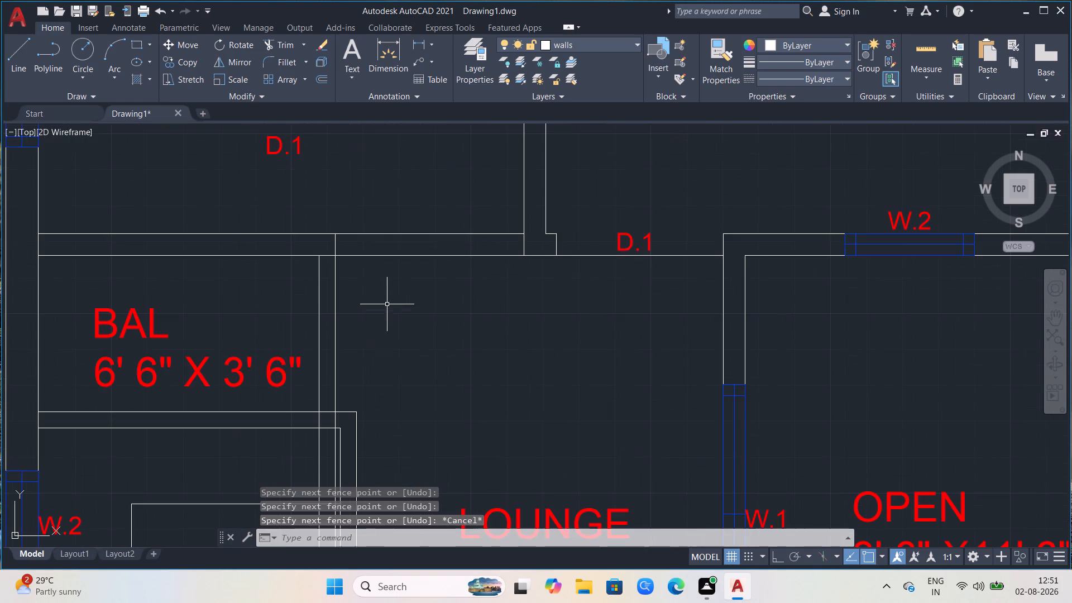
pyautogui.scroll(3, 338, 264)
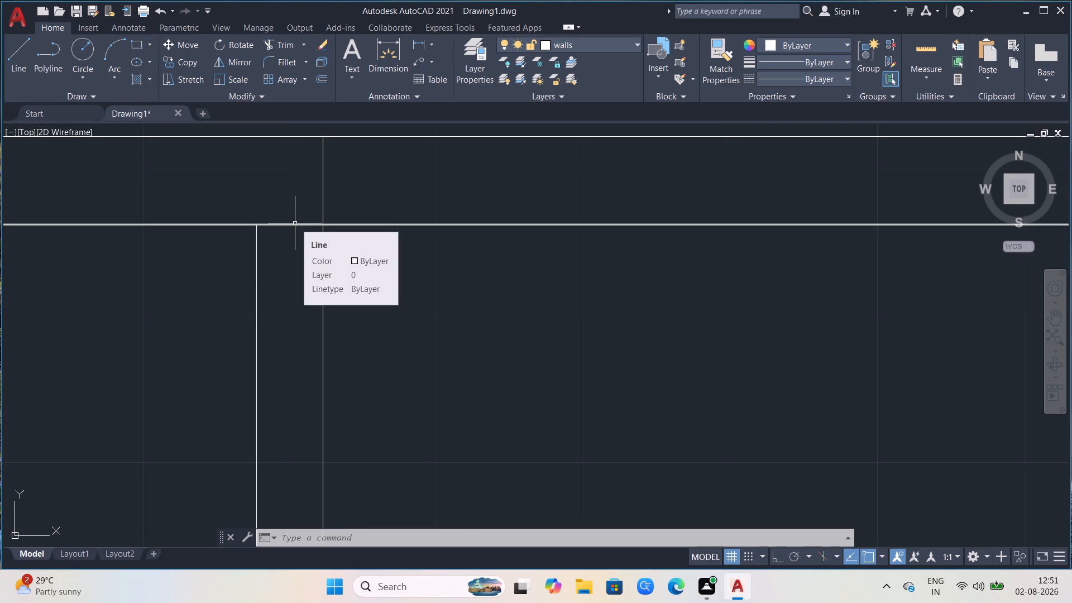
pyautogui.scroll(-5, 359, 397)
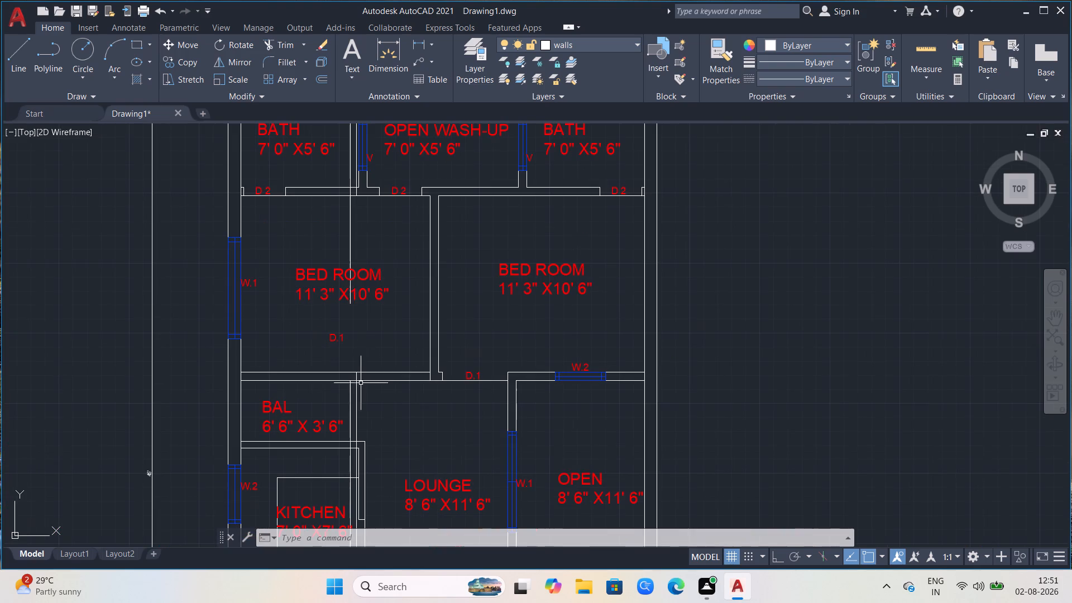
pyautogui.click(350, 230)
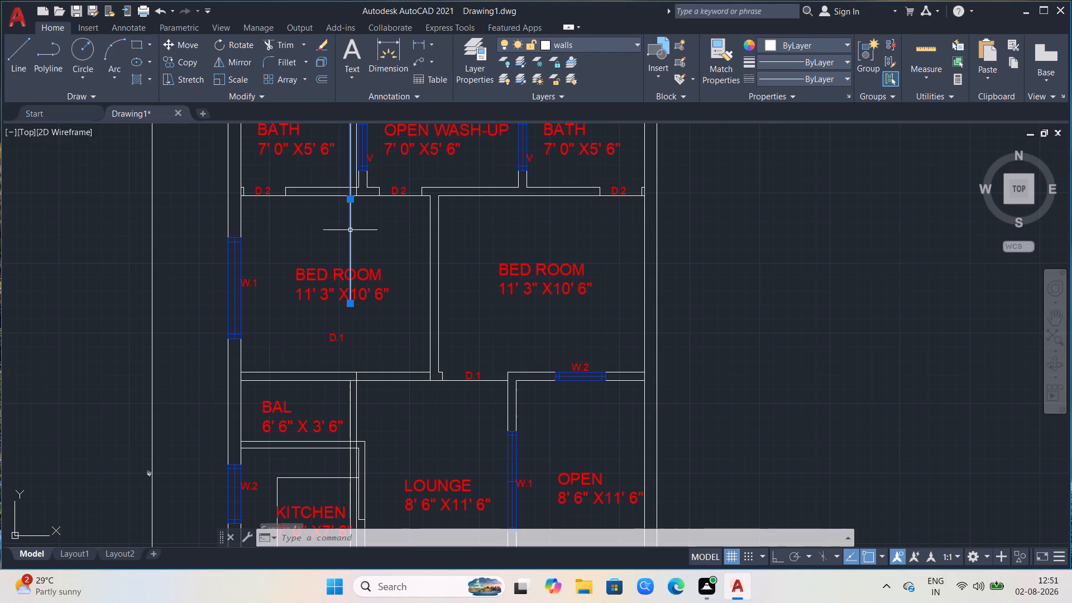
pyautogui.press('Delete')
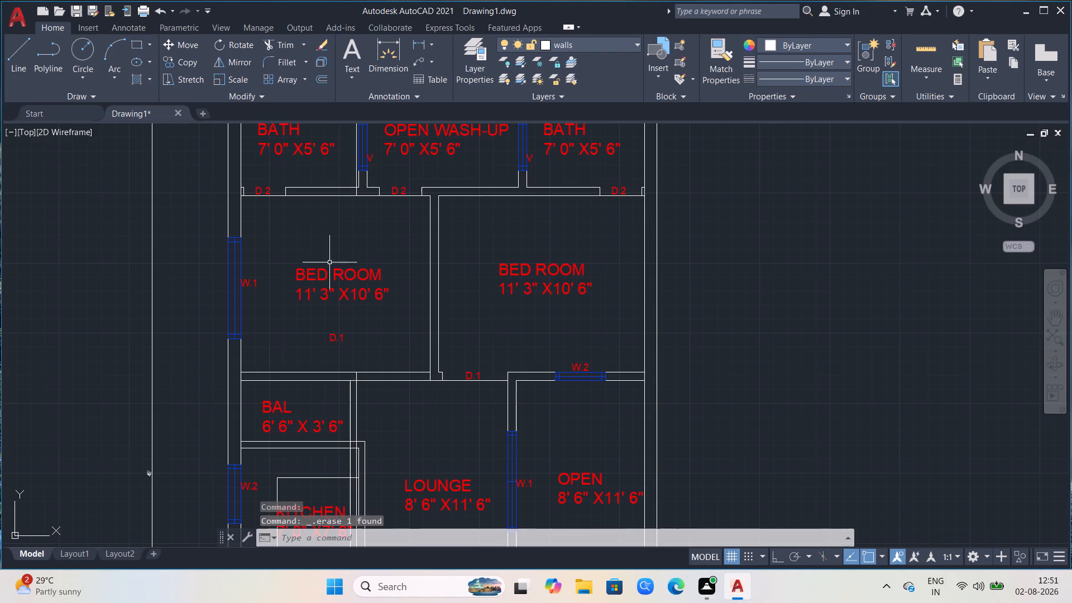
# Trim both lines of BAL's side wall just below the wall between BAL and the kitchen.
pyautogui.scroll(2, 353, 482)
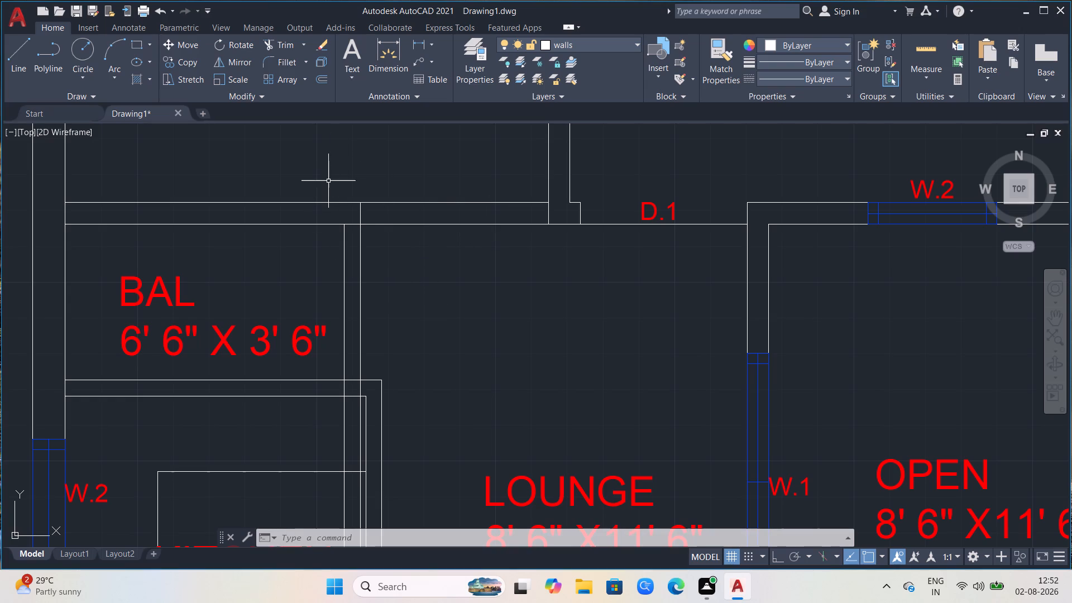
pyautogui.scroll(1, 329, 178)
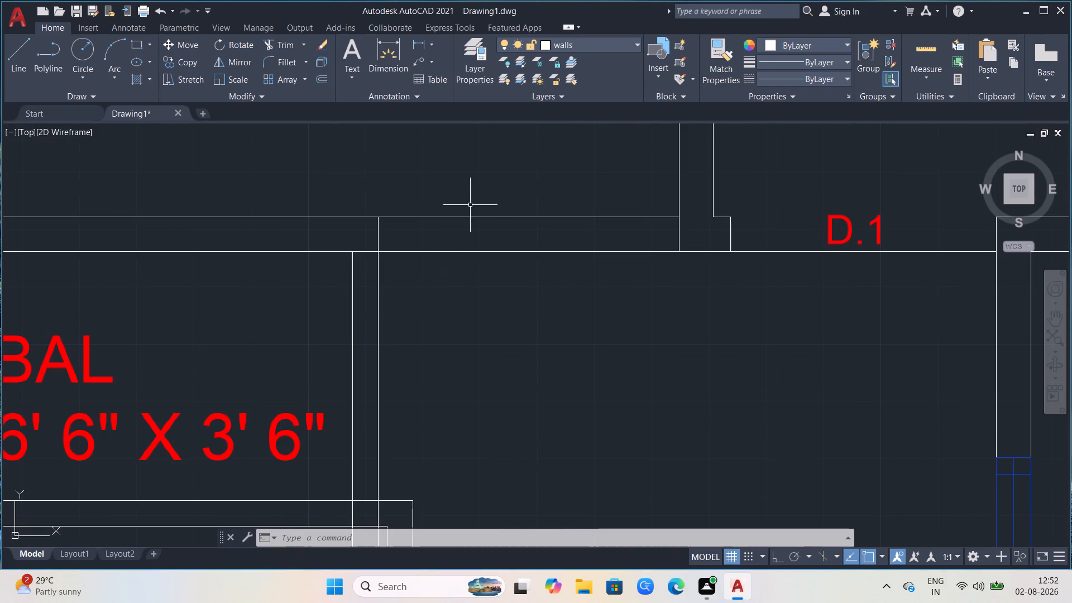
pyautogui.scroll(-1, 464, 240)
pyautogui.scroll(-2, 465, 288)
pyautogui.scroll(2, 576, 333)
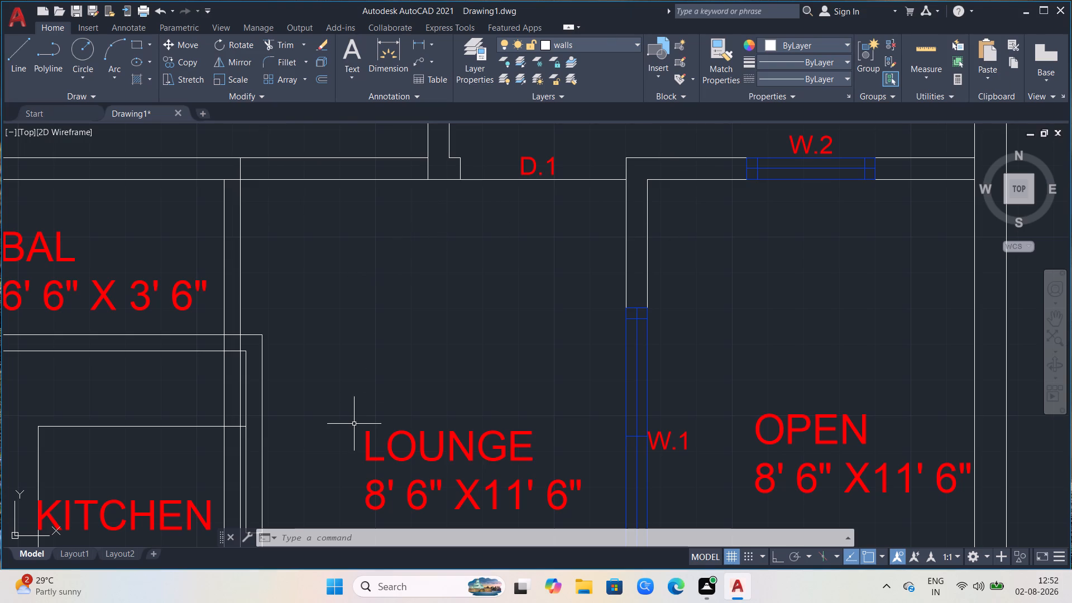
pyautogui.write('TR')
pyautogui.press('Return')
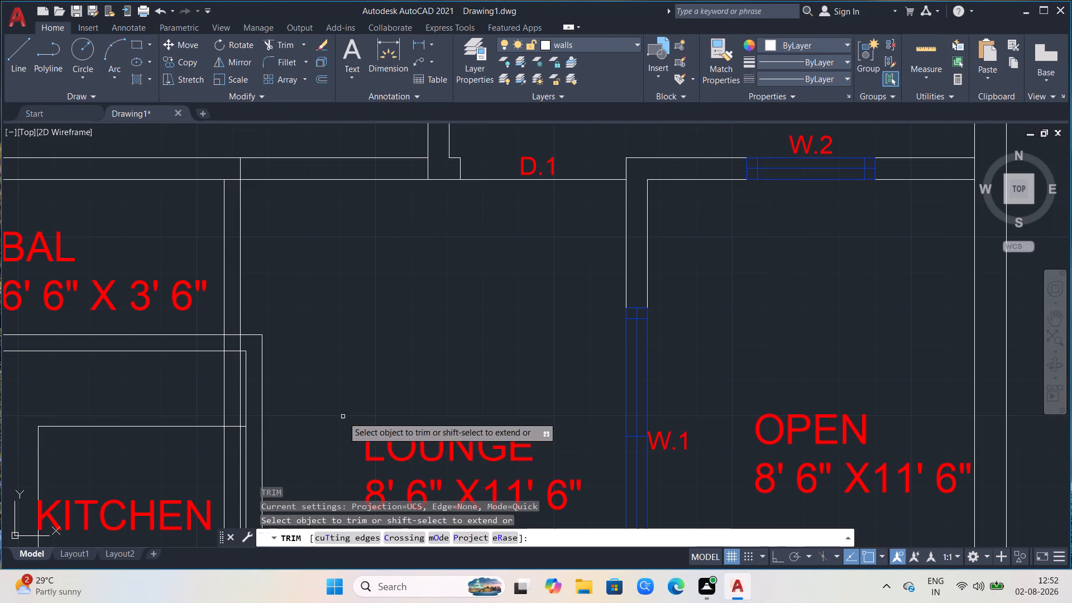
pyautogui.click(240, 371)
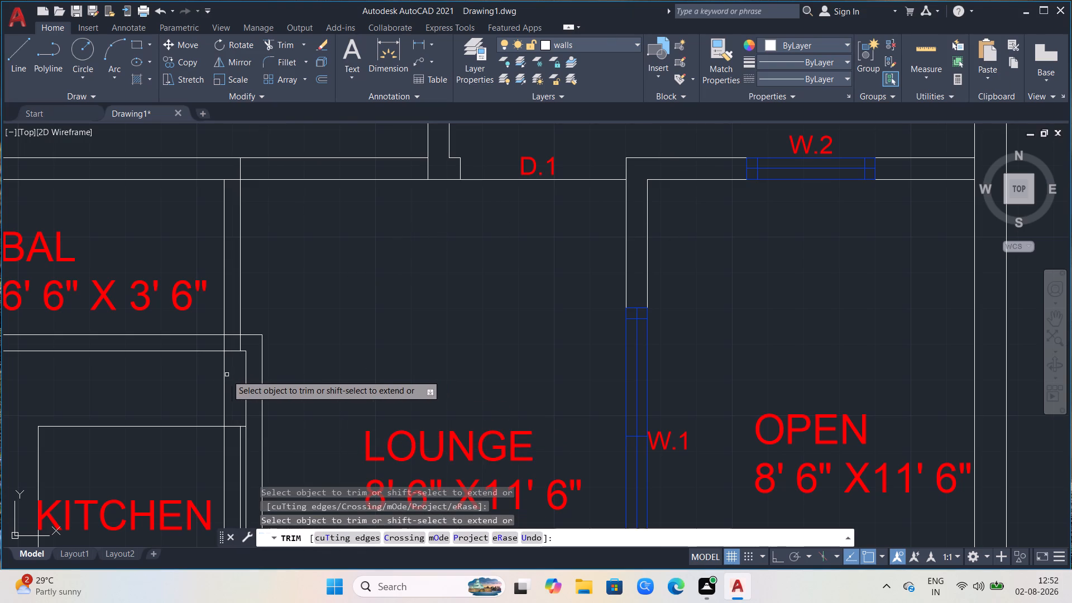
pyautogui.click(222, 376)
pyautogui.click(224, 376)
pyautogui.click(226, 378)
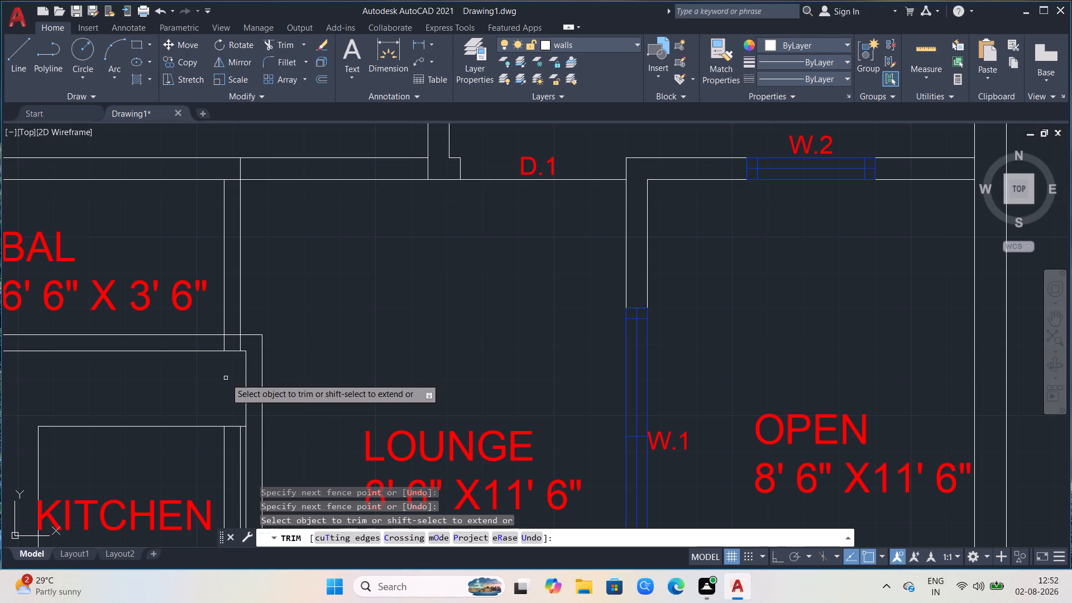
pyautogui.scroll(-1, 369, 314)
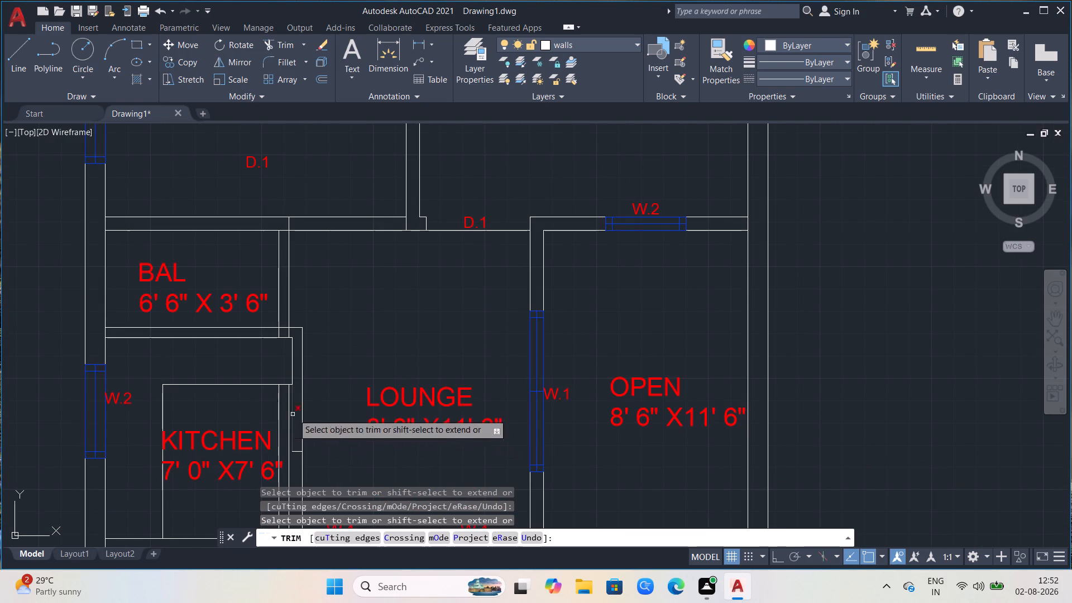
pyautogui.scroll(-1, 387, 339)
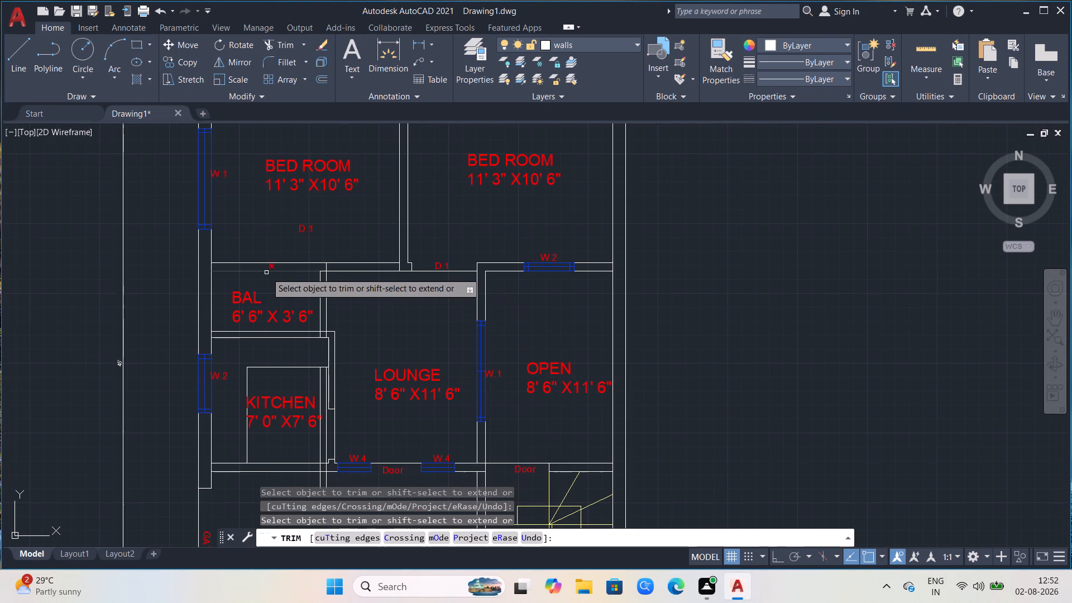
pyautogui.press('Escape')
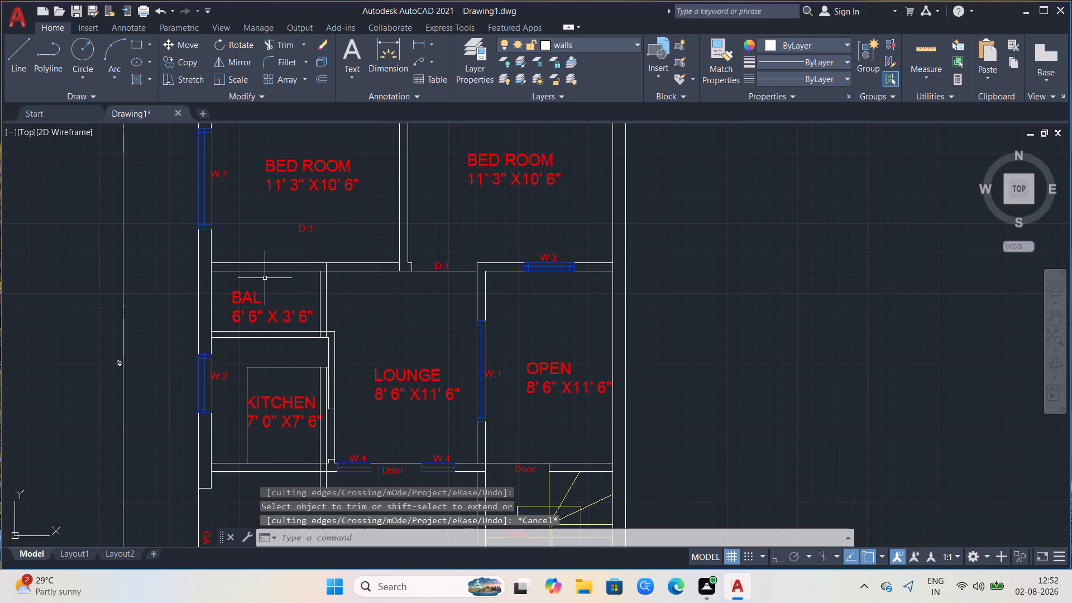
# Delete the two leftover vertical line pieces running through the kitchen's lower part.
pyautogui.click(320, 437)
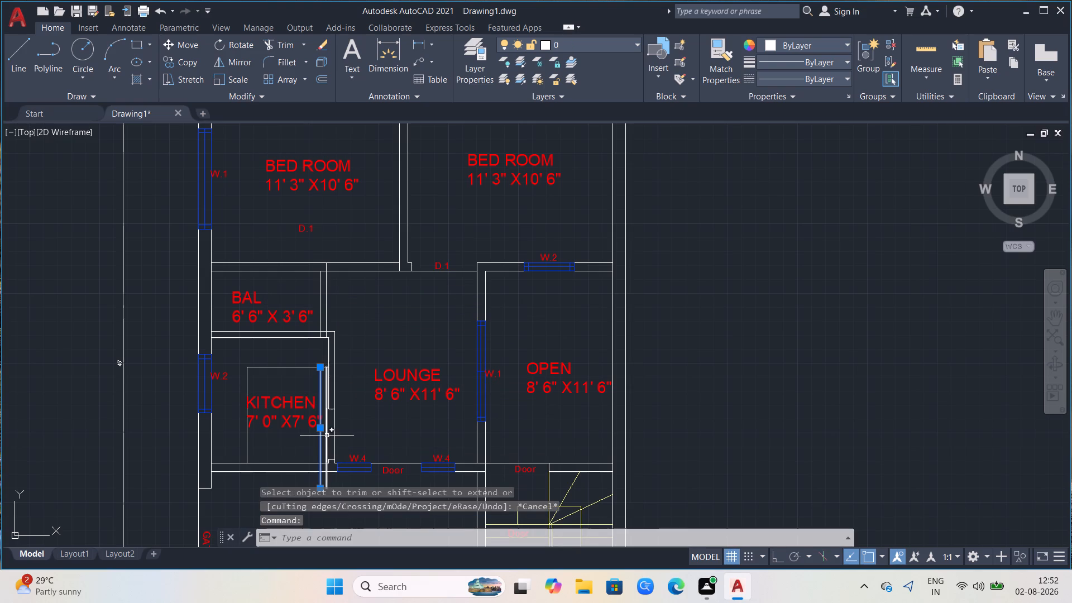
pyautogui.click(327, 435)
pyautogui.press('Delete')
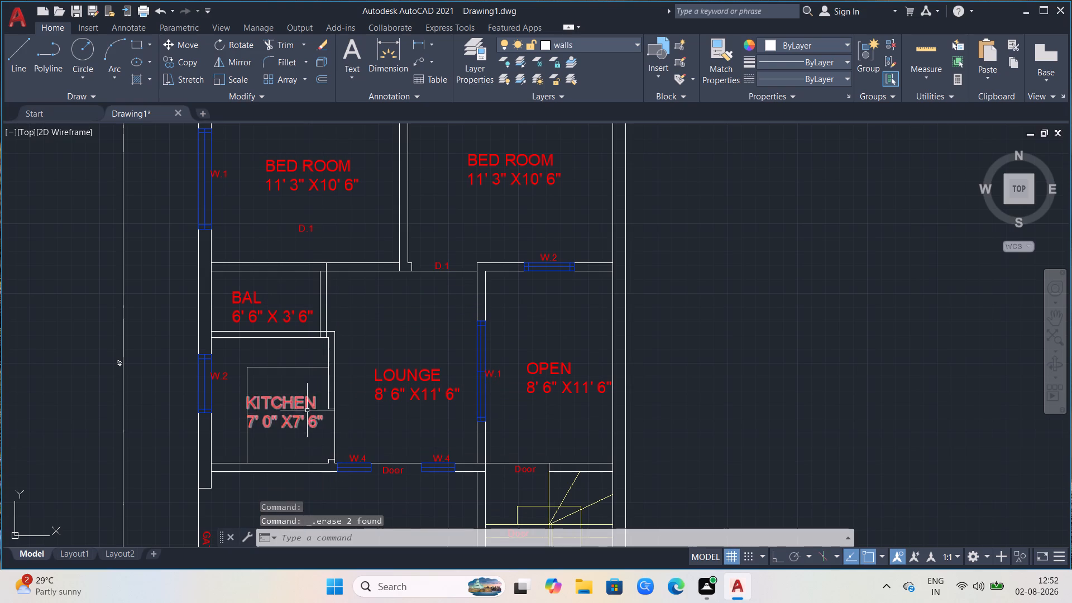
# Examine the duplicated floor plan against the original, checking the bedrooms, BAL, kitchen, lounge and car porch.
pyautogui.scroll(-2, 453, 322)
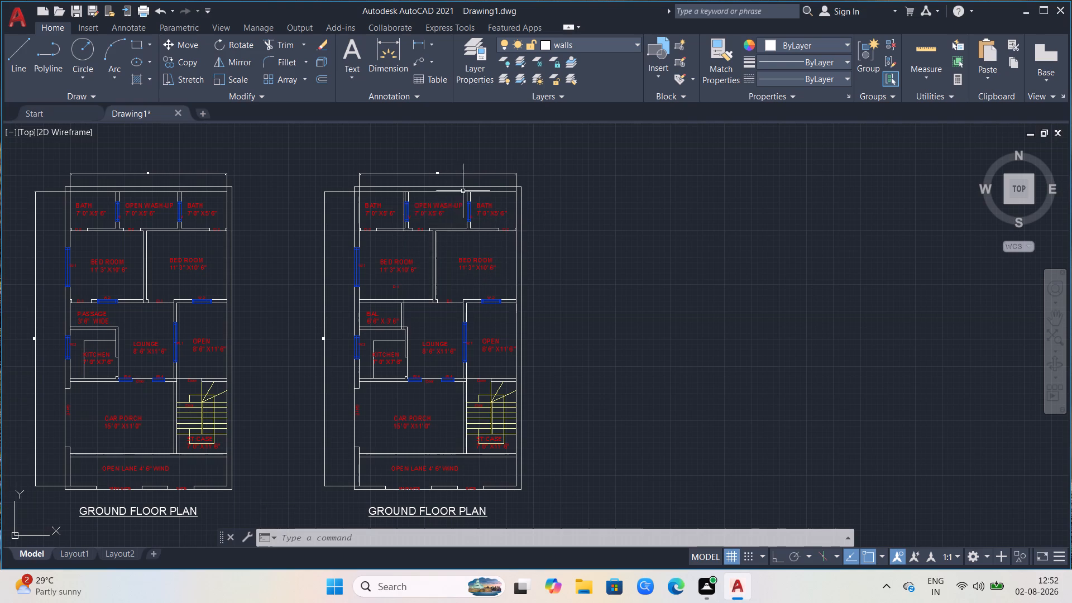
pyautogui.scroll(1, 465, 190)
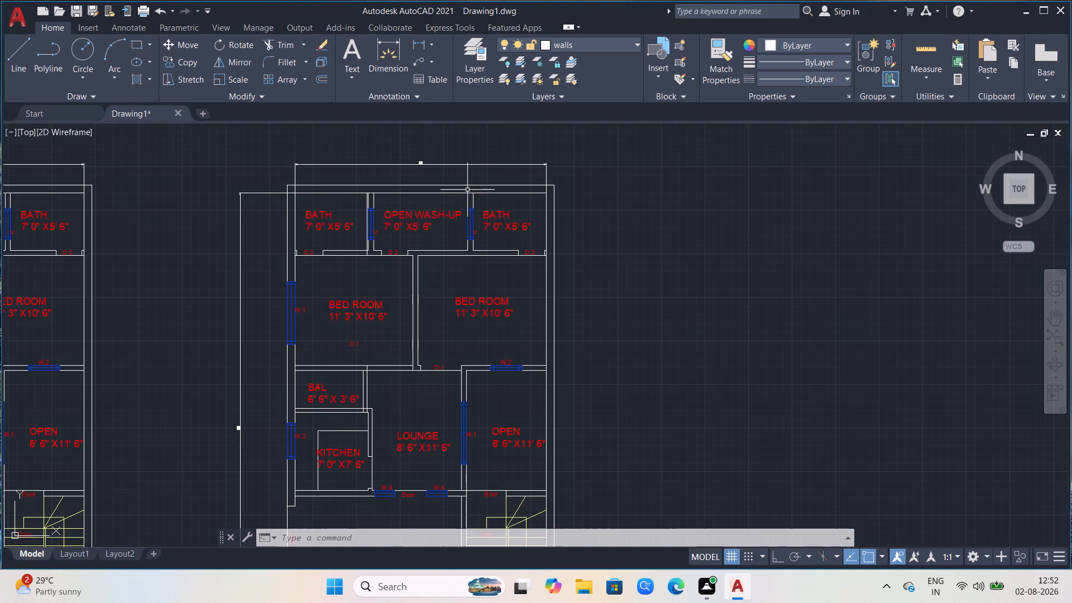
pyautogui.scroll(-2, 453, 212)
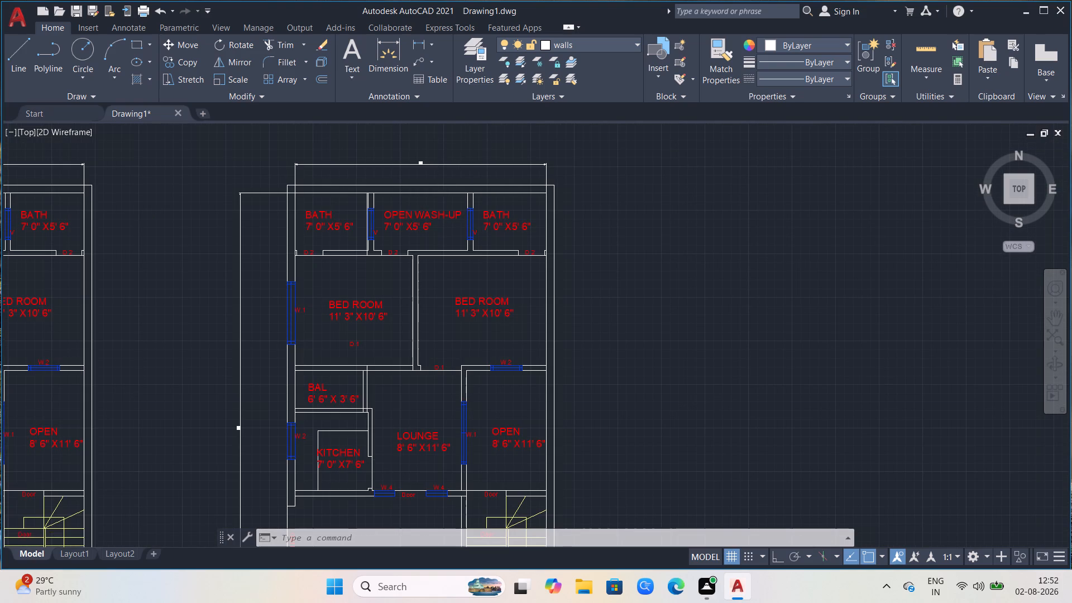
pyautogui.scroll(2, 435, 300)
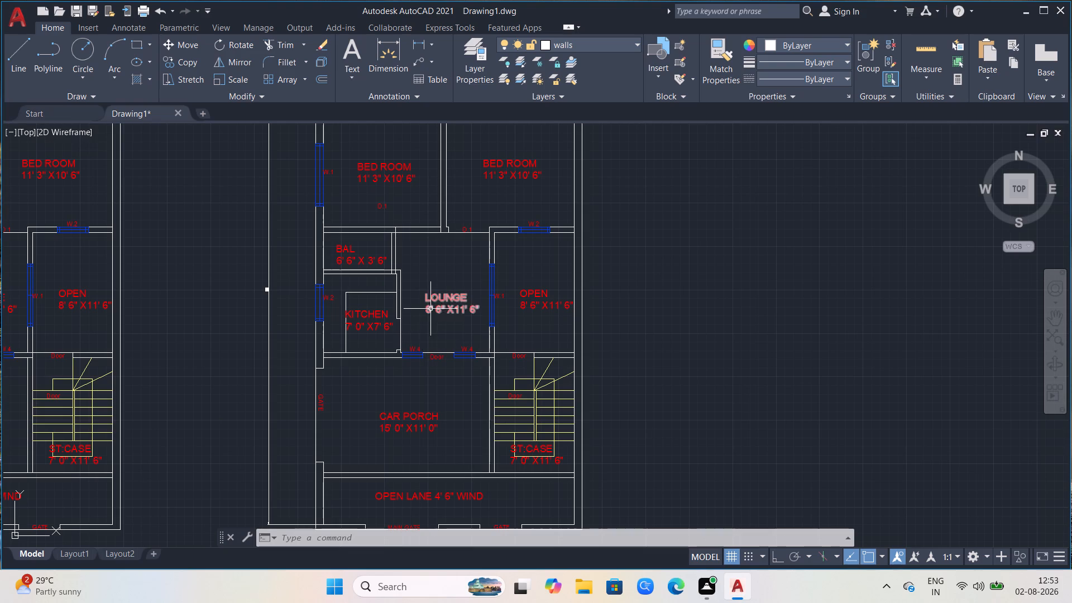
pyautogui.scroll(-1, 417, 321)
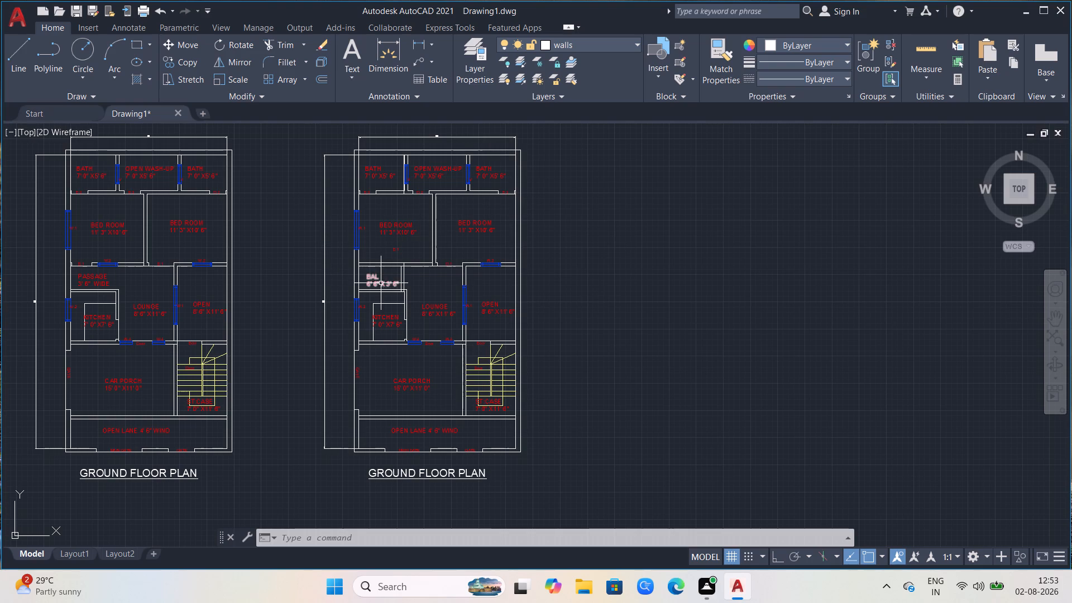
pyautogui.scroll(1, 339, 333)
pyautogui.scroll(-1, 368, 355)
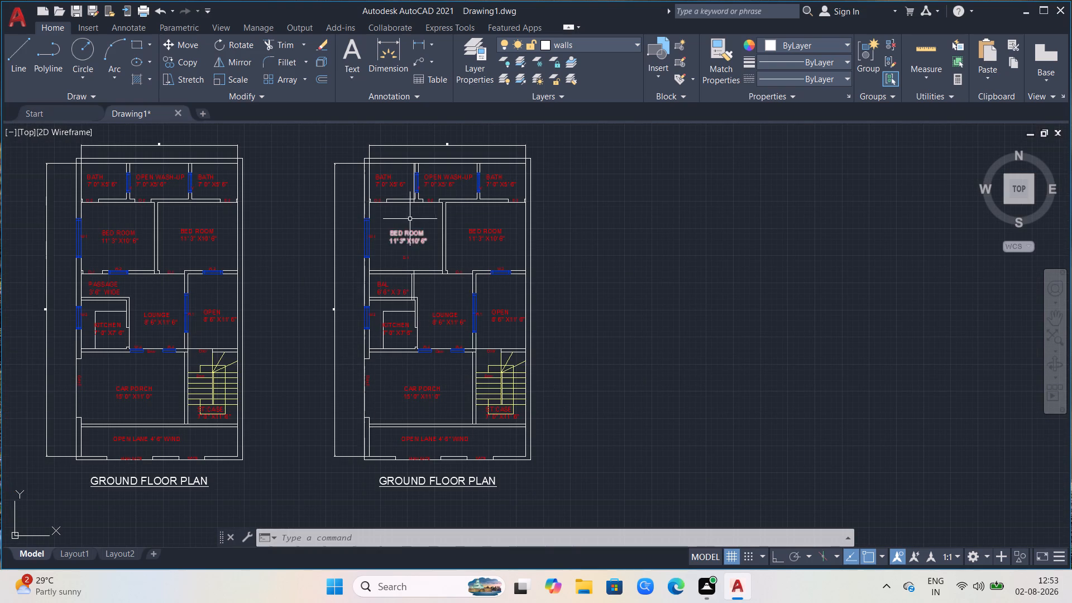
pyautogui.scroll(1, 379, 264)
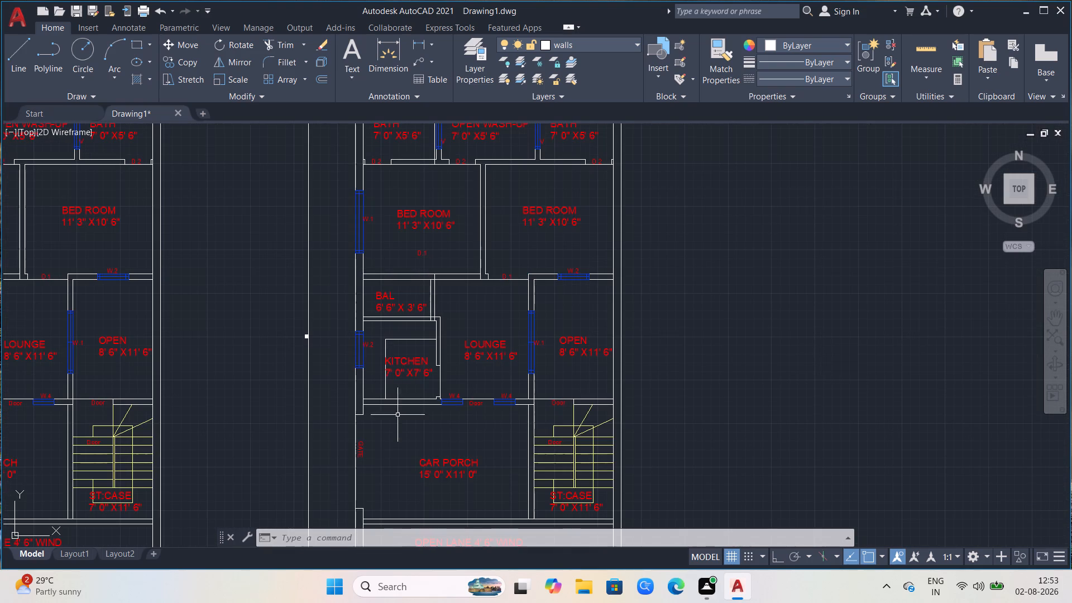
pyautogui.scroll(1, 492, 391)
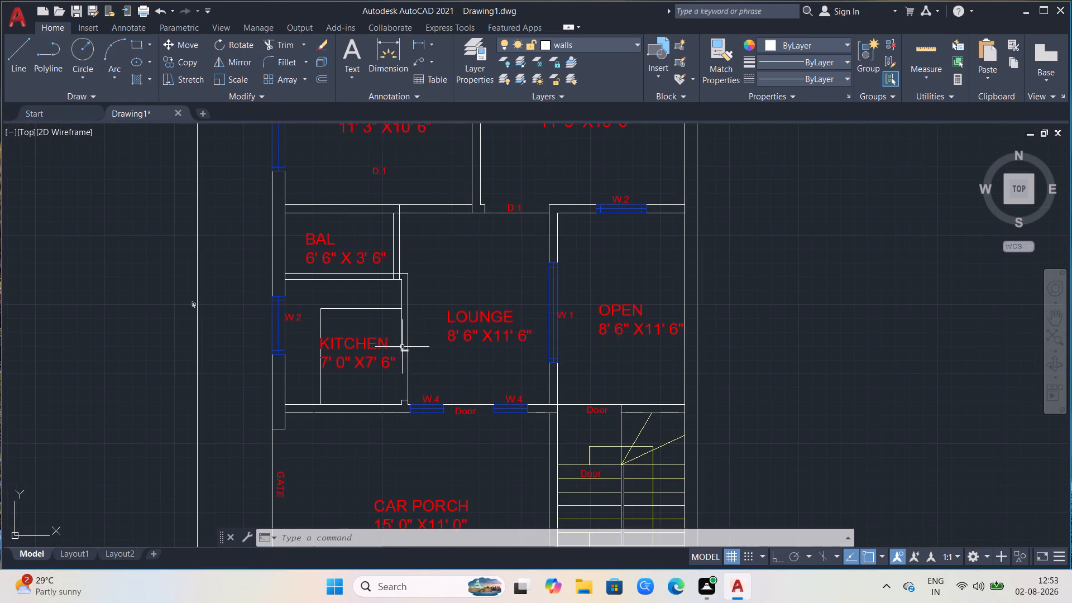
pyautogui.scroll(-1, 381, 322)
pyautogui.scroll(2, 376, 257)
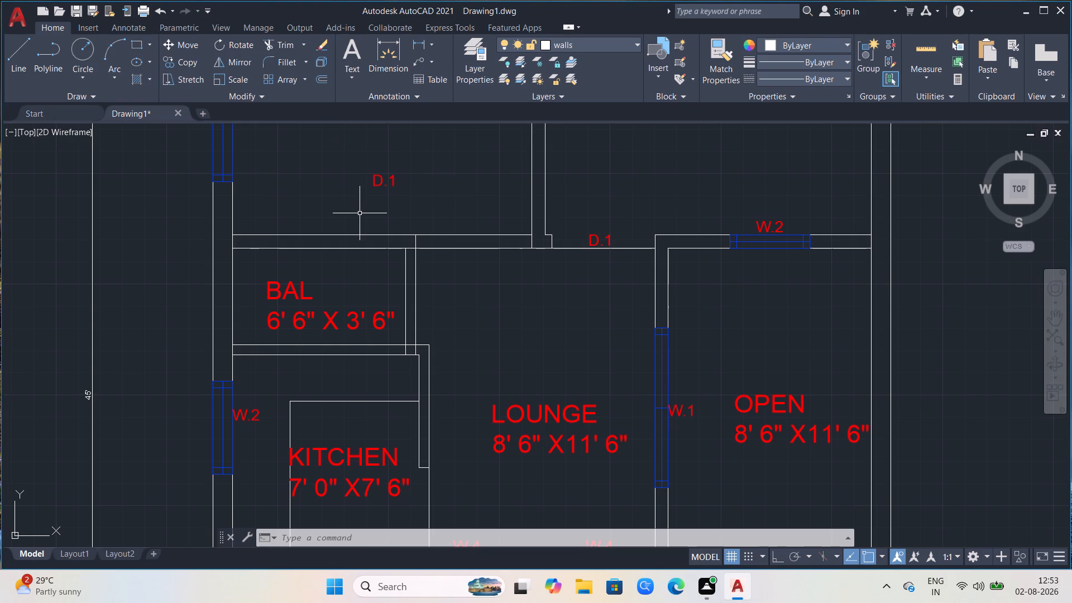
# Offset BAL's upper wall line downward and the kitchen wall's upper line upward, each about 7.5" into BAL.
pyautogui.scroll(1, 458, 317)
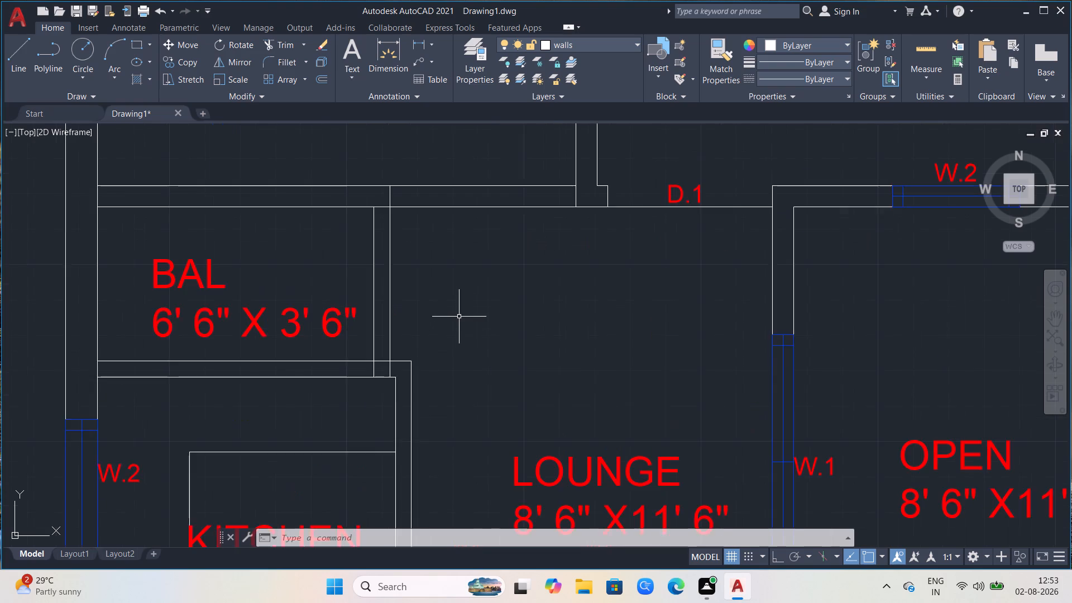
pyautogui.scroll(1, 461, 317)
pyautogui.scroll(-1, 347, 324)
pyautogui.scroll(2, 362, 261)
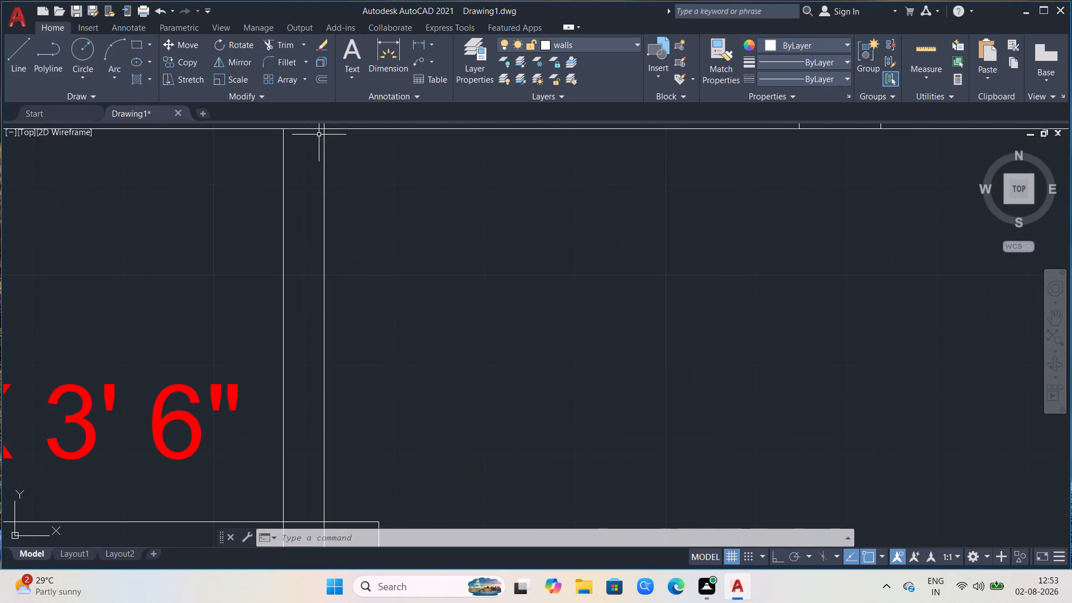
pyautogui.press('o')
pyautogui.press('Return')
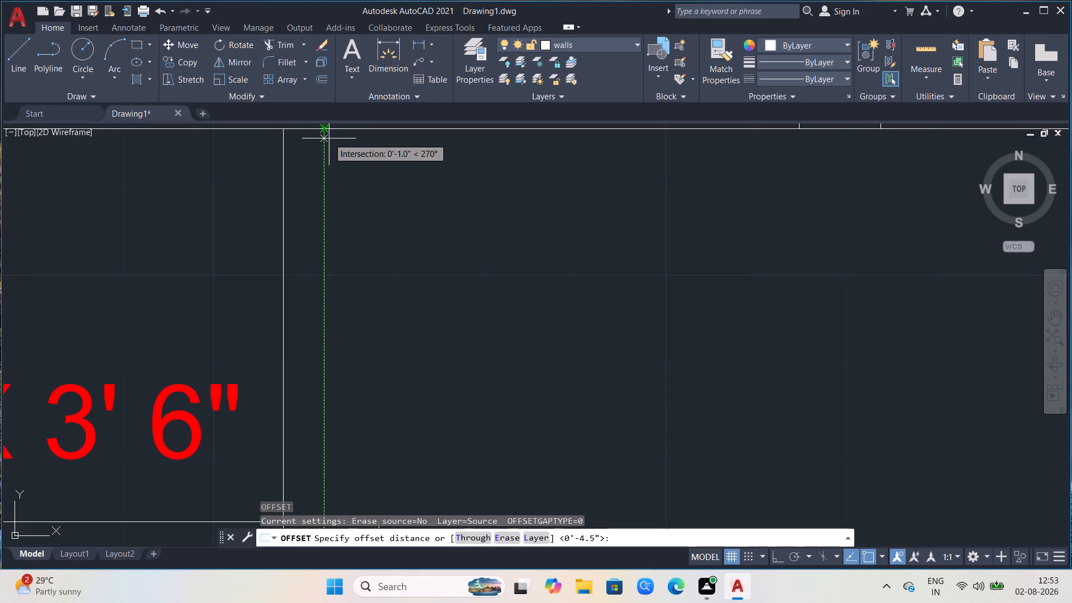
pyautogui.click(325, 131)
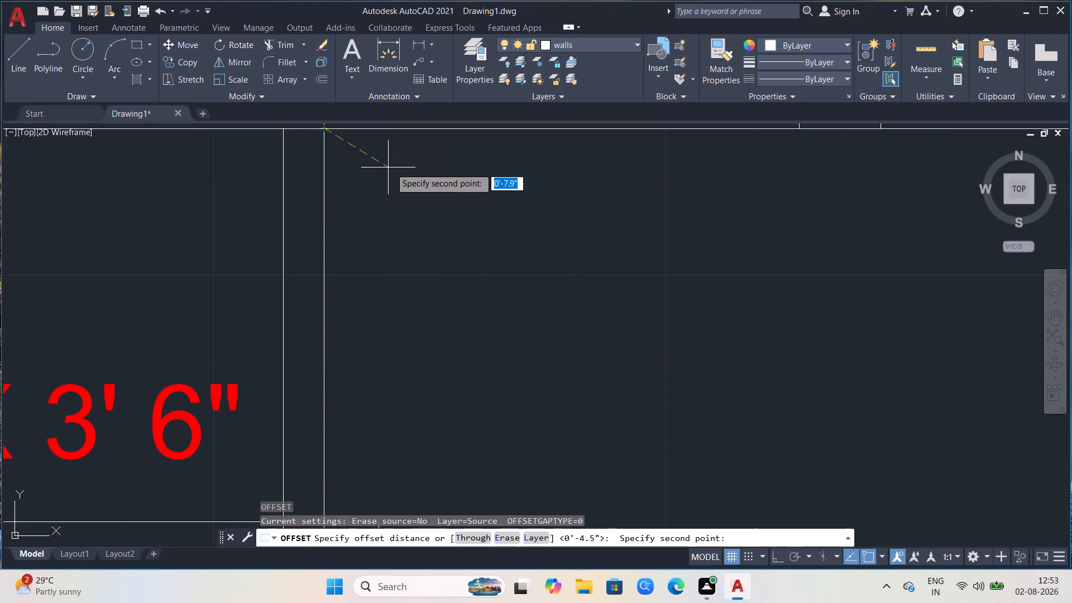
pyautogui.click(324, 198)
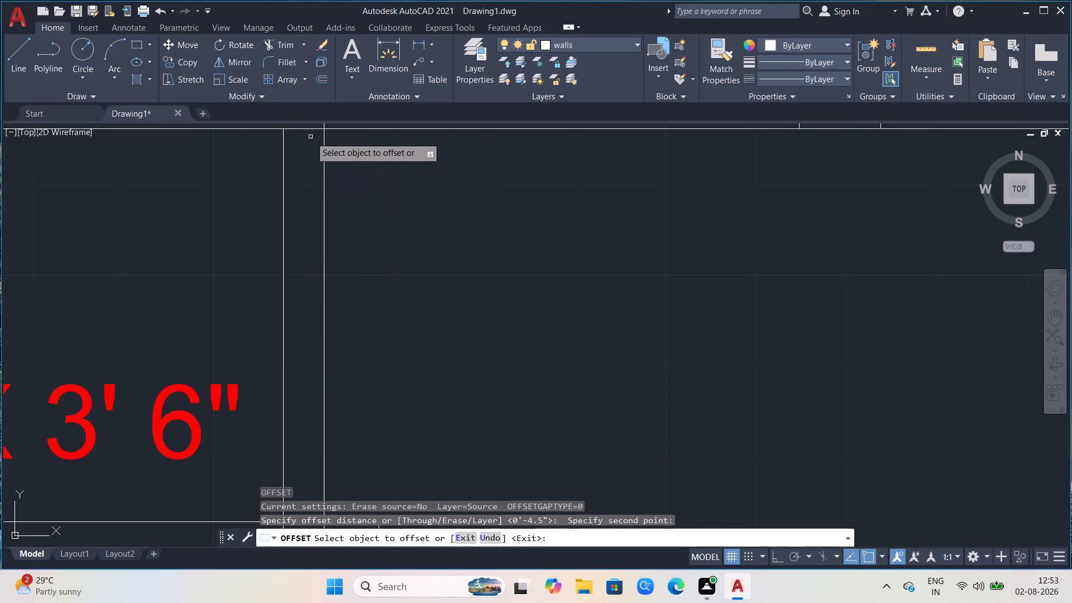
pyautogui.click(310, 129)
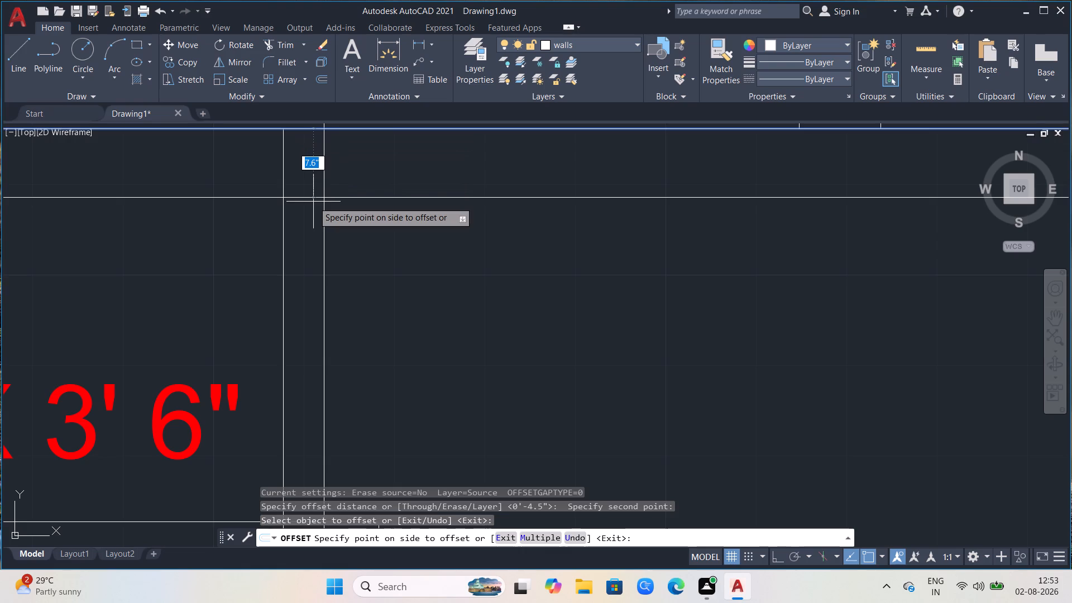
pyautogui.click(313, 202)
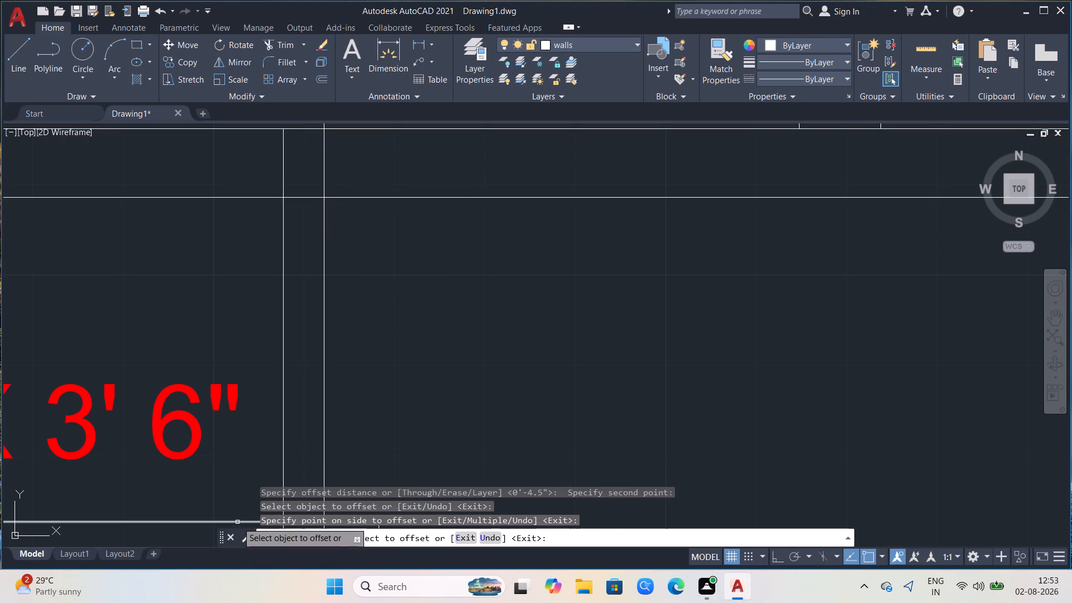
pyautogui.click(237, 522)
pyautogui.click(239, 508)
pyautogui.scroll(-2, 481, 300)
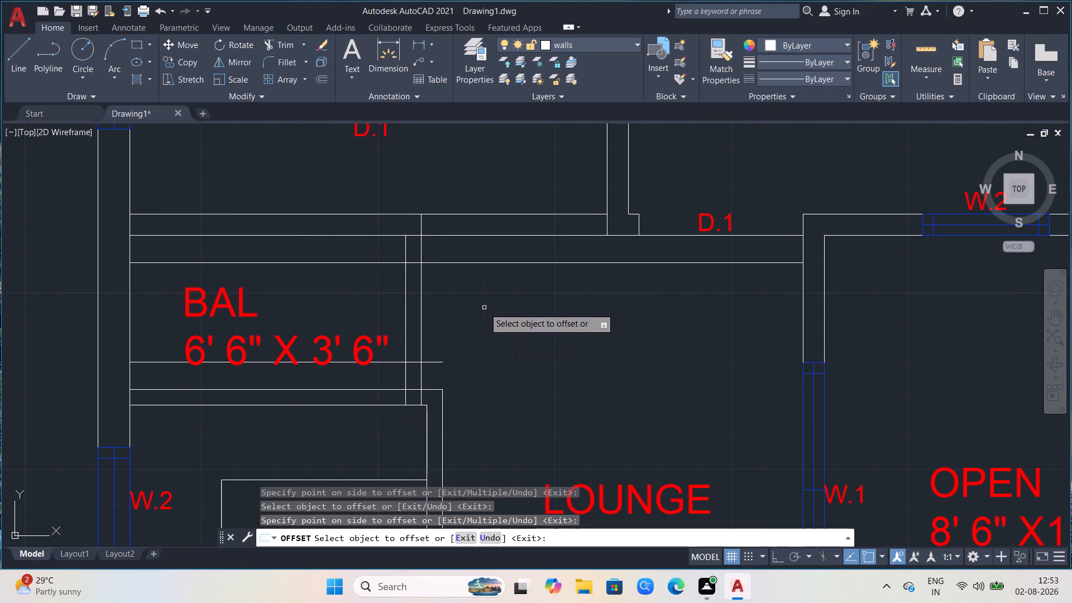
pyautogui.press('Escape')
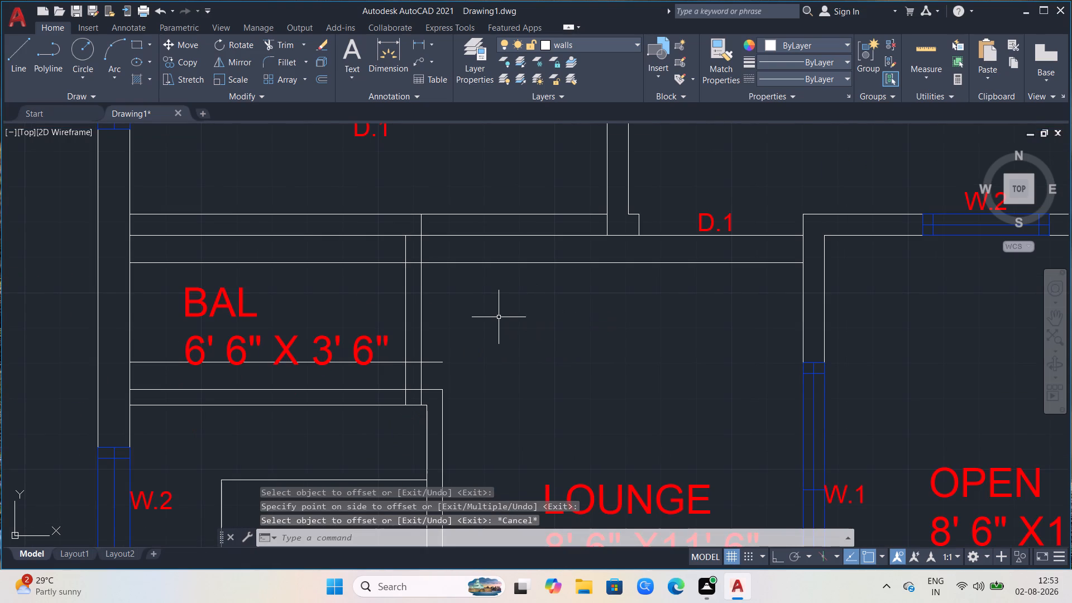
# Trim the two offset lines to short jambs within BAL's side wall and remove the wall's lounge-side line between them.
pyautogui.write('TR')
pyautogui.press('Return')
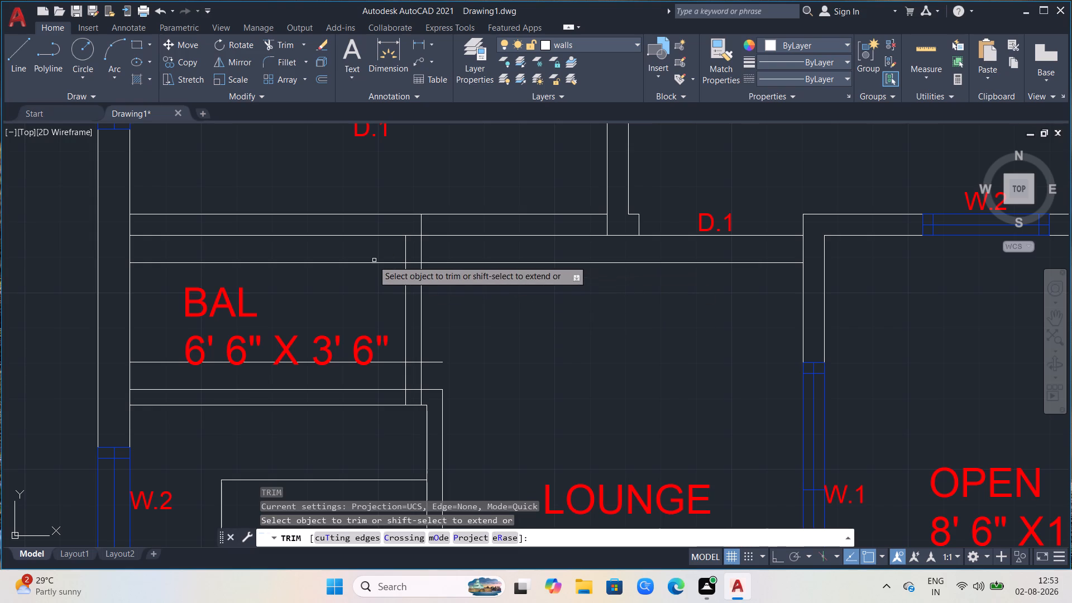
pyautogui.click(373, 260)
pyautogui.click(365, 276)
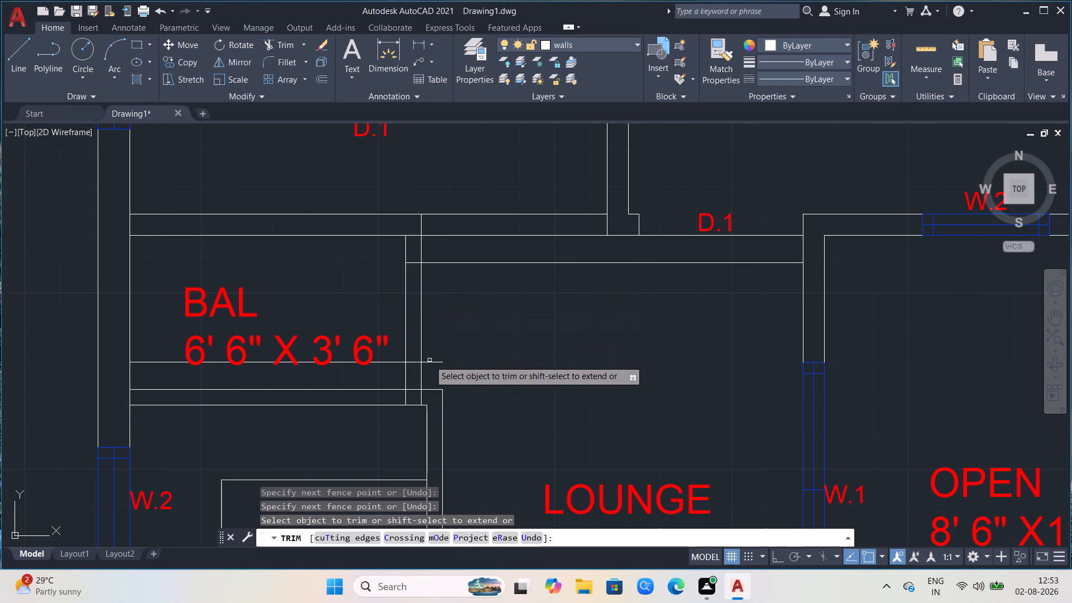
pyautogui.click(429, 360)
pyautogui.click(429, 365)
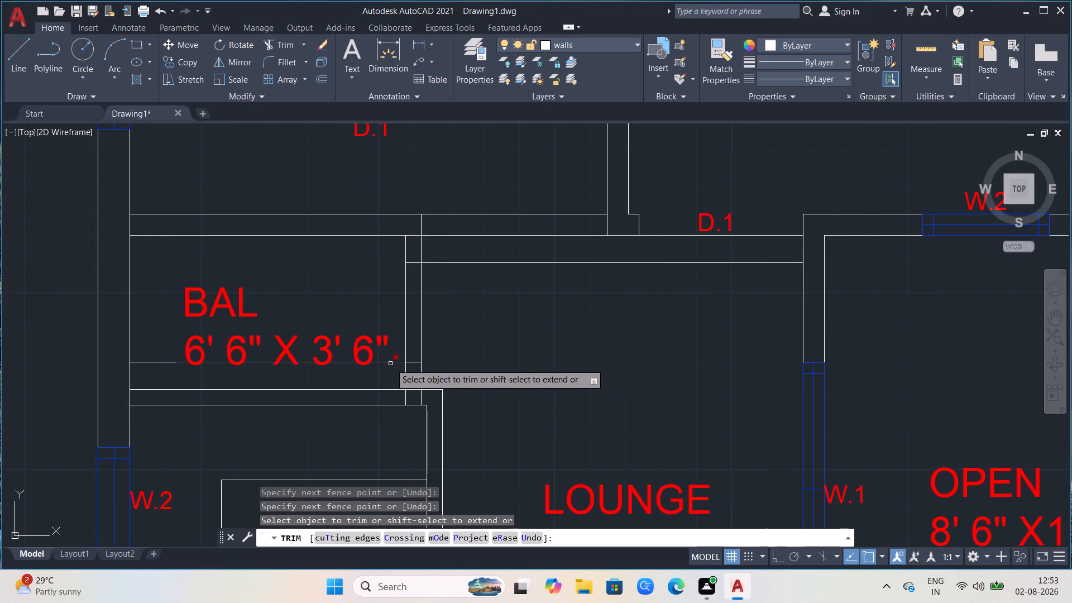
pyautogui.click(390, 361)
pyautogui.click(404, 338)
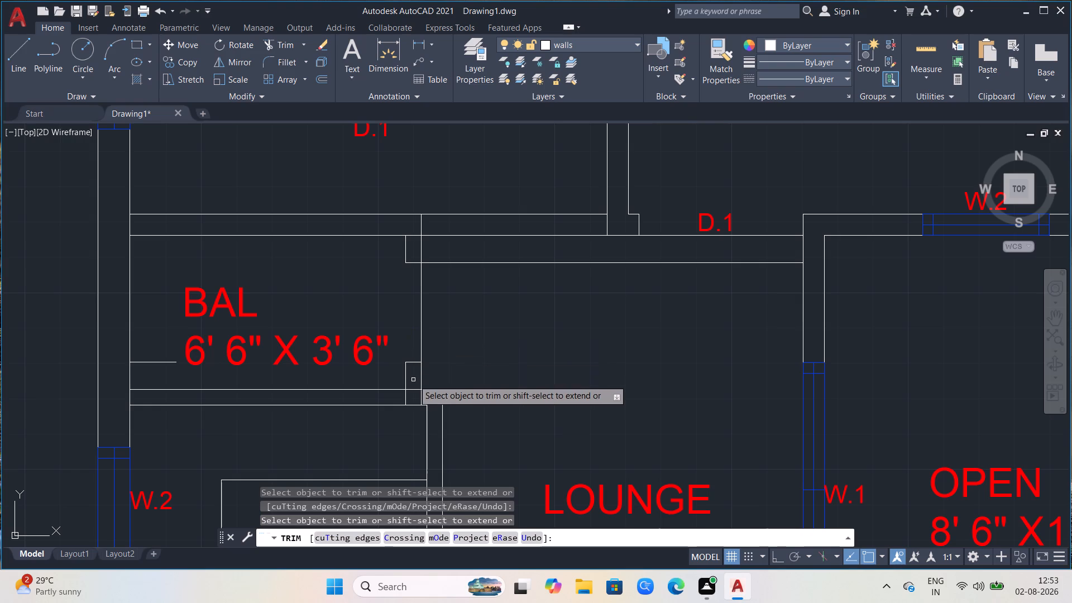
pyautogui.hotkey('ctrl', 'z')
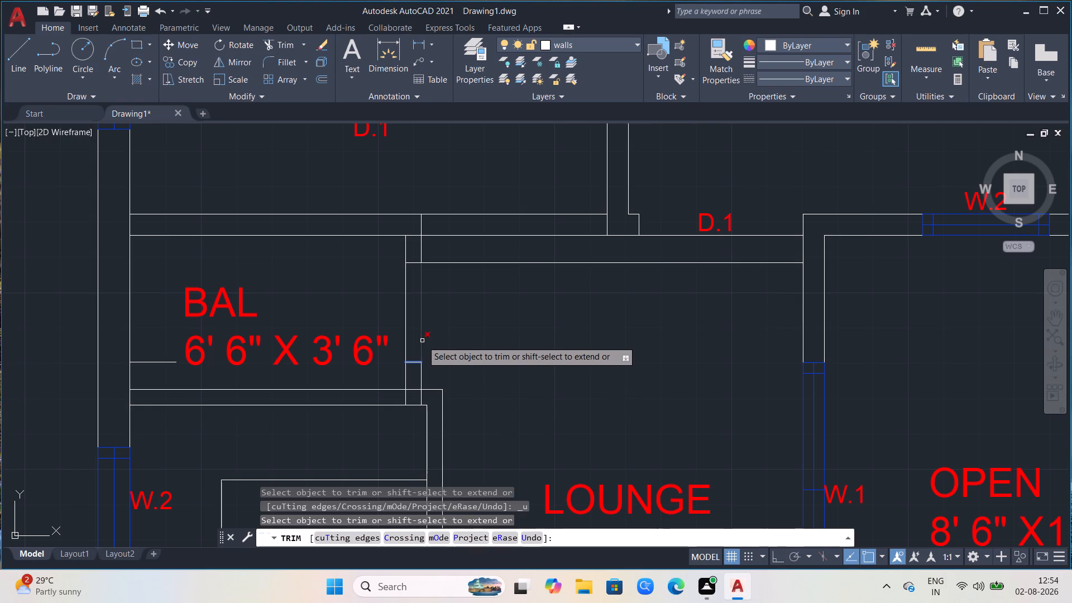
pyautogui.click(422, 341)
pyautogui.click(444, 264)
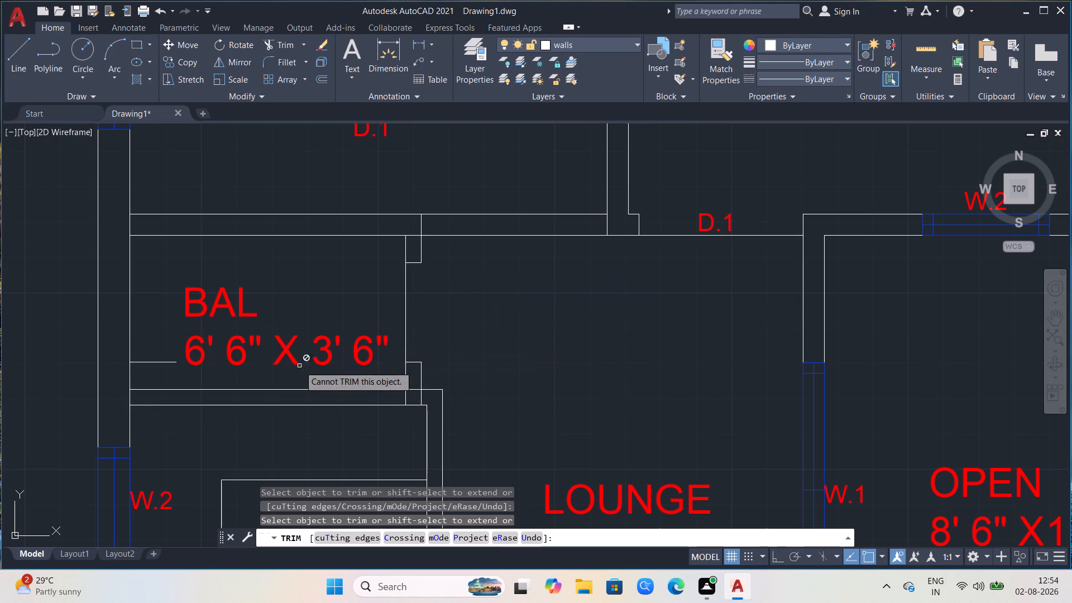
pyautogui.click(155, 363)
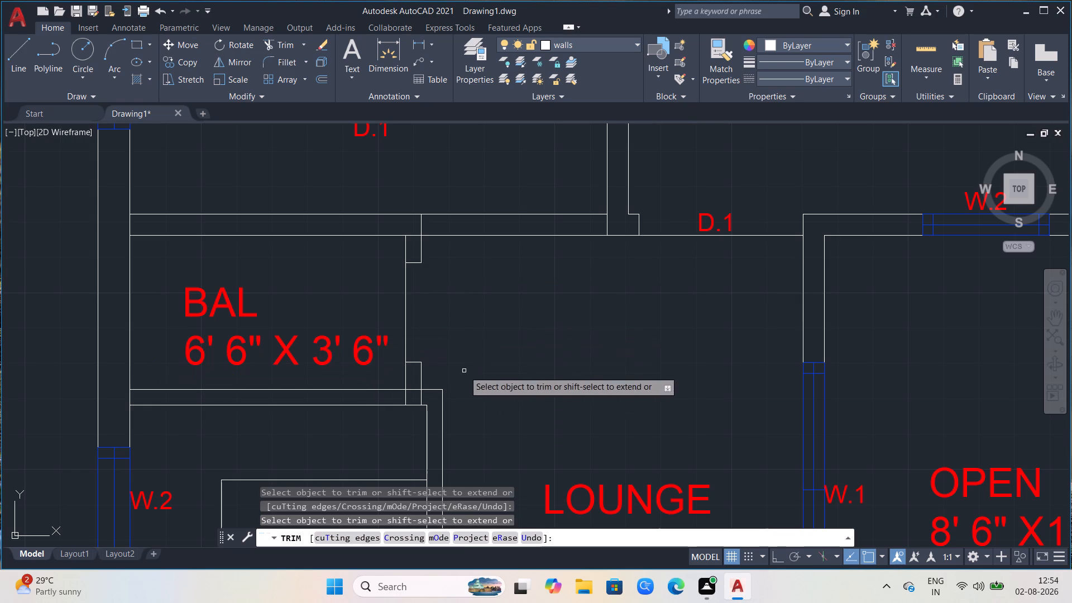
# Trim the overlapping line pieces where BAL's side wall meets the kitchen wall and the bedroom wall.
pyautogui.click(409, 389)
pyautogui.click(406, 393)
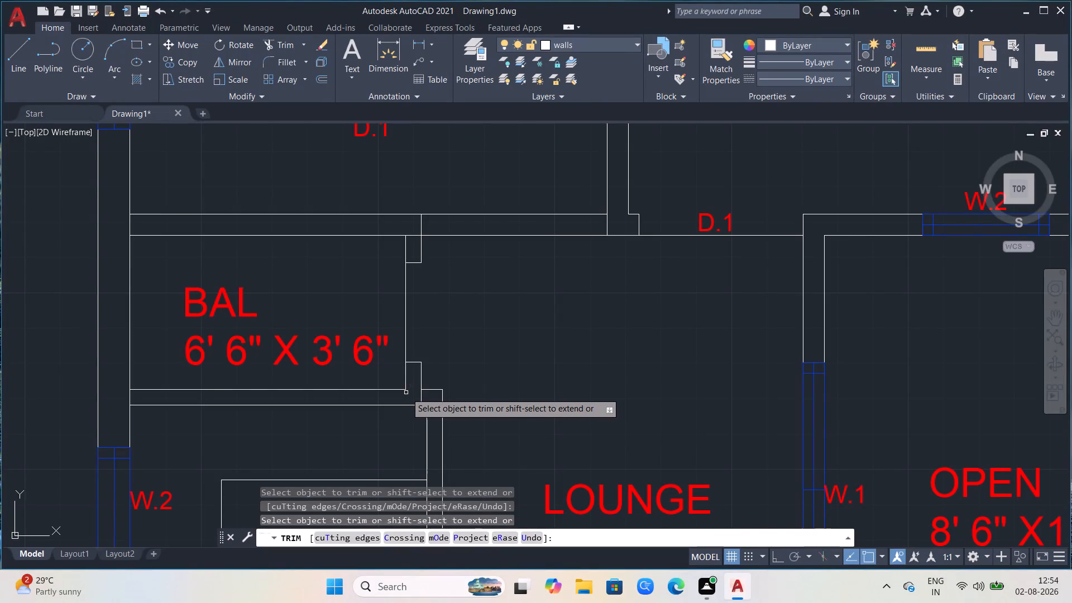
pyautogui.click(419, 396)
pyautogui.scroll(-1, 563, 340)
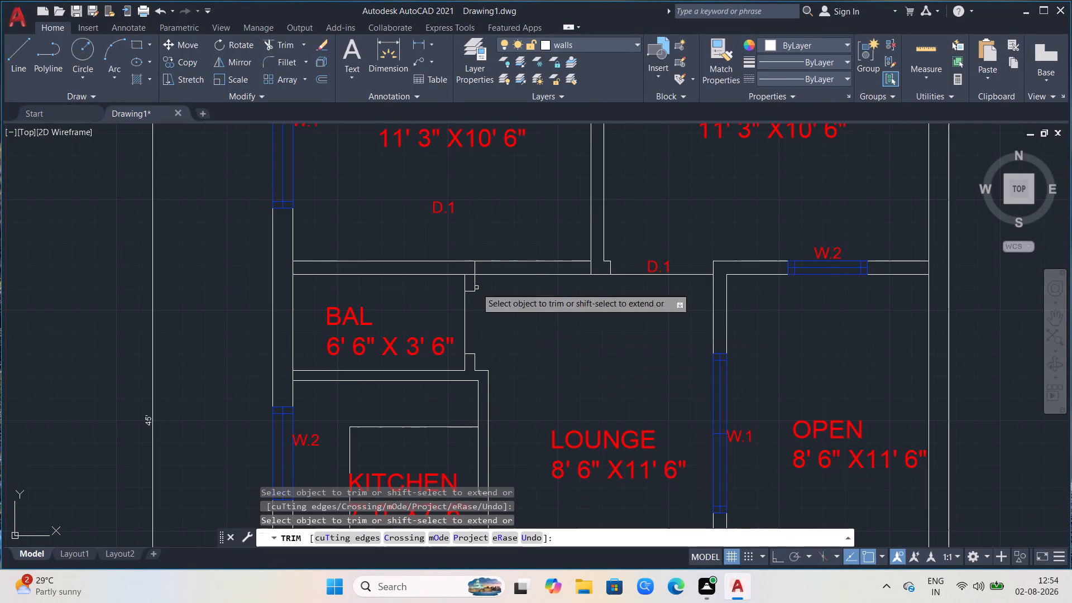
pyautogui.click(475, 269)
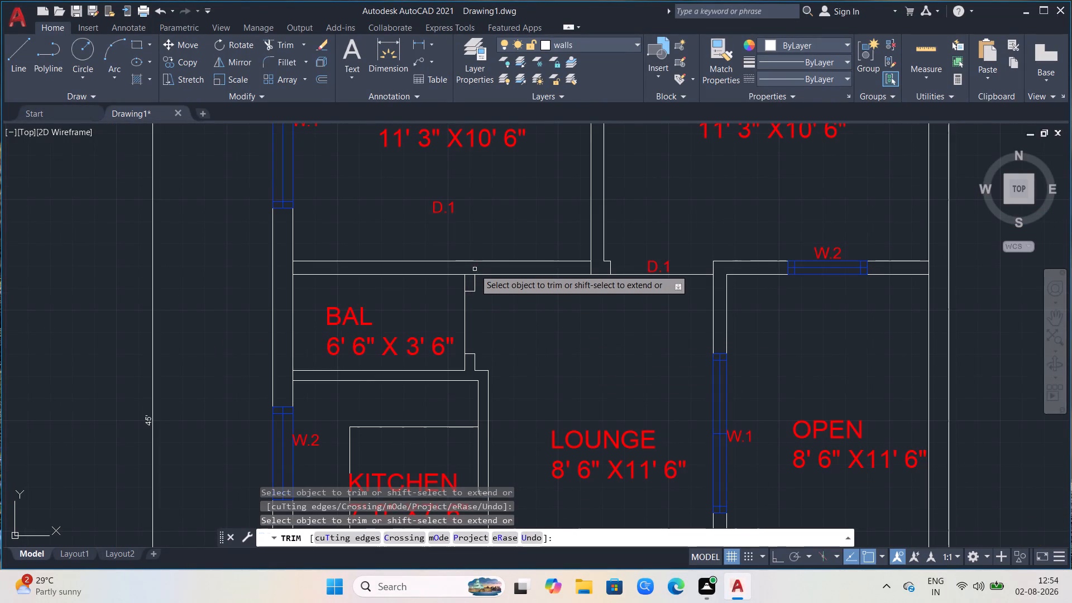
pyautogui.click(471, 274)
# Examine the duplicated ground floor plan against the original, from the bedrooms and BAL down to the car porch.
pyautogui.scroll(-1, 497, 343)
pyautogui.scroll(-1, 357, 414)
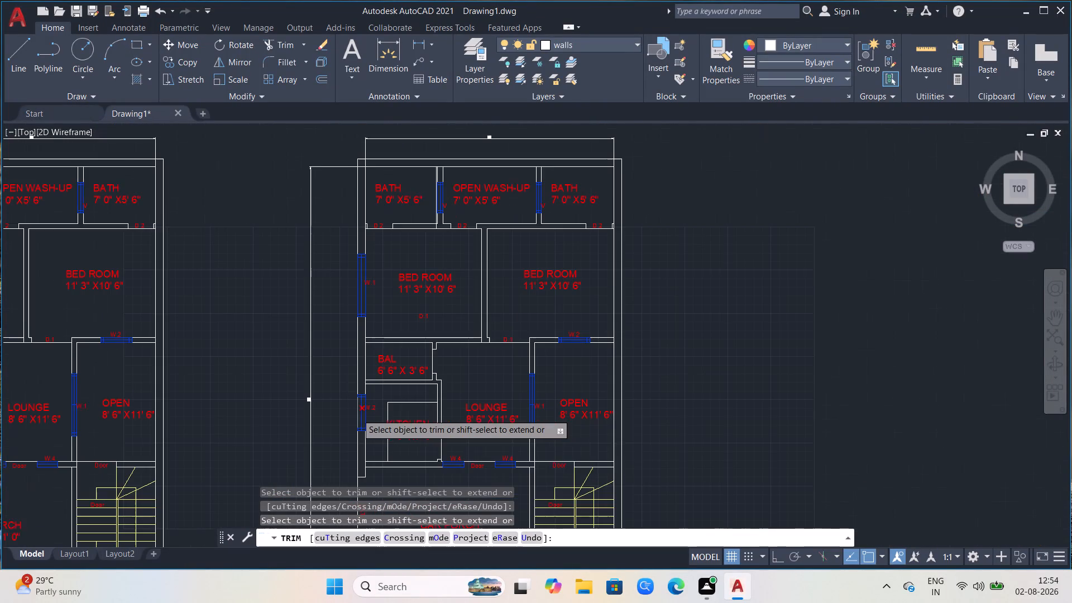
pyautogui.scroll(1, 477, 455)
pyautogui.scroll(-1, 478, 460)
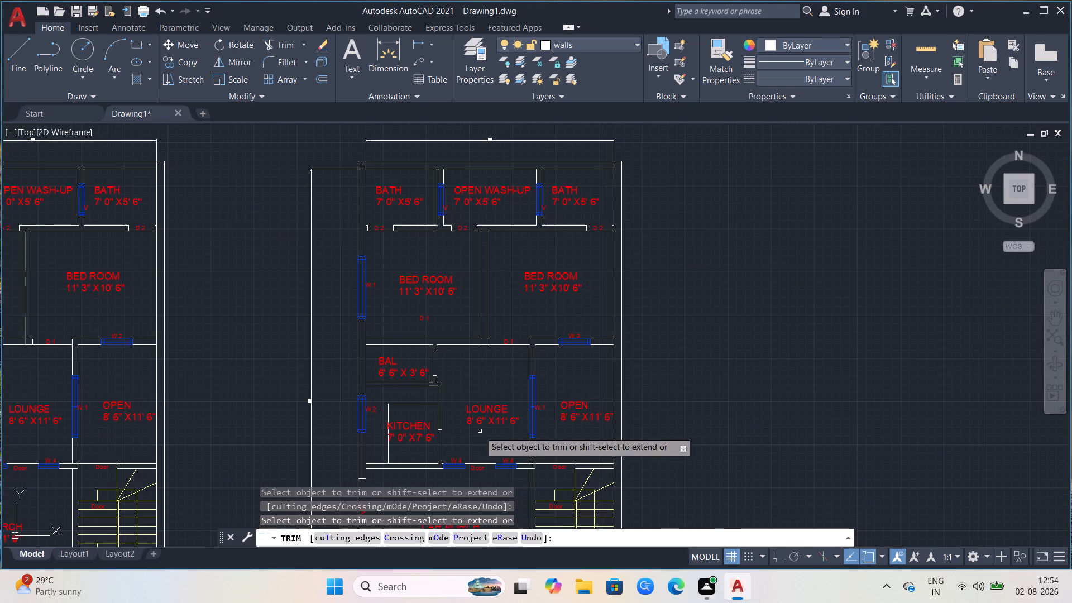
pyautogui.scroll(-1, 598, 381)
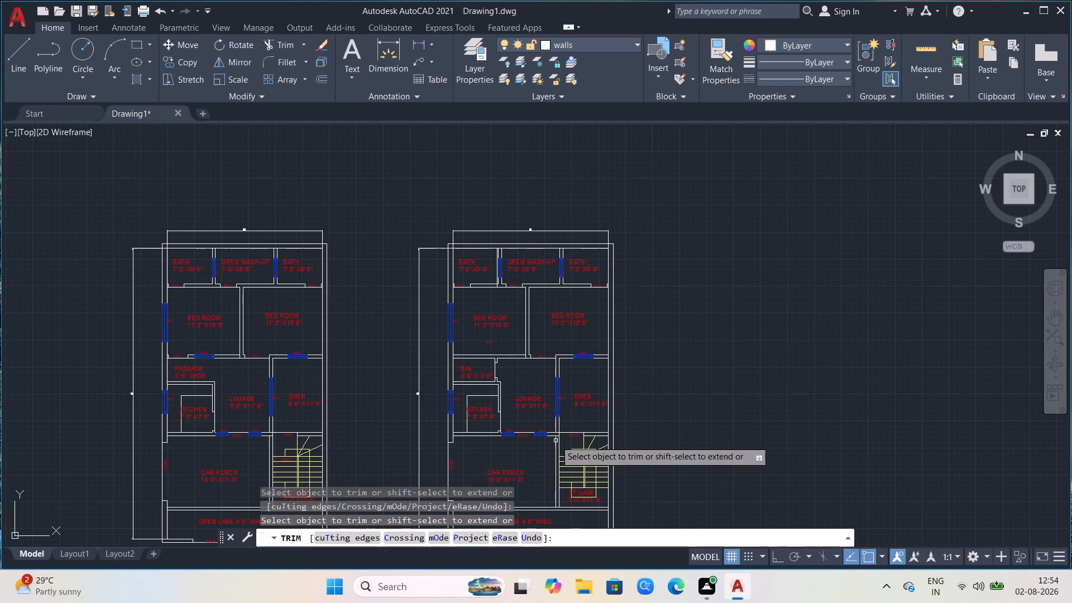
pyautogui.scroll(1, 522, 462)
pyautogui.scroll(-1, 522, 477)
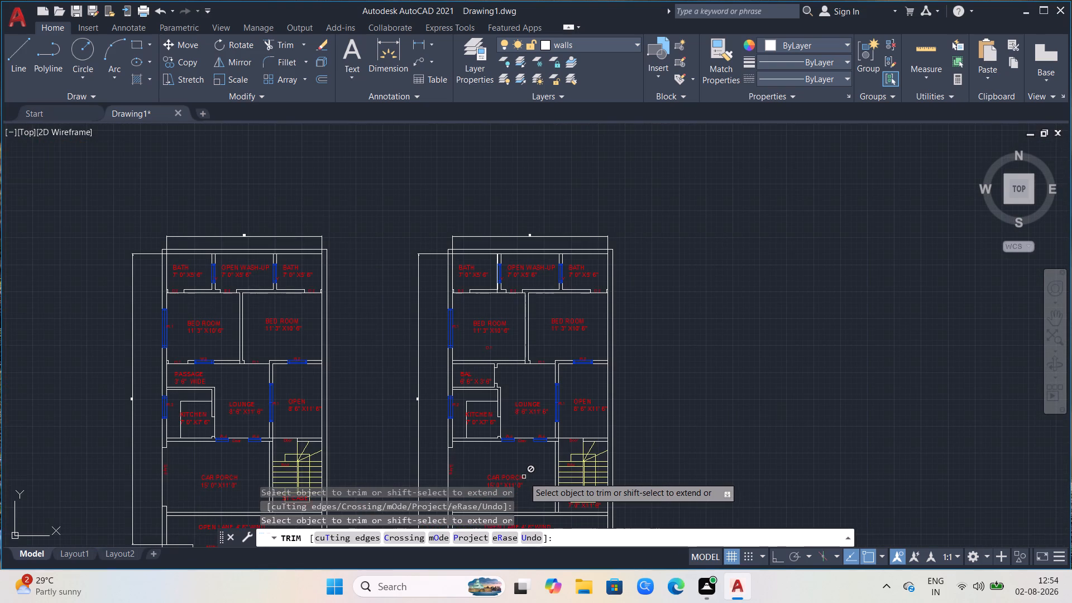
pyautogui.scroll(-1, 462, 259)
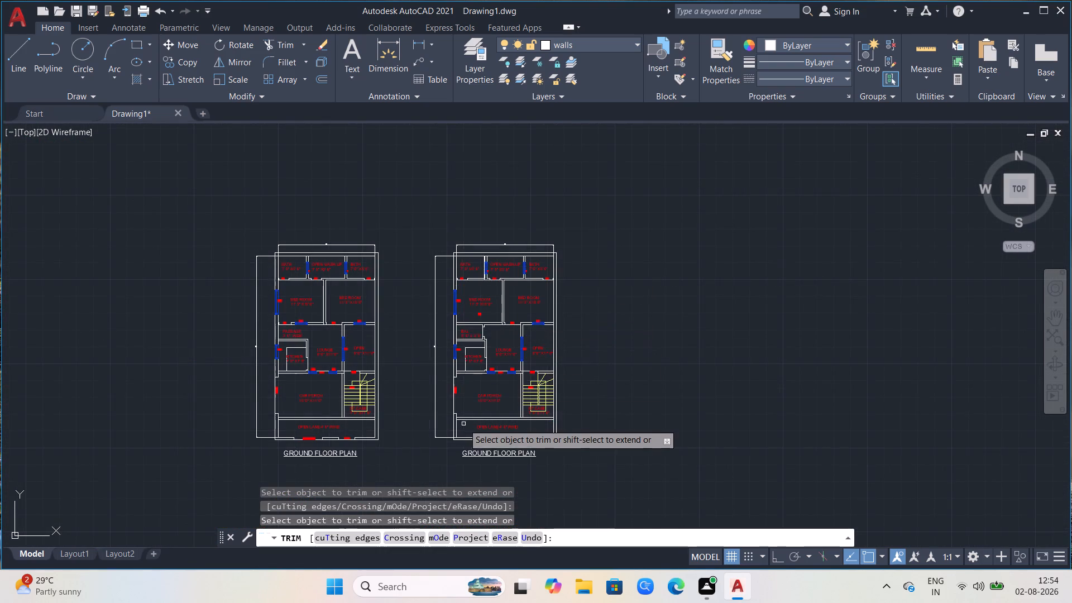
pyautogui.scroll(2, 464, 424)
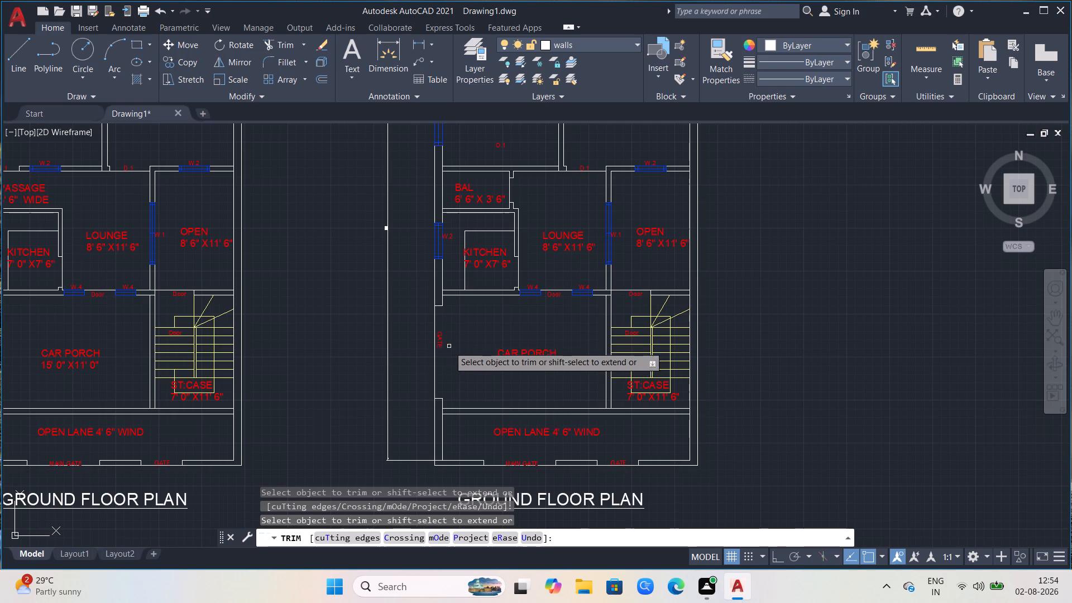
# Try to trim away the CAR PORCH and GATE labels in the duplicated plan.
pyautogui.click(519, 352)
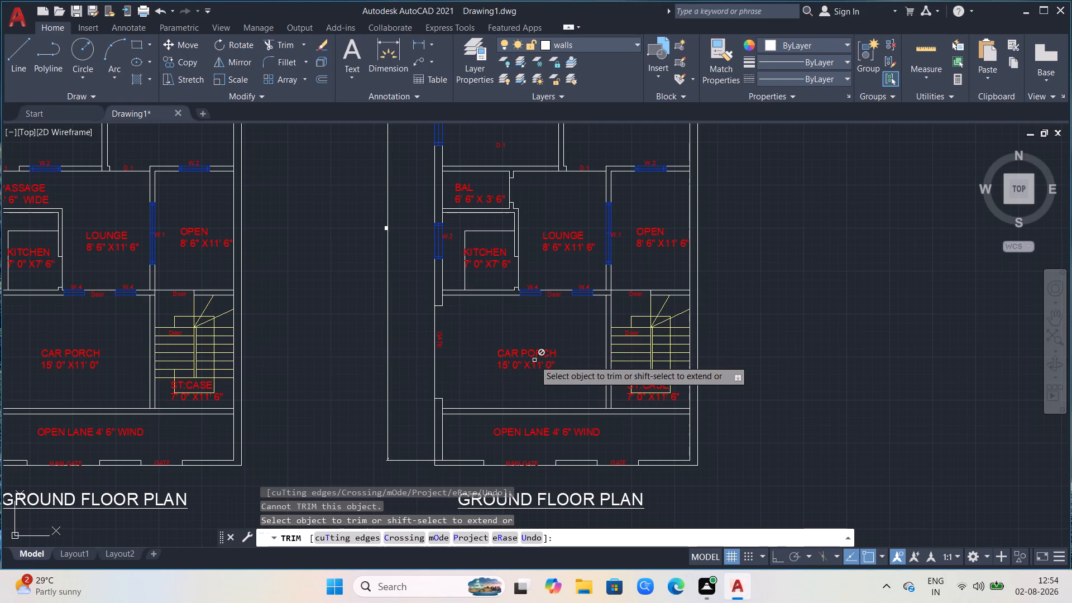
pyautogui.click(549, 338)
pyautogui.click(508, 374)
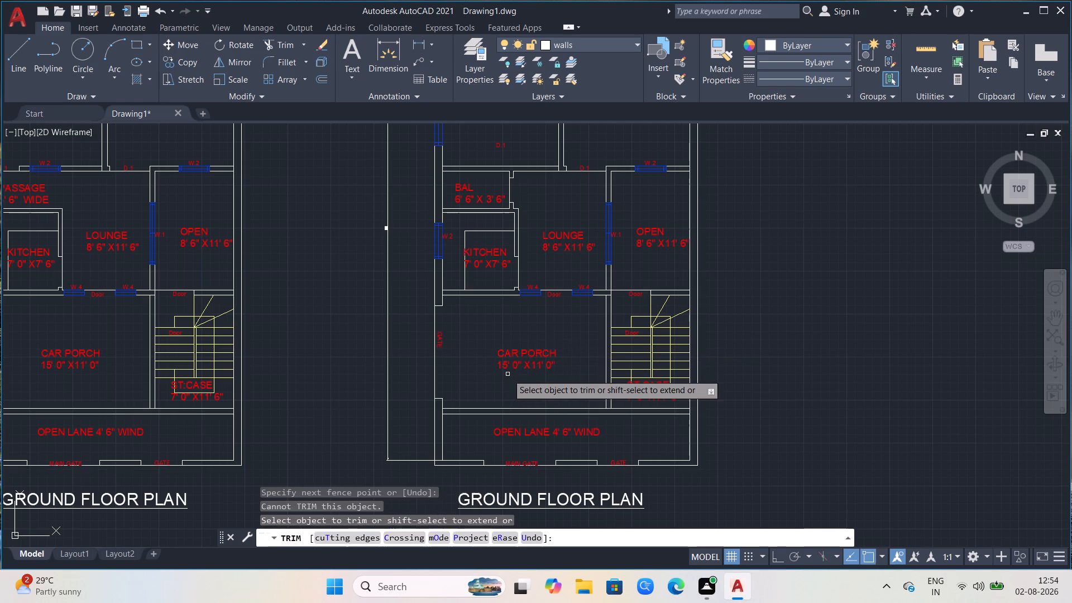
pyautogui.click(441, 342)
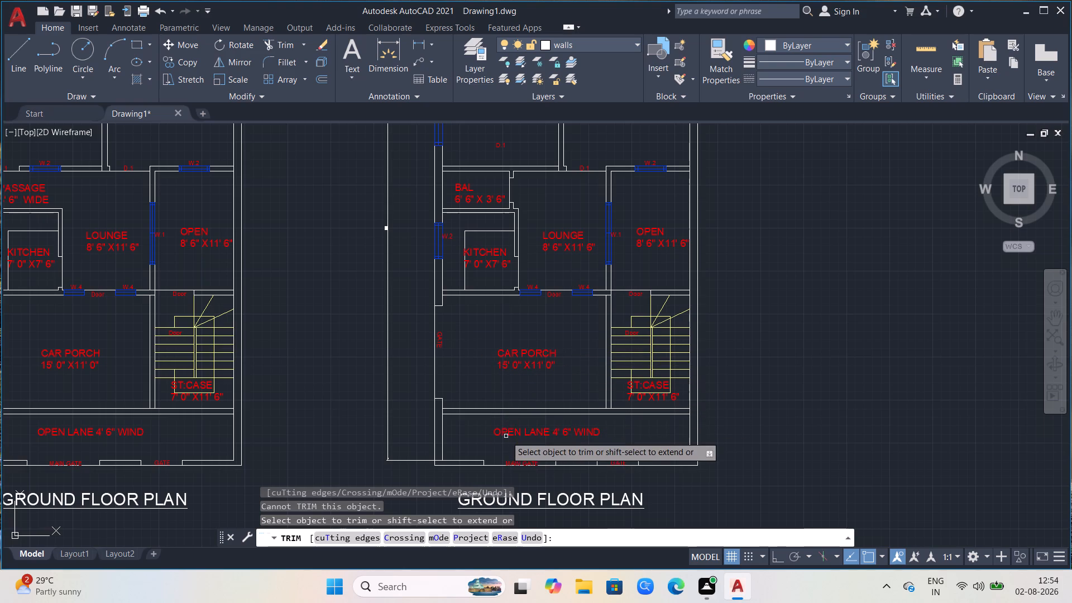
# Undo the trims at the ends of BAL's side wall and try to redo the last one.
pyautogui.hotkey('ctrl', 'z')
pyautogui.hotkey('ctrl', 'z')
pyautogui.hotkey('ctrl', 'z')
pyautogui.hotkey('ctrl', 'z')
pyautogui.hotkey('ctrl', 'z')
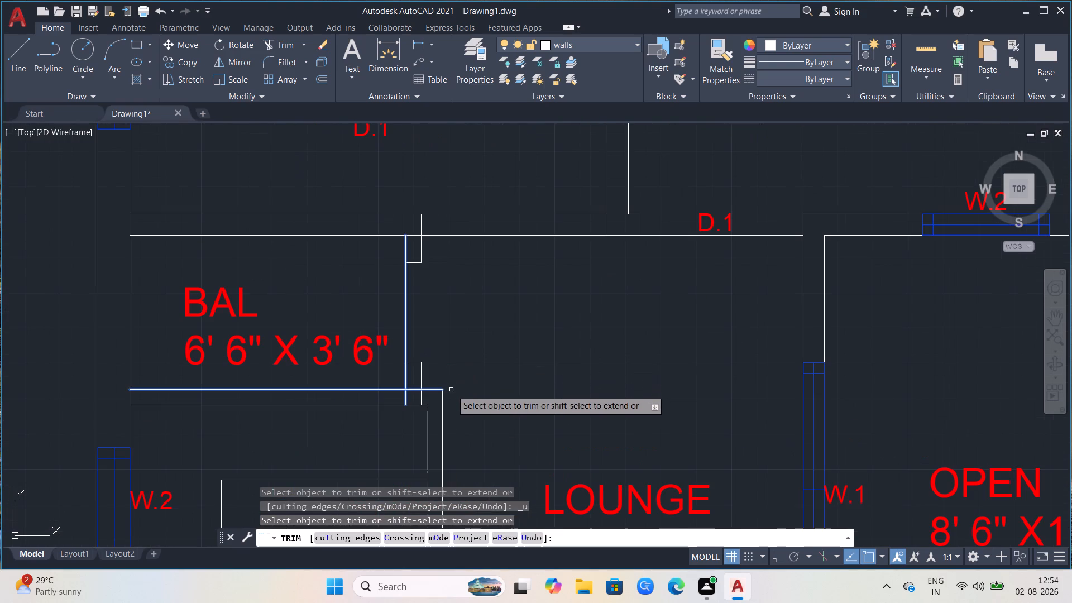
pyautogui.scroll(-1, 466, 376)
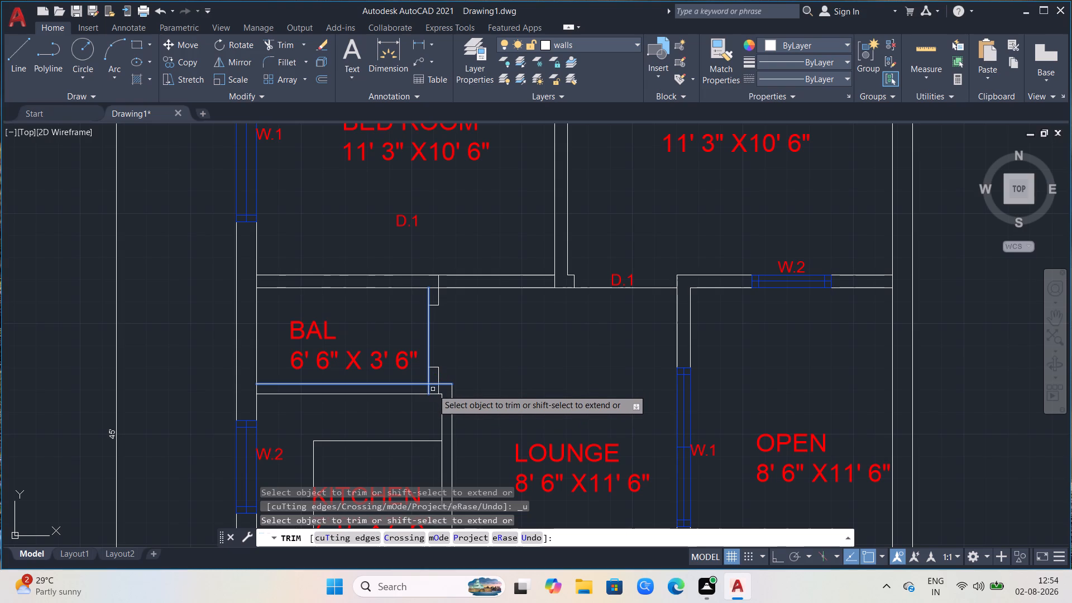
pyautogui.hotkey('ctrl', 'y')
# Trim the overlapping line pieces at both ends of BAL's side wall, joining it cleanly to the bedroom and kitchen walls.
pyautogui.scroll(1, 418, 375)
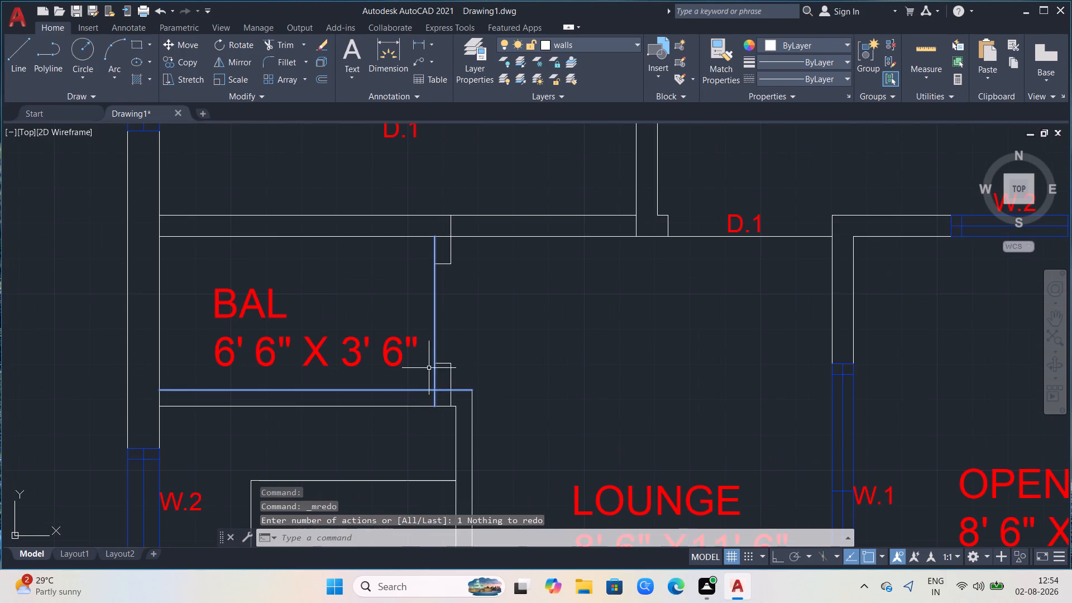
pyautogui.write('TR')
pyautogui.press('Return')
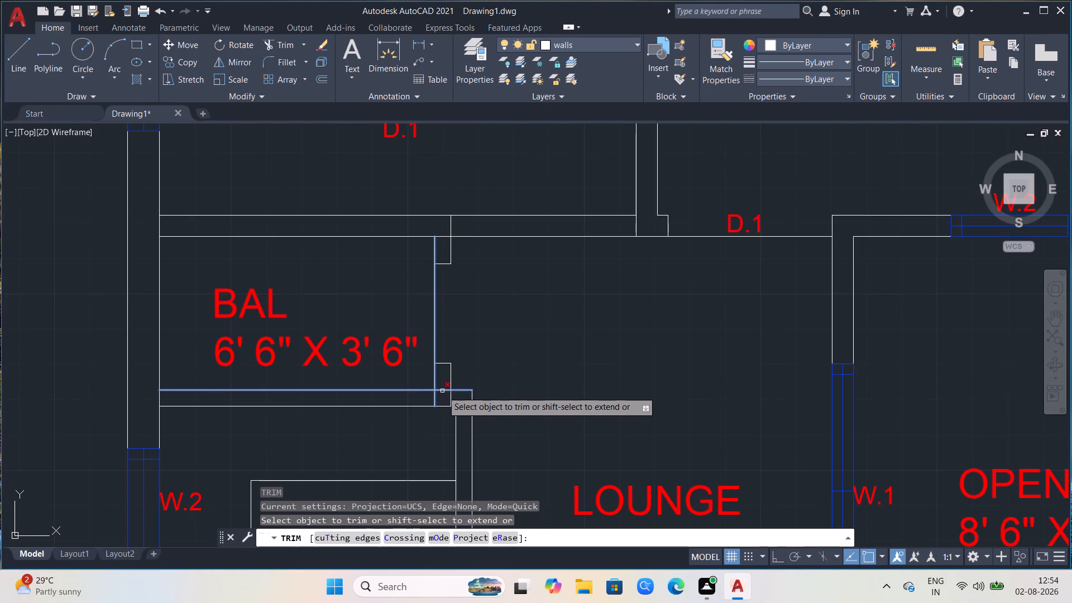
pyautogui.click(442, 391)
pyautogui.click(435, 395)
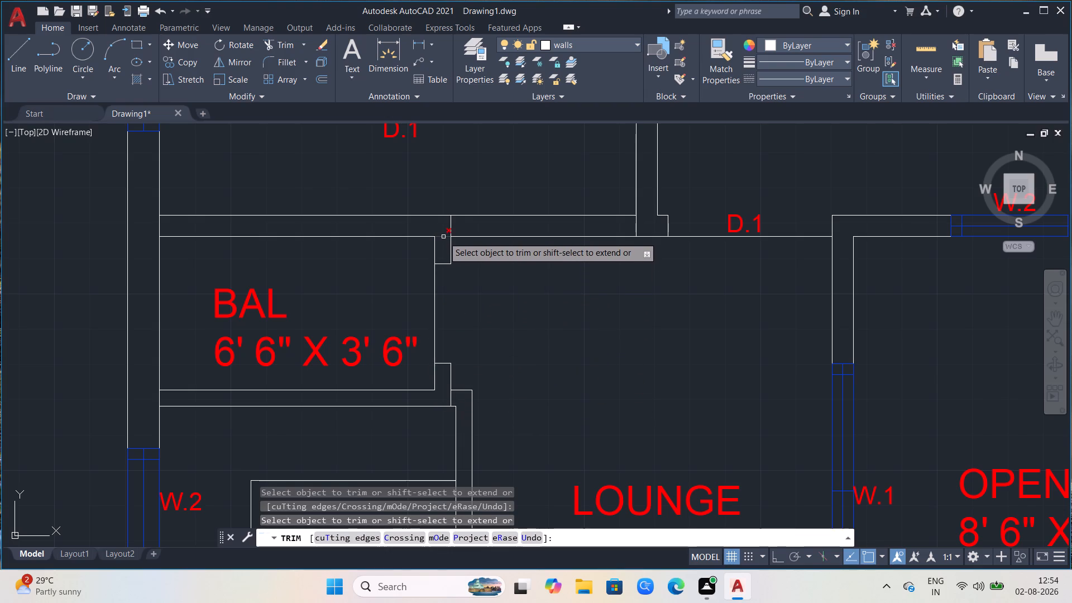
pyautogui.click(443, 237)
pyautogui.scroll(-1, 545, 355)
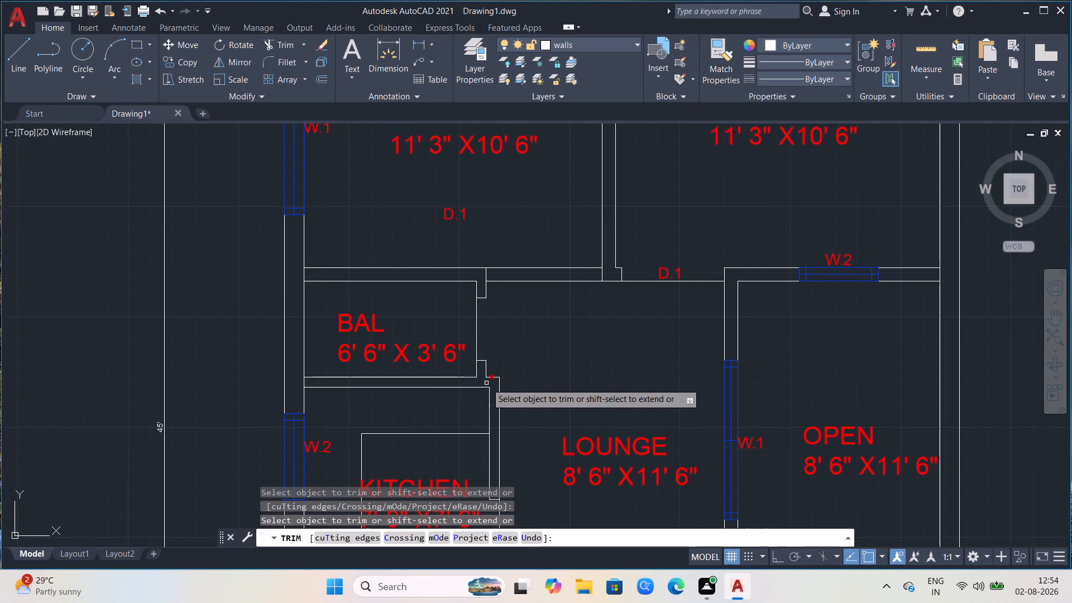
pyautogui.click(486, 383)
pyautogui.click(488, 274)
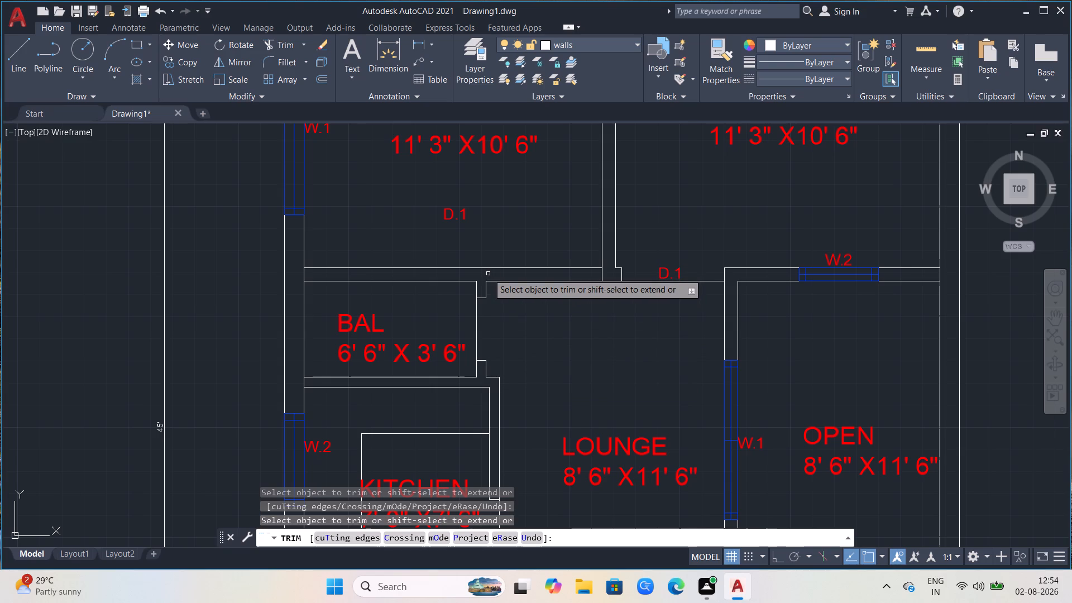
# Examine the duplicated floor plan against the original, checking BAL, the kitchen, lounge, car porch and gate area.
pyautogui.scroll(-1, 579, 338)
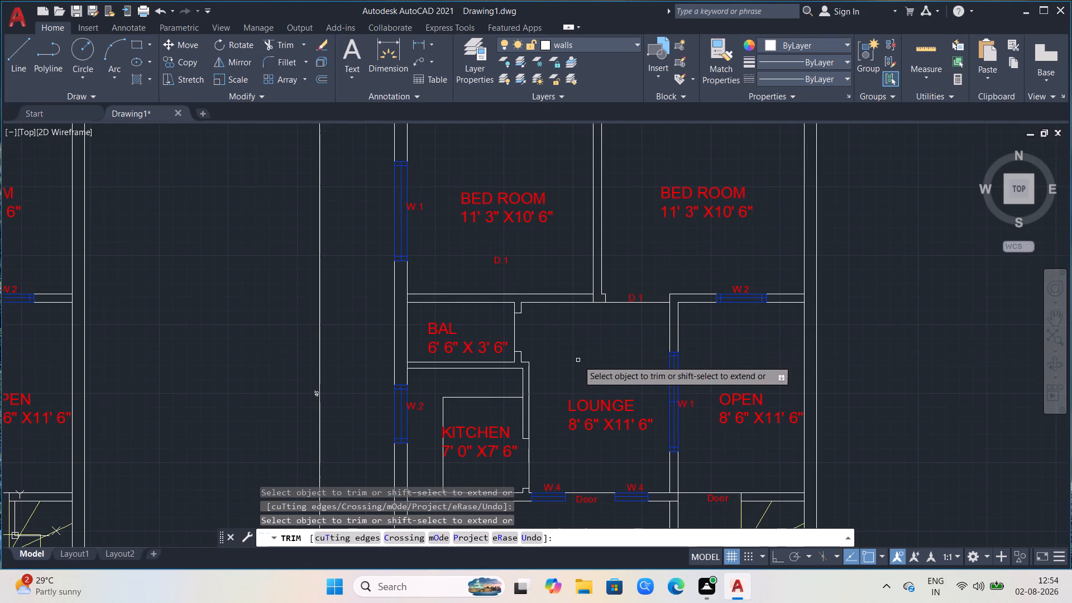
pyautogui.scroll(-1, 481, 406)
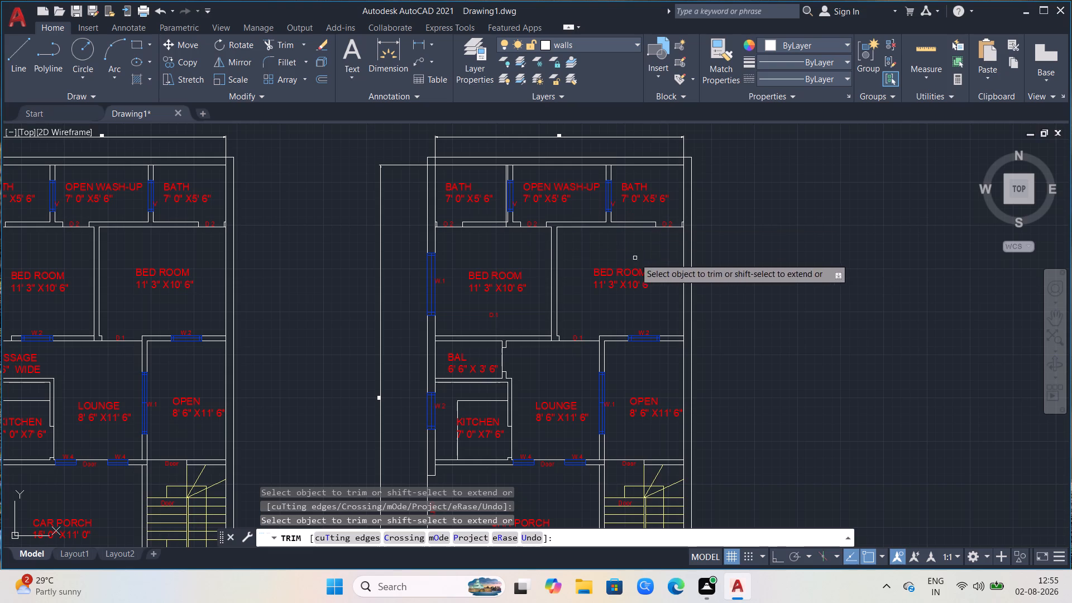
pyautogui.scroll(-2, 586, 322)
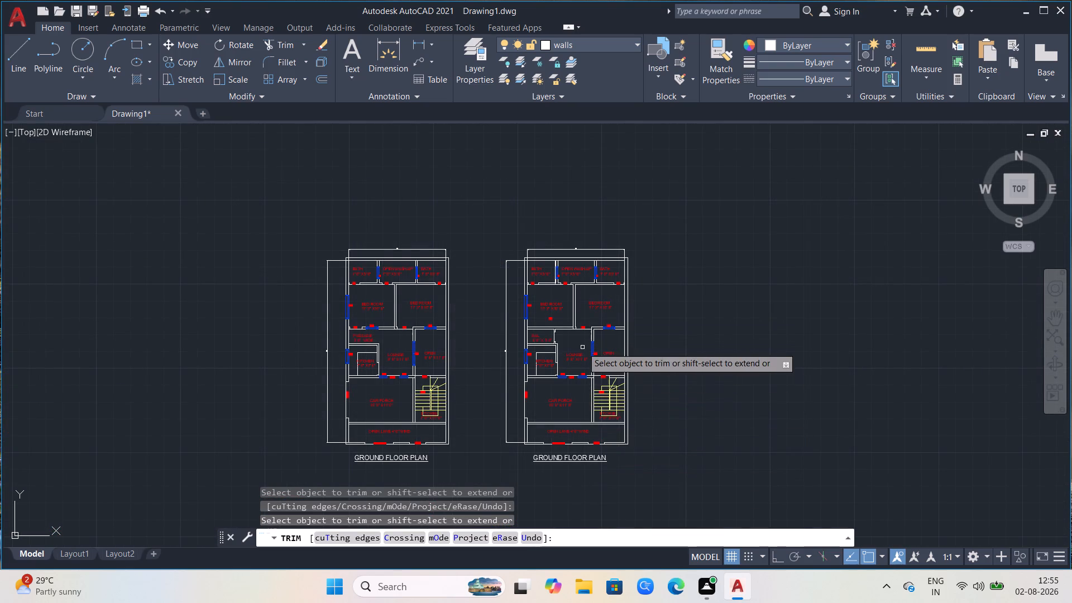
pyautogui.scroll(1, 584, 349)
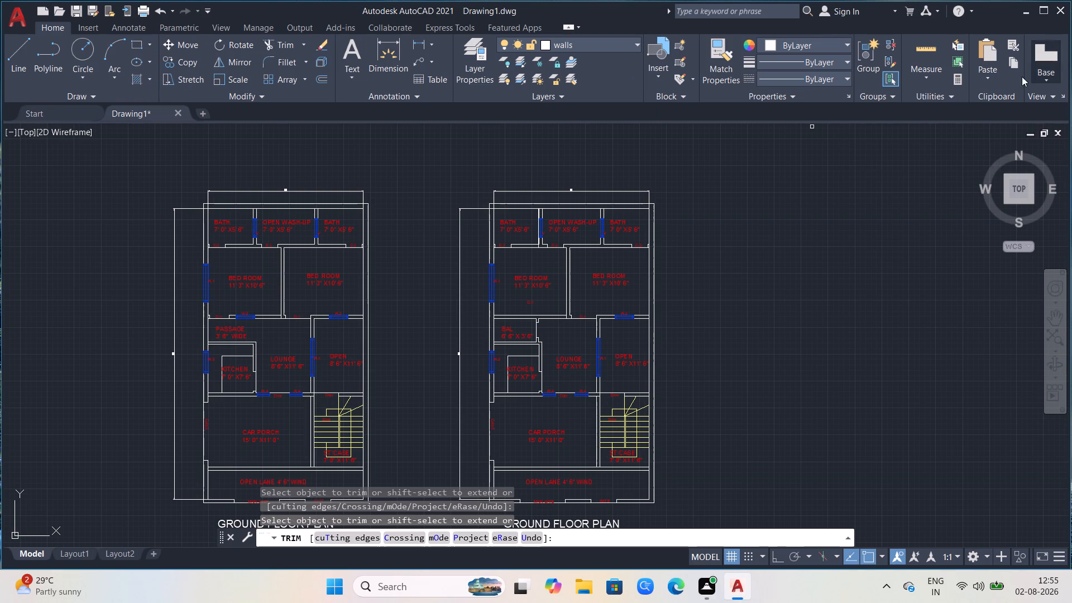
pyautogui.scroll(2, 499, 355)
pyautogui.scroll(-3, 579, 363)
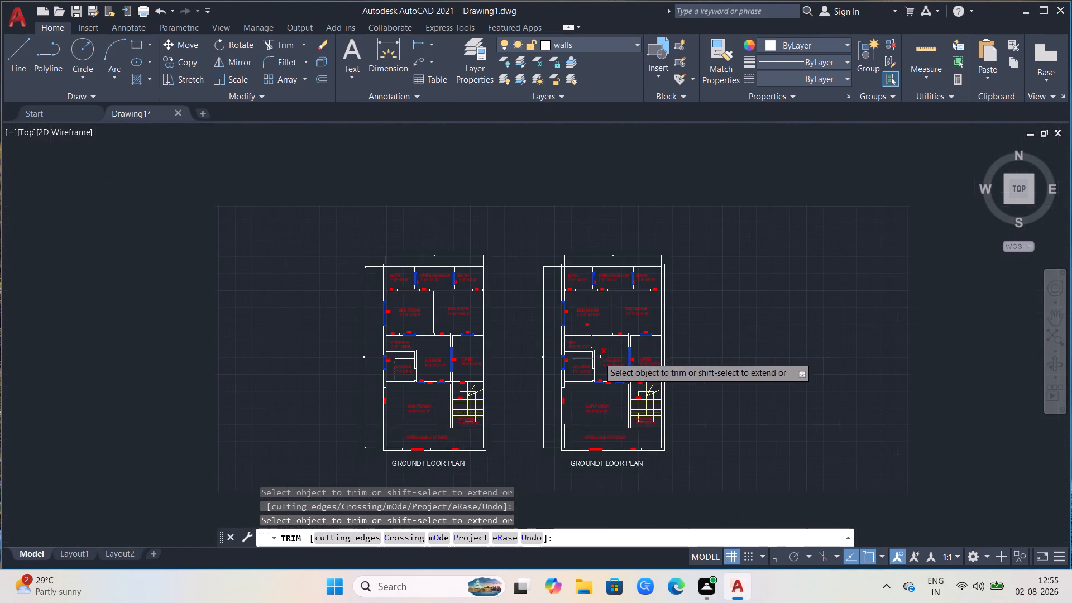
pyautogui.scroll(2, 613, 482)
pyautogui.scroll(1, 556, 250)
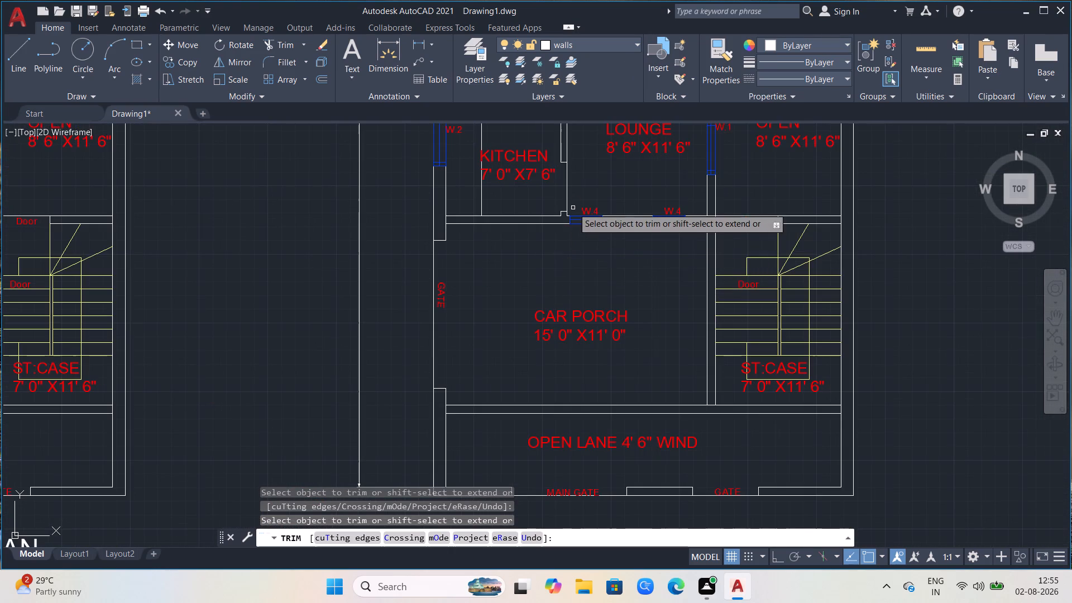
pyautogui.scroll(-1, 573, 210)
pyautogui.scroll(1, 597, 150)
pyautogui.scroll(-1, 589, 159)
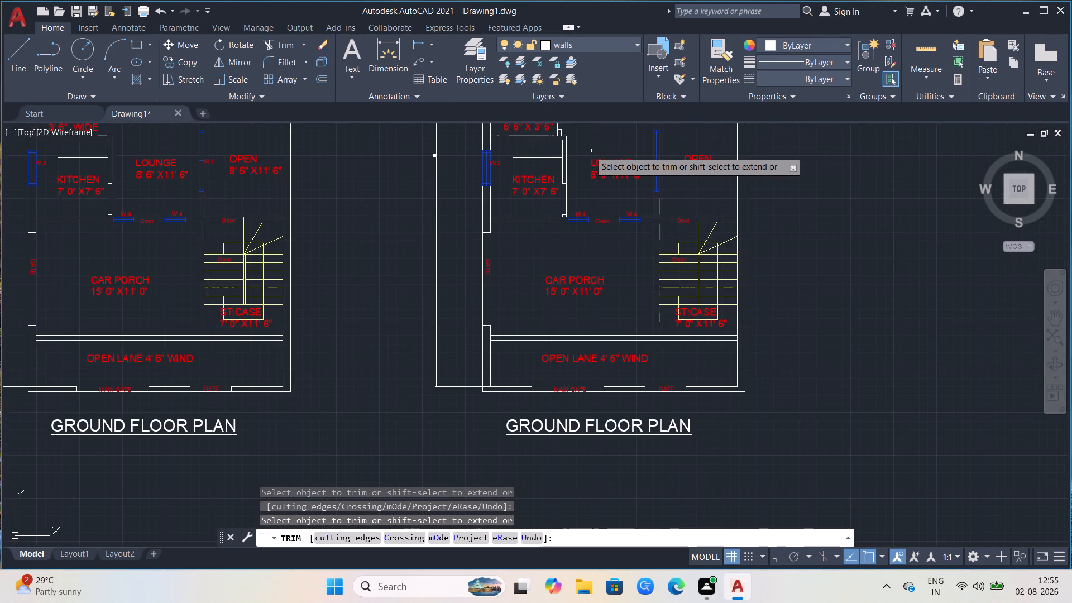
pyautogui.scroll(1, 590, 143)
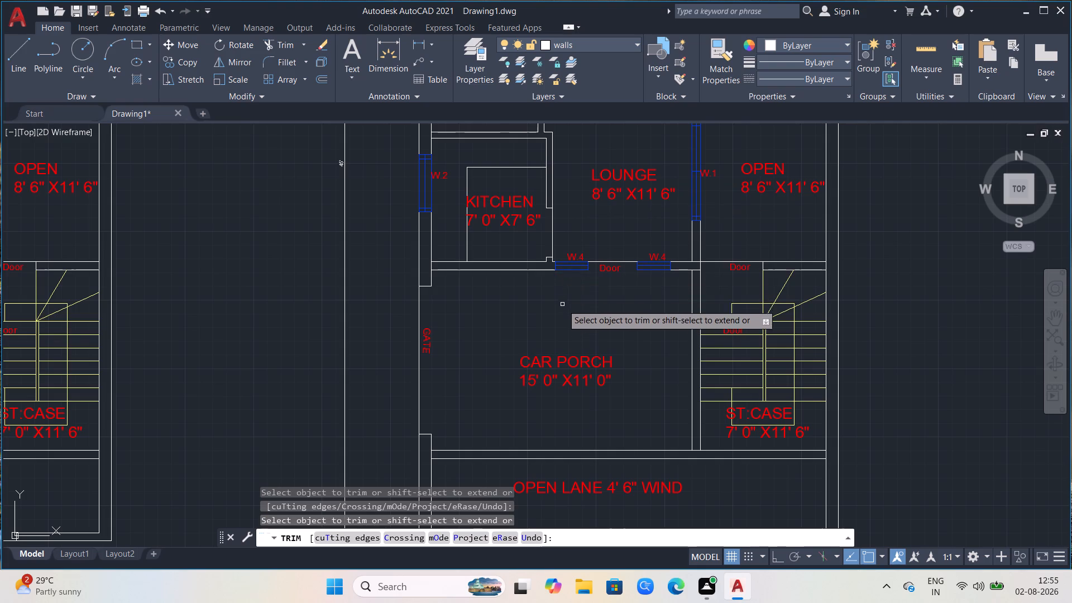
pyautogui.scroll(-1, 562, 306)
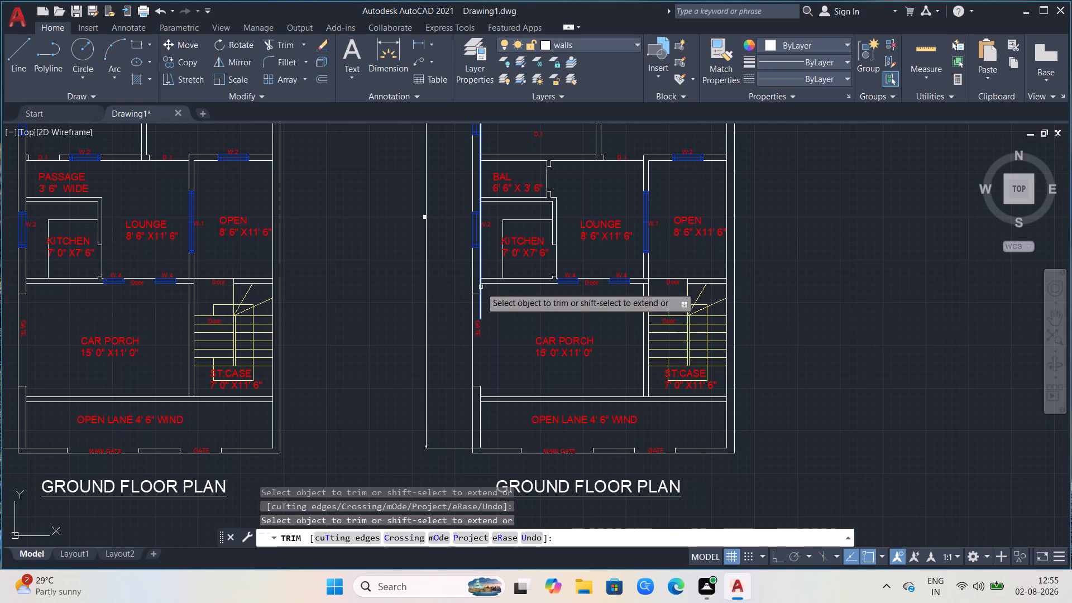
# Close the GATE opening in the duplicated plan's car porch side wall by extending the wall lines across it and trimming both end lines.
pyautogui.keyDown('ctrl'); pyautogui.keyDown('shift'); pyautogui.click(481, 287); pyautogui.keyUp('shift'); pyautogui.keyUp('ctrl')
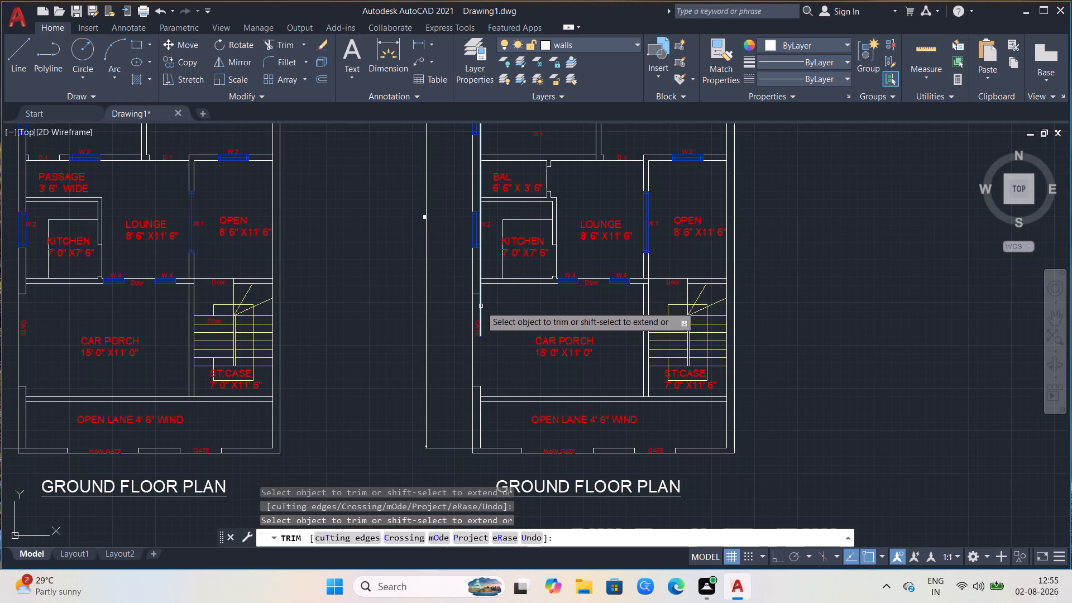
pyautogui.keyDown('ctrl'); pyautogui.keyDown('shift'); pyautogui.click(481, 306); pyautogui.keyUp('shift'); pyautogui.keyUp('ctrl')
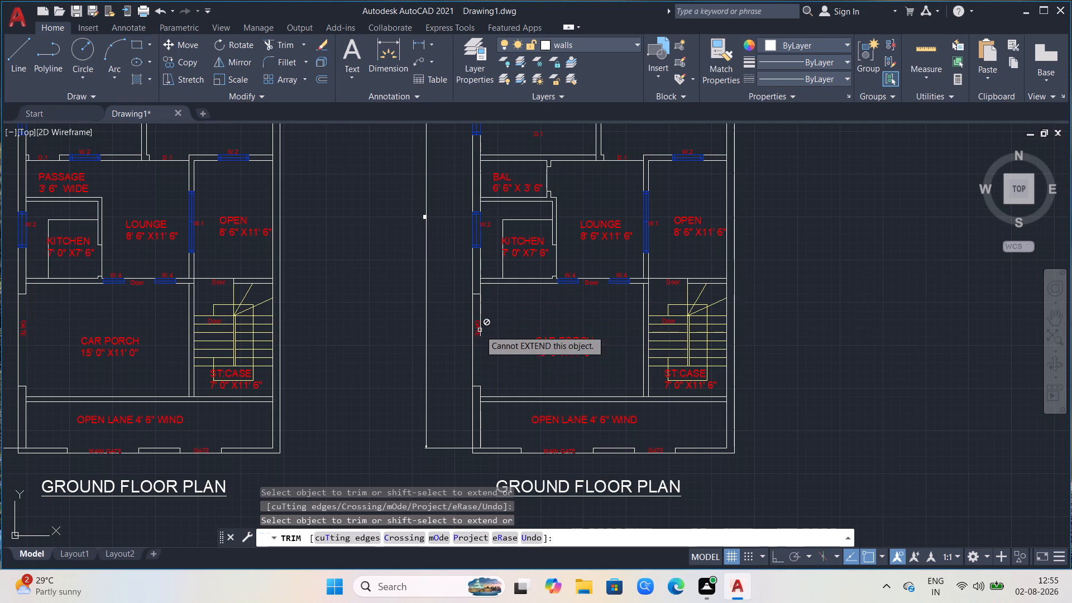
pyautogui.keyDown('ctrl'); pyautogui.keyDown('shift'); pyautogui.click(480, 317); pyautogui.keyUp('shift'); pyautogui.keyUp('ctrl')
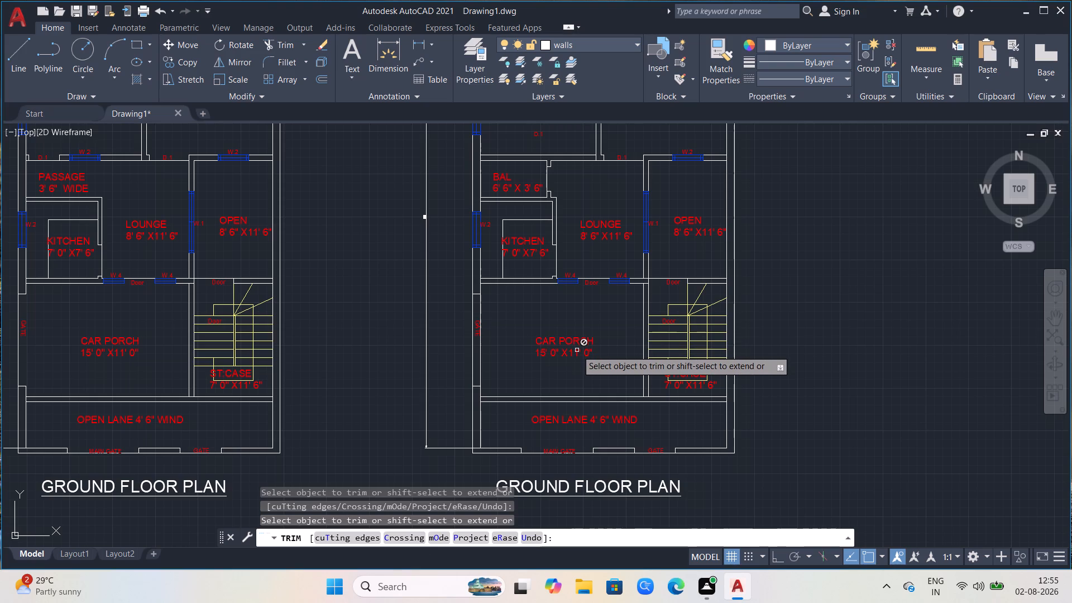
pyautogui.scroll(1, 611, 344)
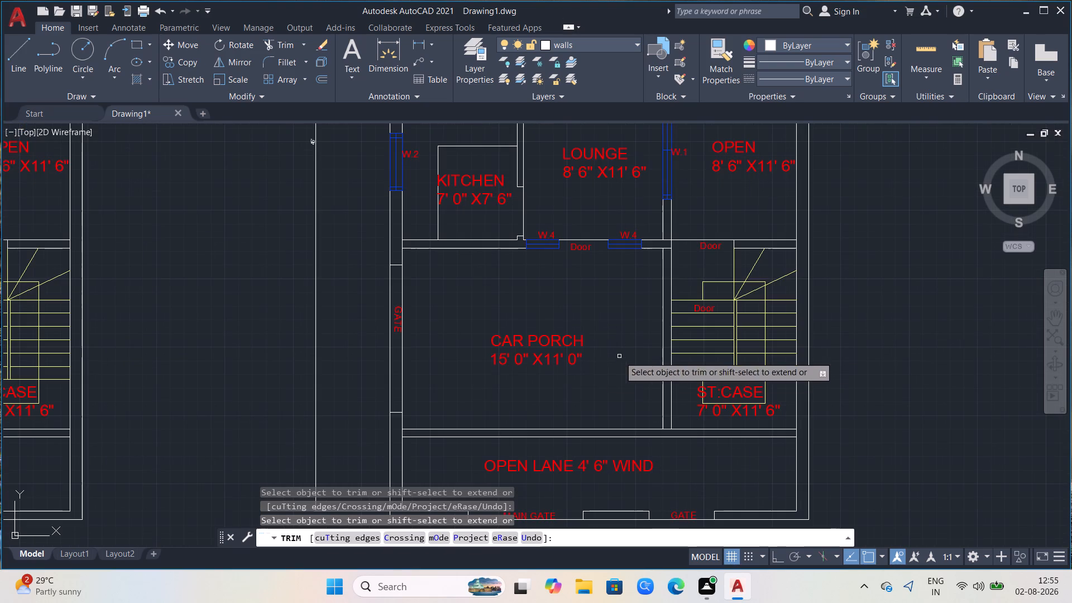
pyautogui.click(398, 264)
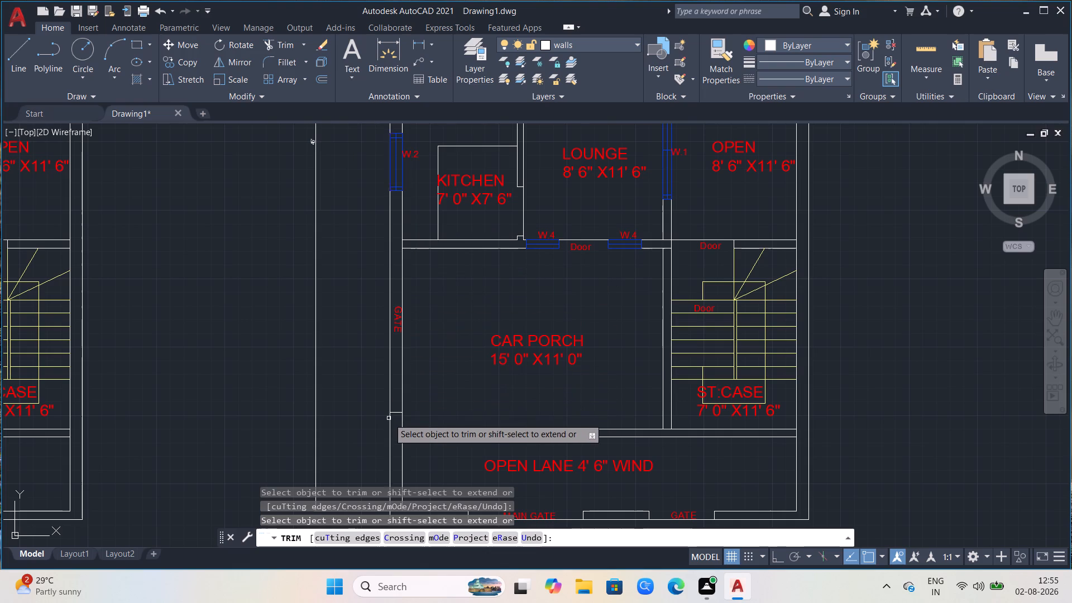
pyautogui.click(394, 413)
# Trim the two short lines crossing the wall junction between the lounge, OPEN area, car porch and staircase in the duplicated plan.
pyautogui.scroll(-1, 473, 371)
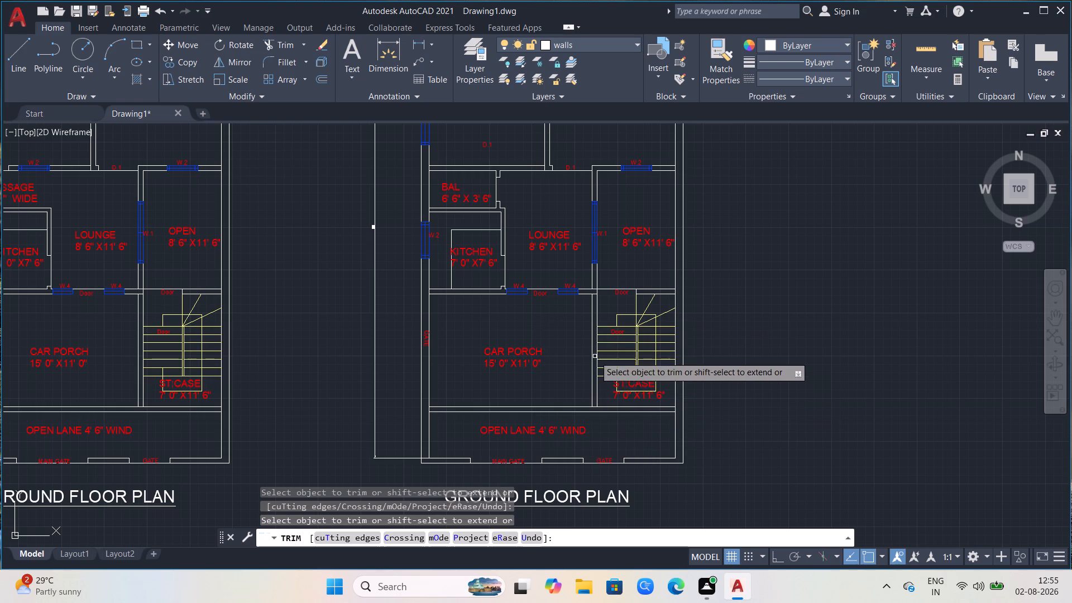
pyautogui.scroll(2, 598, 287)
pyautogui.click(591, 291)
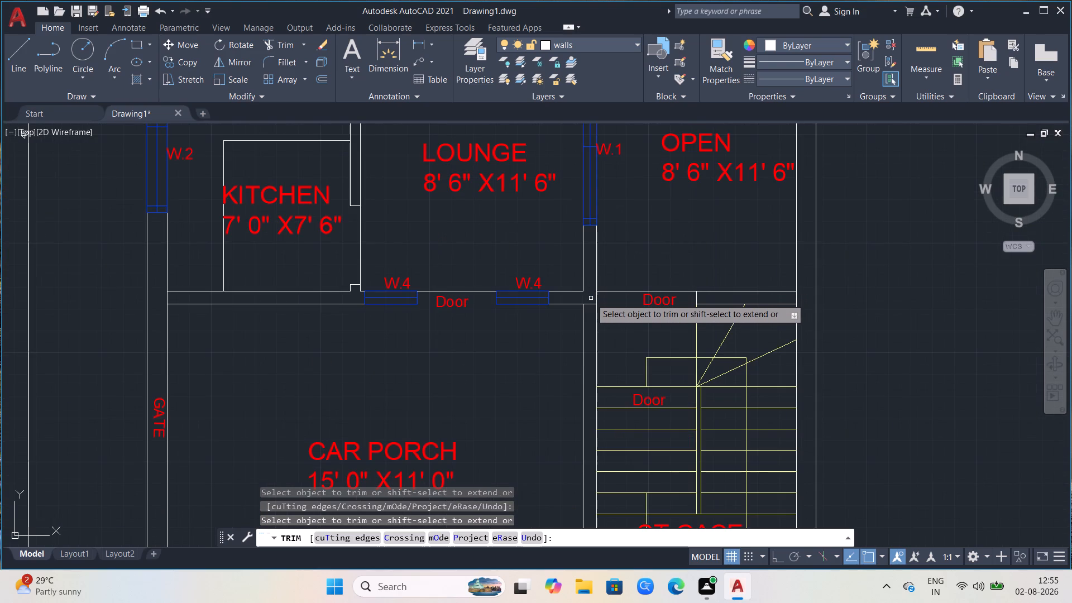
pyautogui.click(591, 304)
pyautogui.scroll(-1, 764, 256)
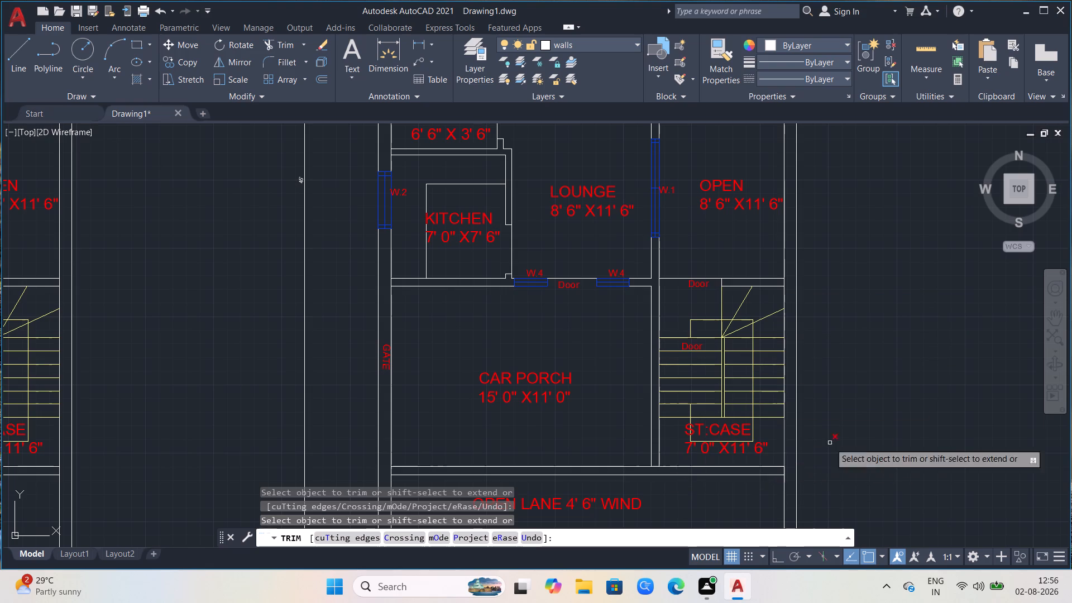
pyautogui.scroll(-1, 899, 431)
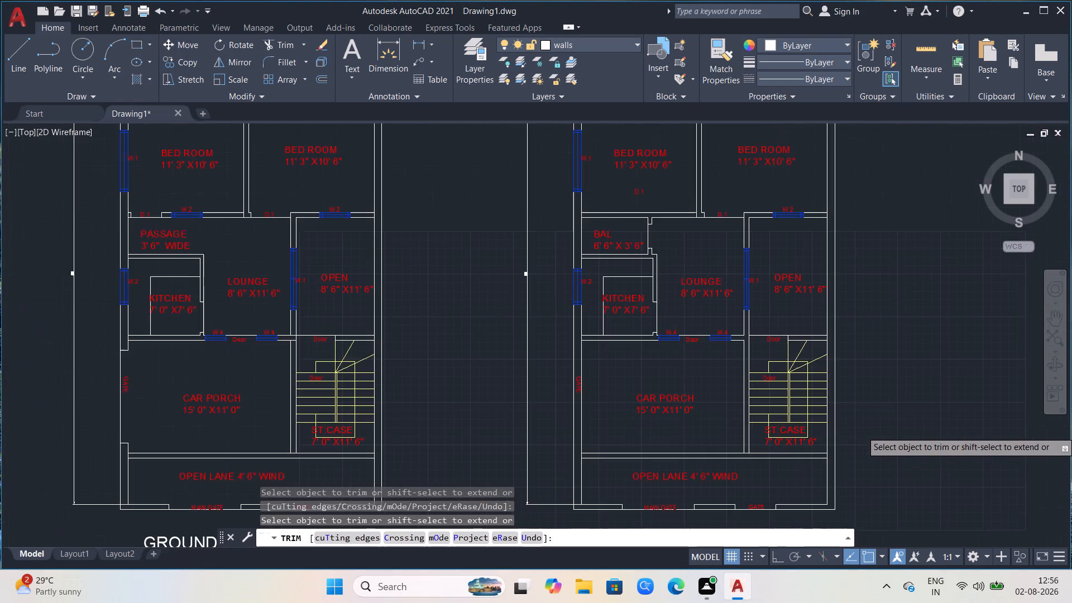
pyautogui.scroll(1, 633, 516)
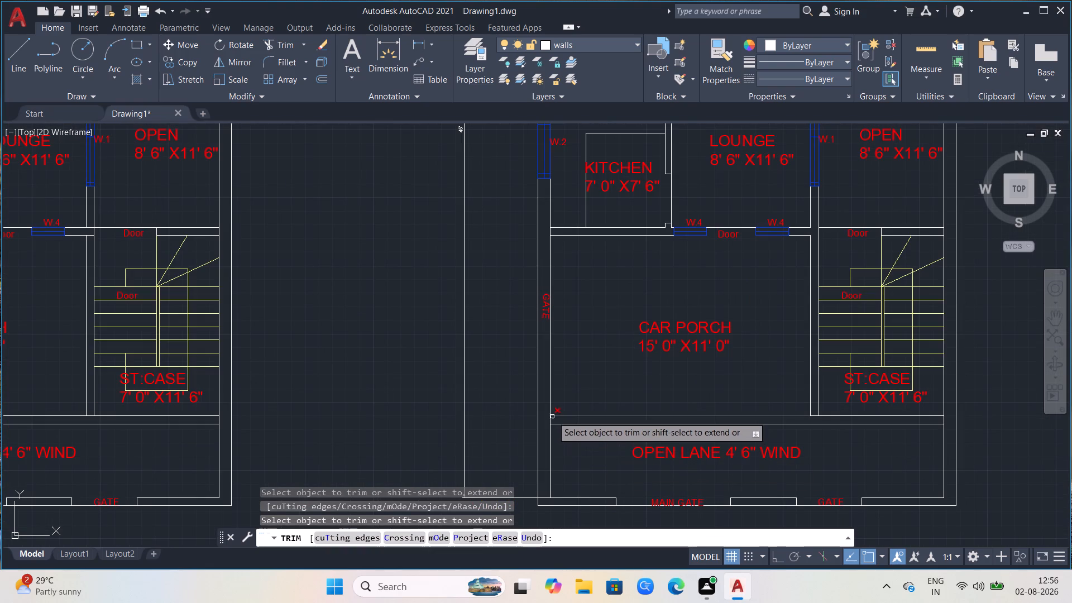